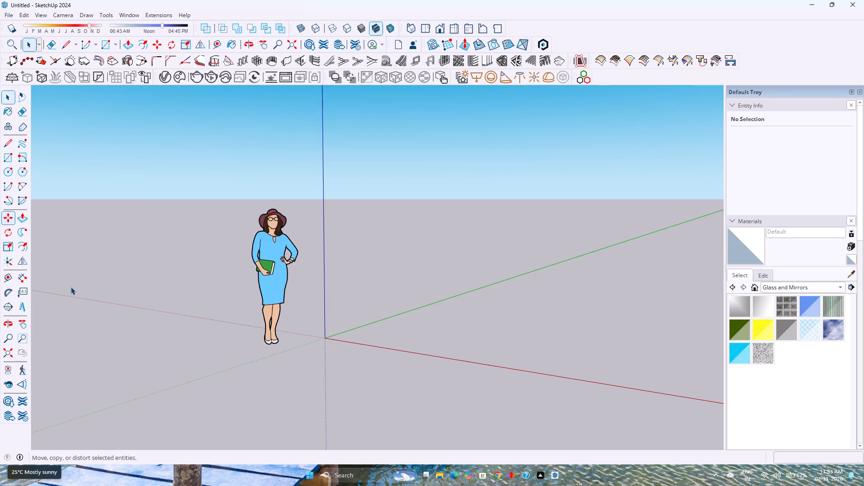
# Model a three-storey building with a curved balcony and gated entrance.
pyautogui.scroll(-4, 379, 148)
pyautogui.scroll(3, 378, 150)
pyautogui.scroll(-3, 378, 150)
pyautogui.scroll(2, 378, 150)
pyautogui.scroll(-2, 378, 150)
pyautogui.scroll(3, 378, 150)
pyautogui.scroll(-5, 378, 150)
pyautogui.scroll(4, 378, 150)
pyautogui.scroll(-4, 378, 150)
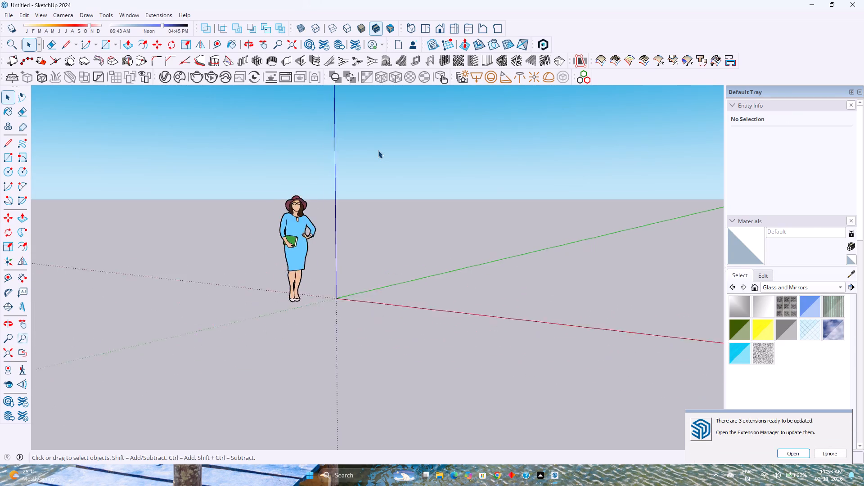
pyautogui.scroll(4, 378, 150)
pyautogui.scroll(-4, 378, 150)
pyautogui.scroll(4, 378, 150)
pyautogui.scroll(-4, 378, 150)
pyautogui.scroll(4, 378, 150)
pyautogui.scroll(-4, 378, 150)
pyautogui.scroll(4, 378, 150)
# Delete the default standing woman figure from the model.
pyautogui.click(270, 259)
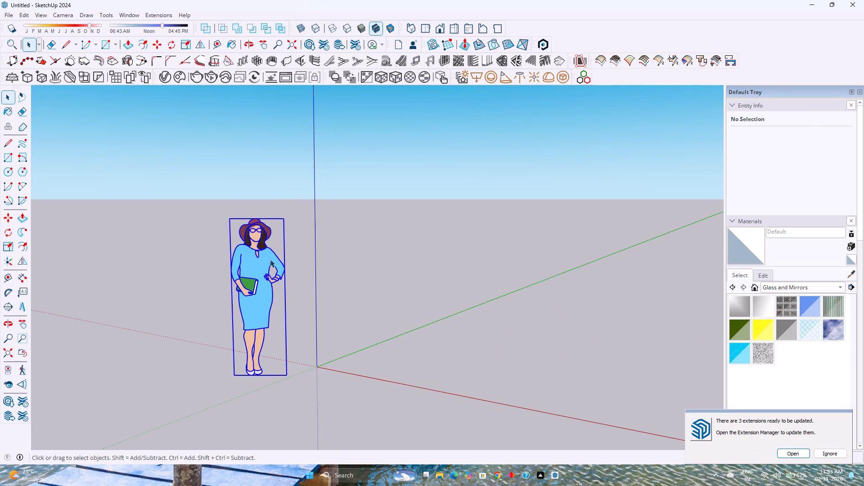
pyautogui.press('Delete')
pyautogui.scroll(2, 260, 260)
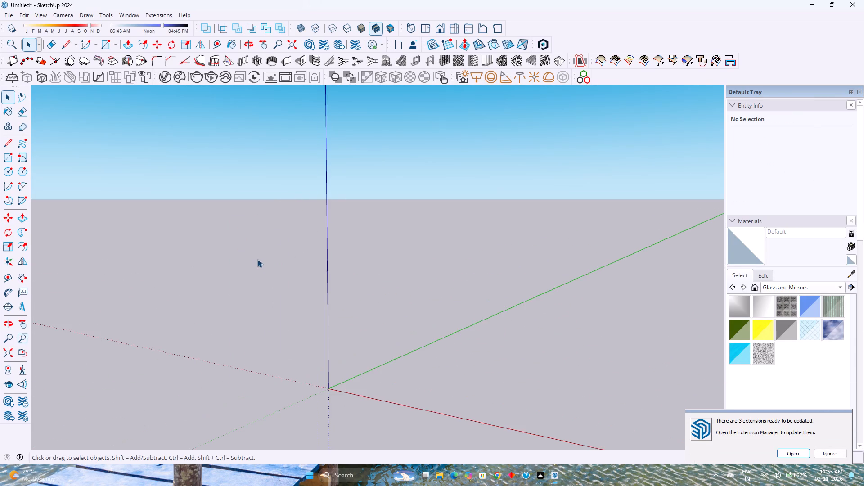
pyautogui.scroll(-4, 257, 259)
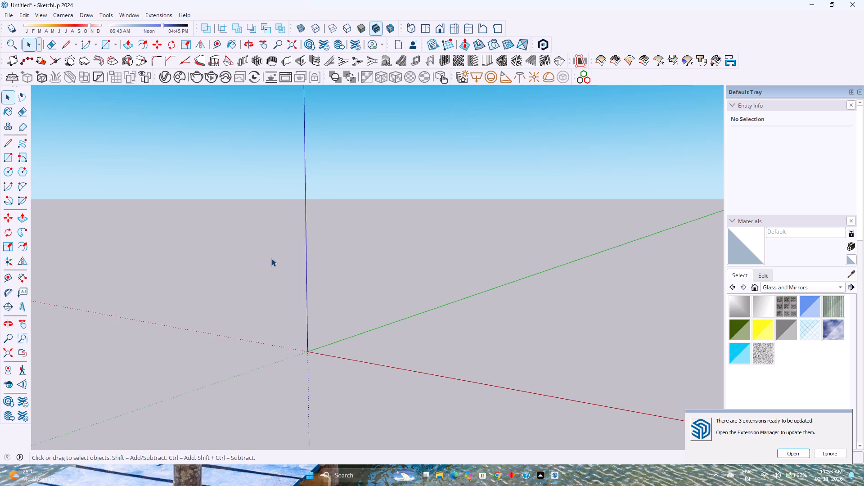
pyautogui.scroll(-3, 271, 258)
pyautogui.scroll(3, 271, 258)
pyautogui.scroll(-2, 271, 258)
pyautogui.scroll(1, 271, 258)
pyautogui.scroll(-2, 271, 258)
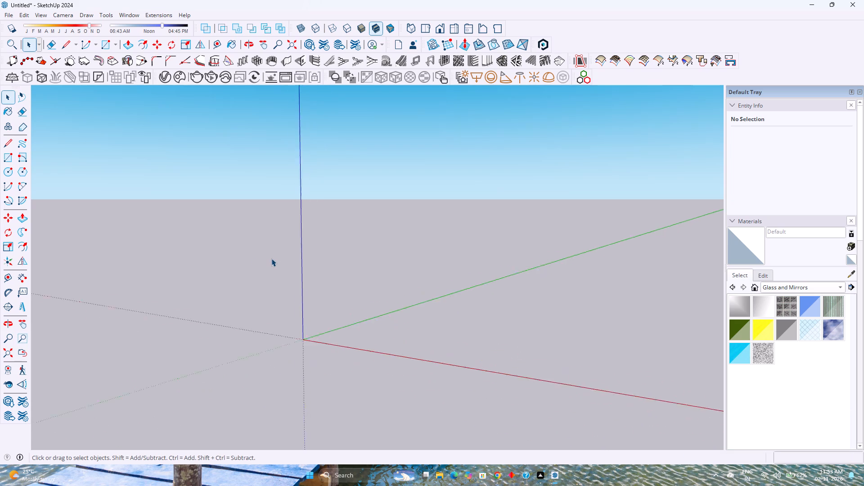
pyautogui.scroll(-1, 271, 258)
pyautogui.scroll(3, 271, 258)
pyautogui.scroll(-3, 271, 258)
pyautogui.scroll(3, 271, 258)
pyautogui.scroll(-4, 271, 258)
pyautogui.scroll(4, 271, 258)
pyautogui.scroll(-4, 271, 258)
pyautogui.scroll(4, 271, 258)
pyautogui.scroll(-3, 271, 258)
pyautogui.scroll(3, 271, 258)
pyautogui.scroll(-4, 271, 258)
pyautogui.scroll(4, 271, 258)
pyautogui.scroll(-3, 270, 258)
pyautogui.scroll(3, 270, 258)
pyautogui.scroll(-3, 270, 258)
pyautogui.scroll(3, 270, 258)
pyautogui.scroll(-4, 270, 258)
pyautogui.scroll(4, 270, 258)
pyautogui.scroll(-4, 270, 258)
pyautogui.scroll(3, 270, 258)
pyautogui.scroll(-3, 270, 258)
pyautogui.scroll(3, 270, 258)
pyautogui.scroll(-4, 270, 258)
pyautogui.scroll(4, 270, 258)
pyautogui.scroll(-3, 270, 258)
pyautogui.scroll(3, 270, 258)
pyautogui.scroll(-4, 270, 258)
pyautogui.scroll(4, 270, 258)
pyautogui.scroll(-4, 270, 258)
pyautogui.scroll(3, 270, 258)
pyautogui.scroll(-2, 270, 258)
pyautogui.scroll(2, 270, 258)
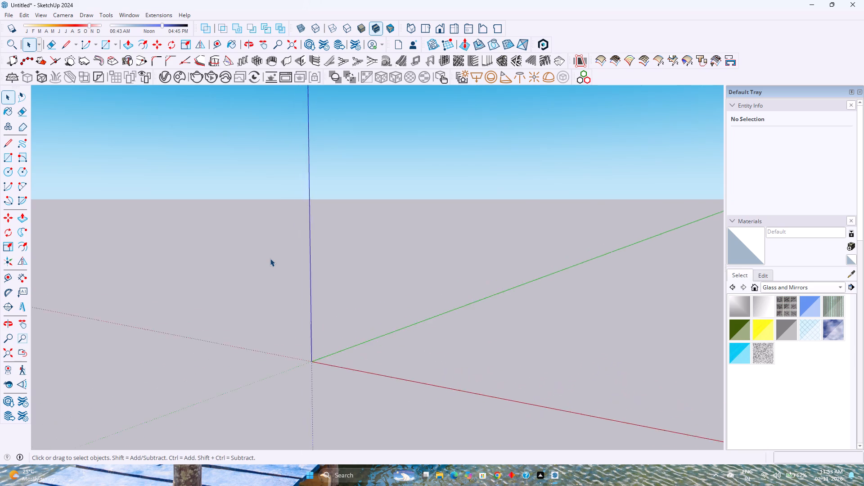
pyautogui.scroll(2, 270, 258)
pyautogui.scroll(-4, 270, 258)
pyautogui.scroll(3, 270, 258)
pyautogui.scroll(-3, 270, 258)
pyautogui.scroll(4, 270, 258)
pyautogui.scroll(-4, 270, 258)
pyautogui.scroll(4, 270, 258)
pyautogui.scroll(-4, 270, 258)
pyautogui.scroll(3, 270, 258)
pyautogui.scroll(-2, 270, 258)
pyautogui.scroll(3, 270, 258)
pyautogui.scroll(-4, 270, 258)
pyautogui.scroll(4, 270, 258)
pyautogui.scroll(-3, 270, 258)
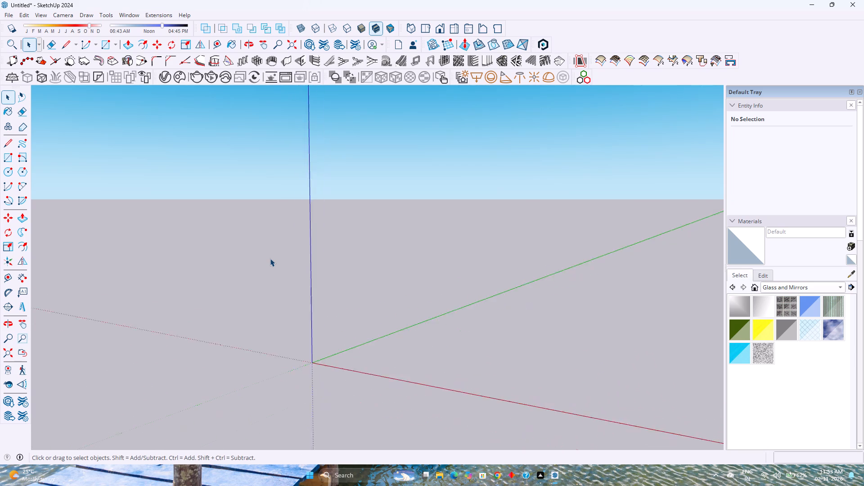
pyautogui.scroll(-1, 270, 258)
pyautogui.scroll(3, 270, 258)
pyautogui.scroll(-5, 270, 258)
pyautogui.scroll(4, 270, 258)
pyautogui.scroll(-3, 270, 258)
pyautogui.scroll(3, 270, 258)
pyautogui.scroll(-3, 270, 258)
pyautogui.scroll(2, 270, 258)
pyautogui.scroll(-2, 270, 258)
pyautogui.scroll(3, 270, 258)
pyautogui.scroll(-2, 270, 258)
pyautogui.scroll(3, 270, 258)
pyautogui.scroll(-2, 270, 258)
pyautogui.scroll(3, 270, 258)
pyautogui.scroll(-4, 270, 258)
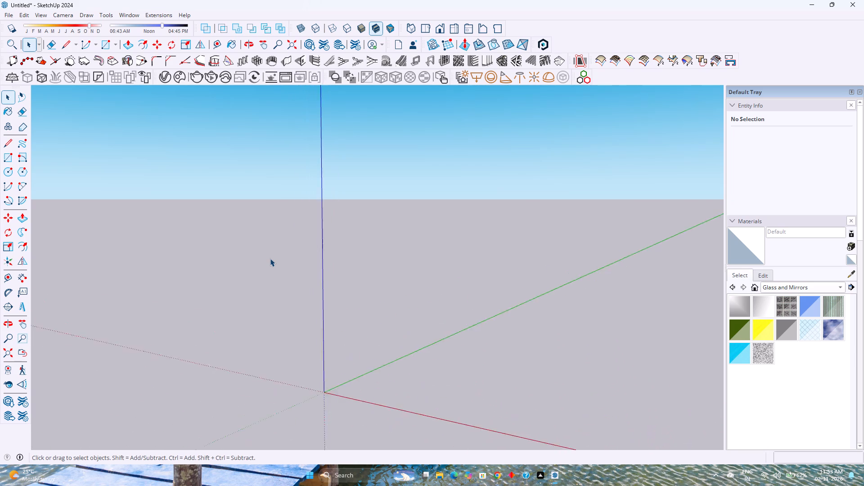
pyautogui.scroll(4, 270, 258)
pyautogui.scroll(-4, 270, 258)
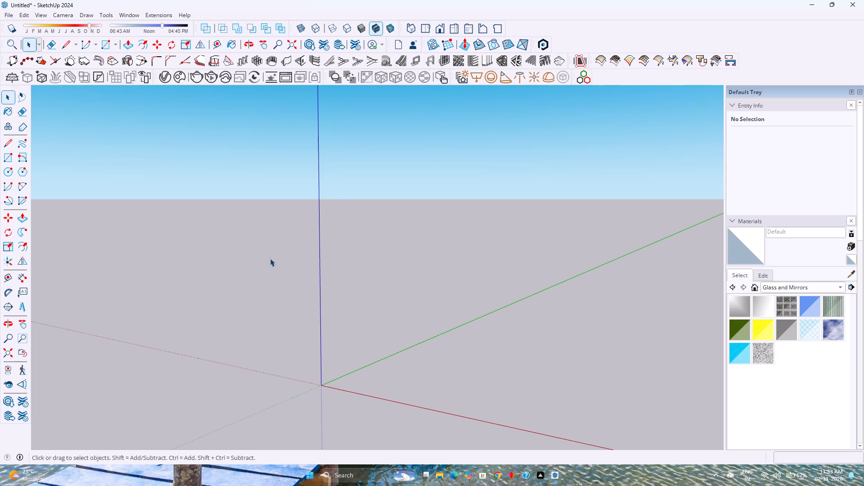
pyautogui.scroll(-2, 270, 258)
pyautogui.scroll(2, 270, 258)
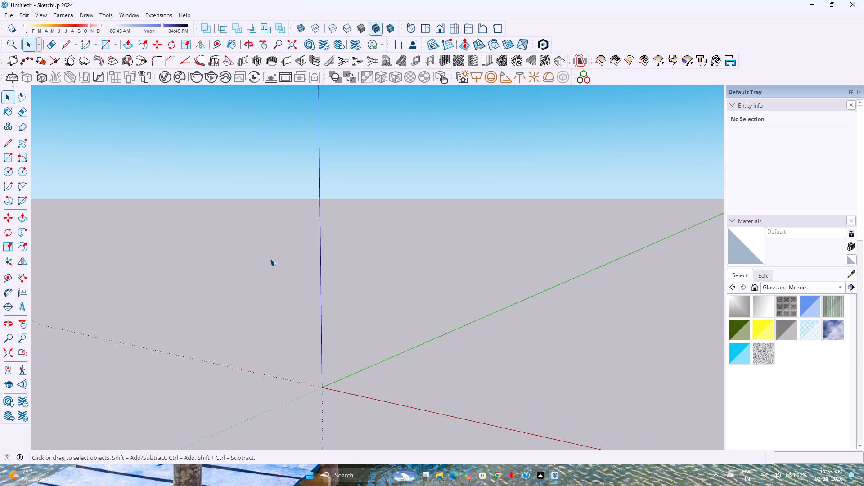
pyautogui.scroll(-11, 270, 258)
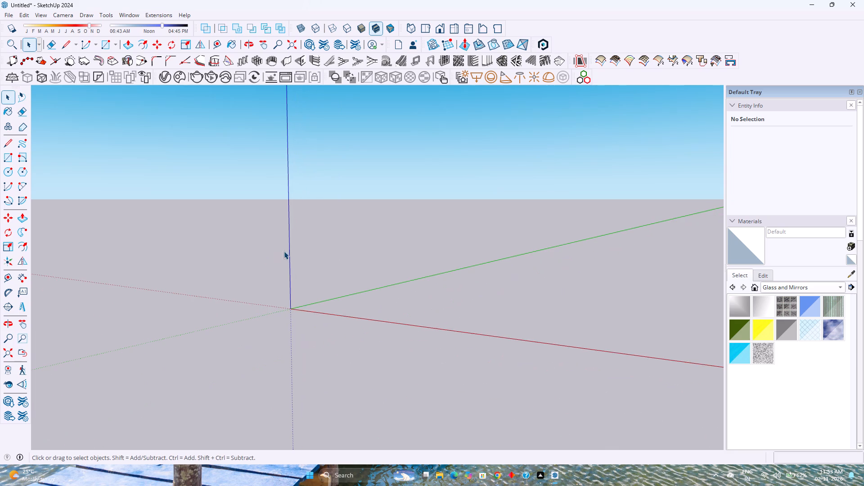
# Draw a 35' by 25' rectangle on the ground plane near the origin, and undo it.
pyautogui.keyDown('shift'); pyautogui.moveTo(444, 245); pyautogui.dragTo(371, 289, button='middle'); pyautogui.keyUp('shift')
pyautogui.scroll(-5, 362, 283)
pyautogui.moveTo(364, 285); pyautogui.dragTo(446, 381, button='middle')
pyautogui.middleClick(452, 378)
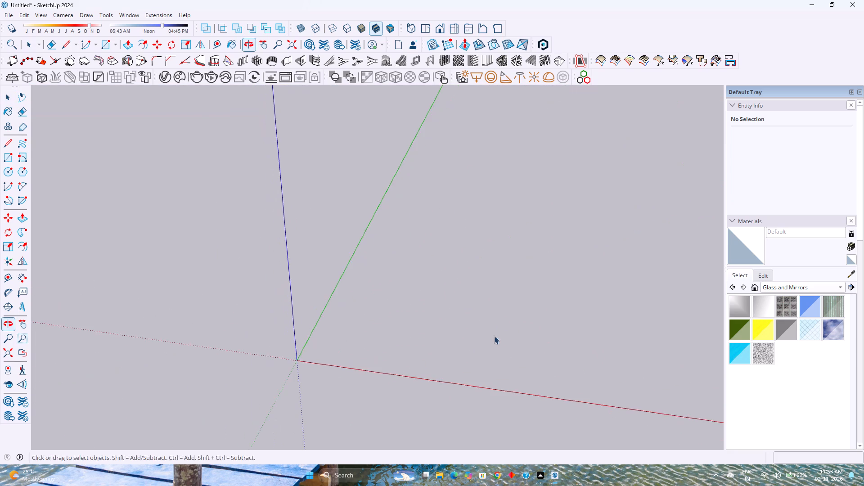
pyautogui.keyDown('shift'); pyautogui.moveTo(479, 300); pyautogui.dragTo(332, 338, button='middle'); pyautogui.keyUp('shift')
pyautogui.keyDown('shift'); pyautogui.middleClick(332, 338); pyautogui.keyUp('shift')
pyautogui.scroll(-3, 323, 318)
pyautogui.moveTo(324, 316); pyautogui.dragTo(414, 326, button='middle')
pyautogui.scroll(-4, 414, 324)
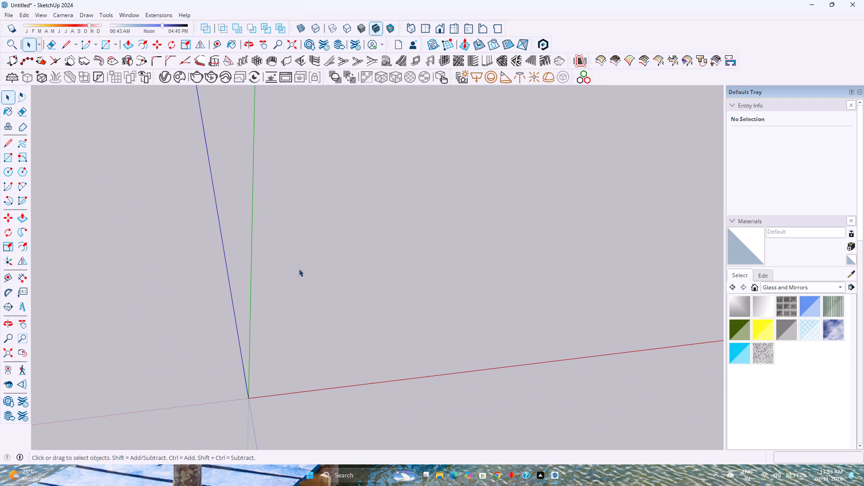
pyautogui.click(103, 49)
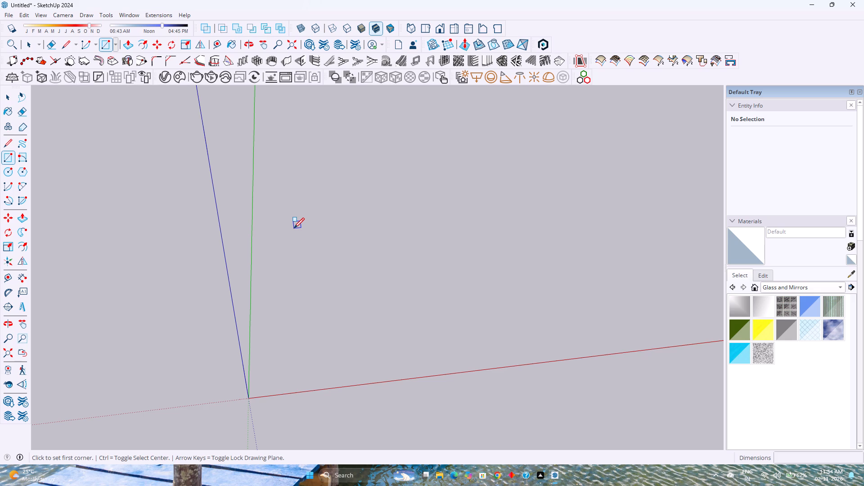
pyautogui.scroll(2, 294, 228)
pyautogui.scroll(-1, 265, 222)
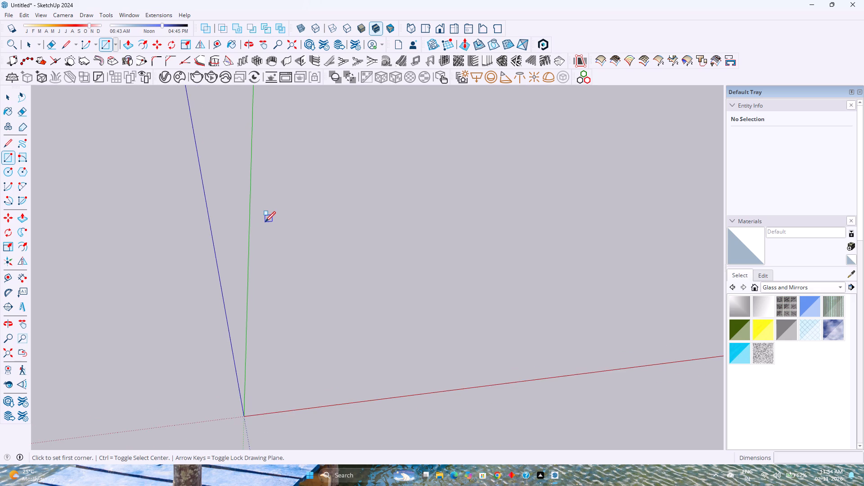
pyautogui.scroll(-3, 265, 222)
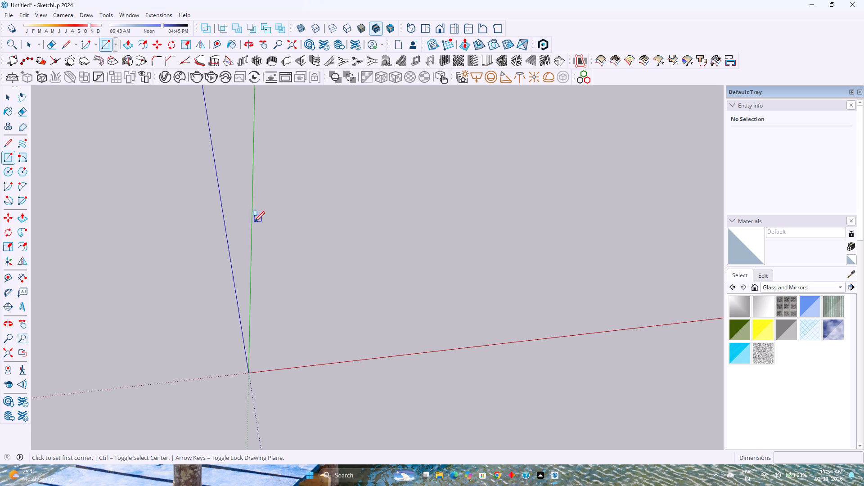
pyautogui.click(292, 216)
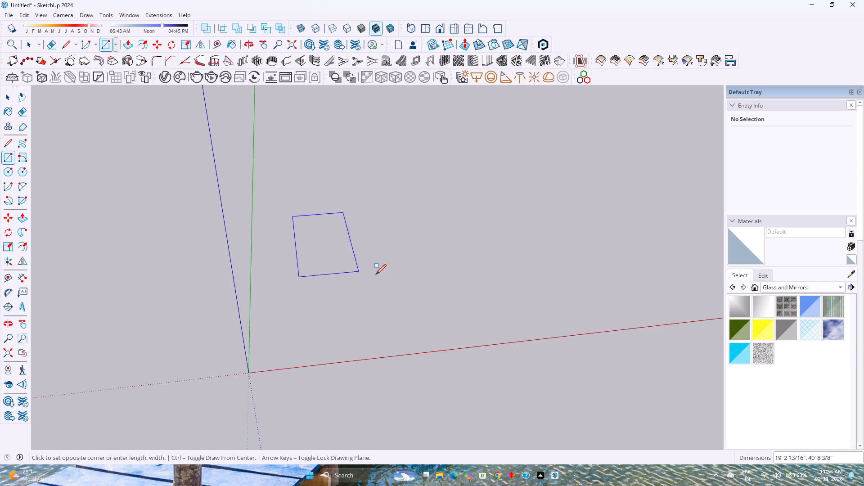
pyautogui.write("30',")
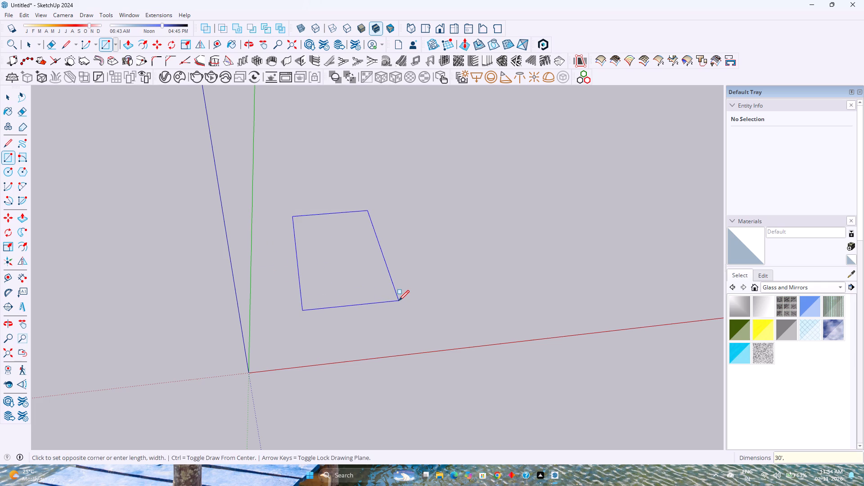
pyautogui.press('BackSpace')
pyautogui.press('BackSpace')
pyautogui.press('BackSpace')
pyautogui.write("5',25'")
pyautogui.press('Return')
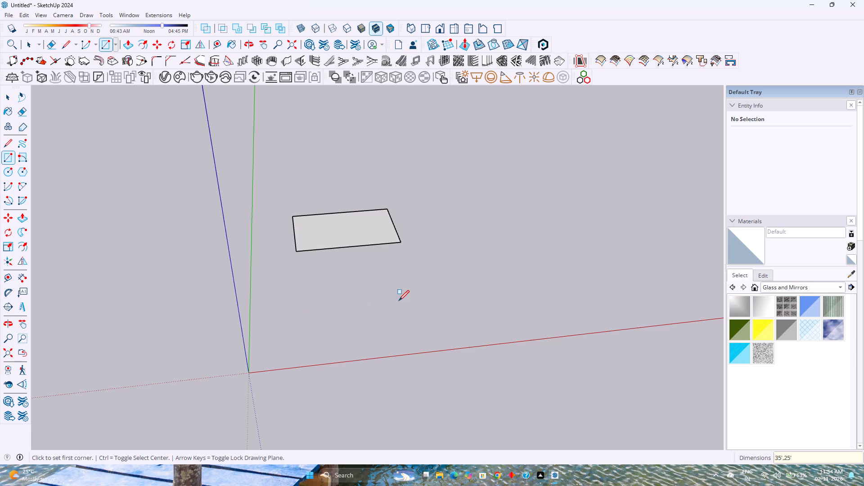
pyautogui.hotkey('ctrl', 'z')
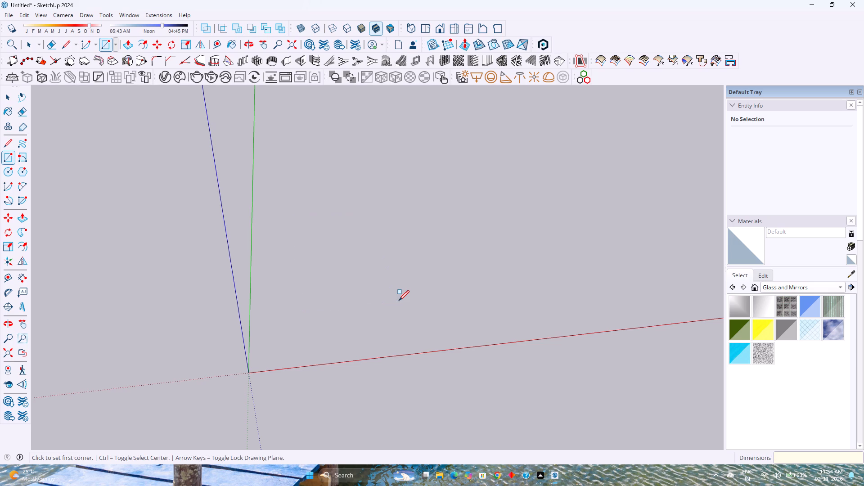
# Draw a 26' by 40' rectangle on the ground plane, between the red and green axes near the origin.
pyautogui.click(314, 235)
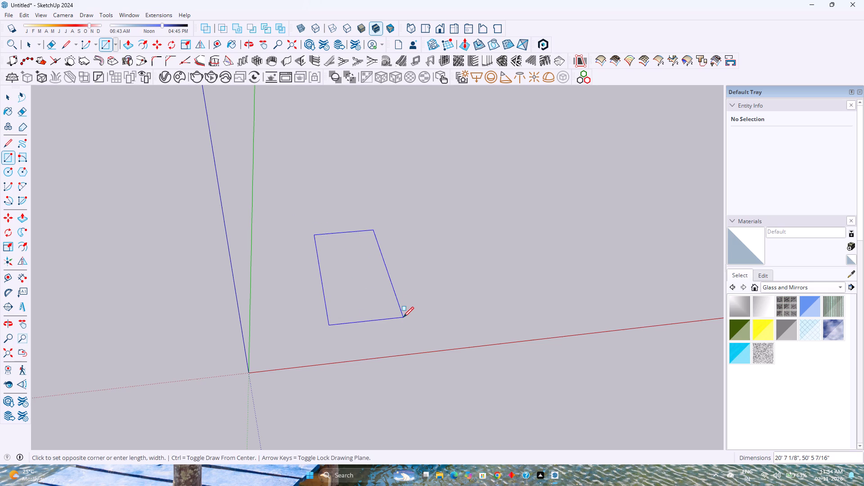
pyautogui.press('2')
pyautogui.write("6',")
pyautogui.write("40'")
pyautogui.press('Return')
pyautogui.press('space')
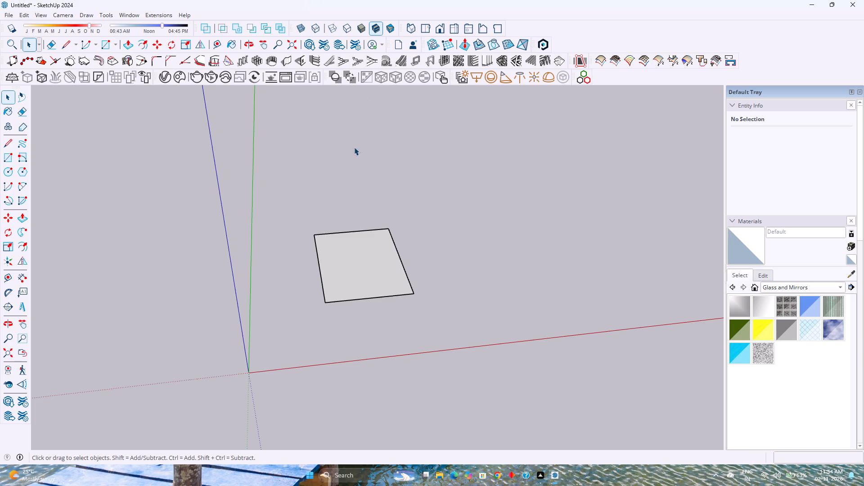
# Make the rectangle's face and its four edges into a group.
pyautogui.moveTo(350, 232); pyautogui.dragTo(335, 298, button='middle')
pyautogui.doubleClick(347, 276)
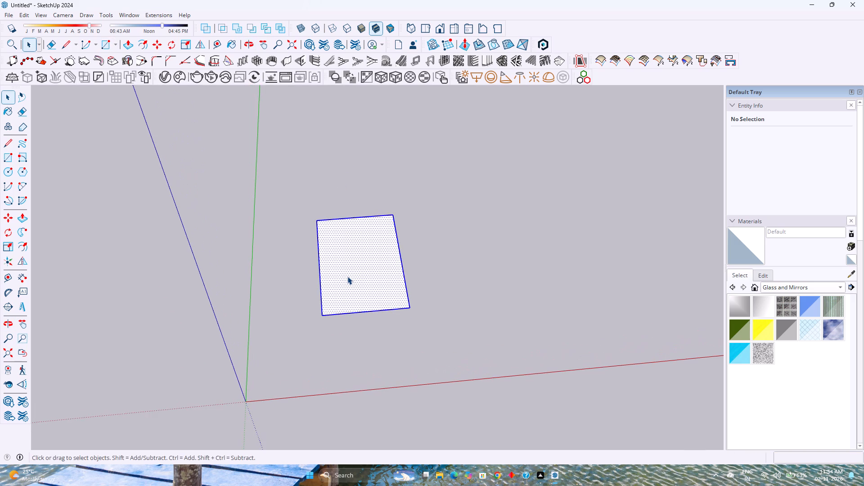
pyautogui.scroll(4, 347, 276)
pyautogui.rightClick(347, 276)
pyautogui.click(397, 123)
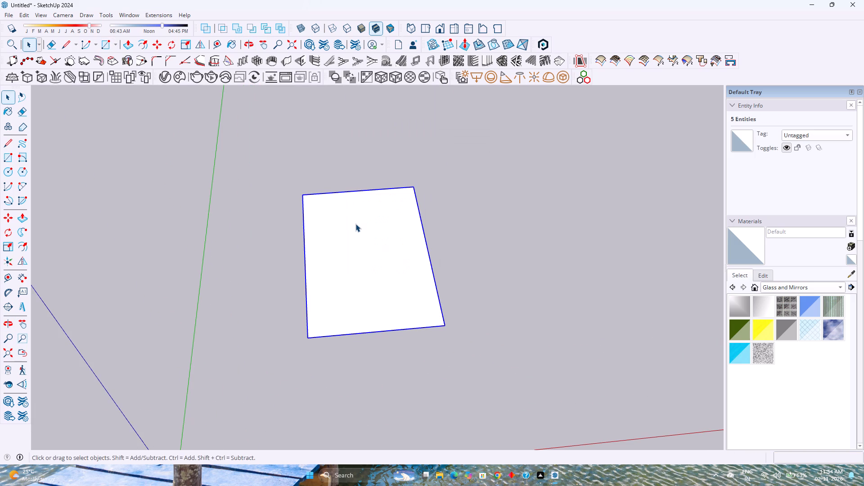
# Inside the rectangle's group, offset the face's outline inward by 9 inches.
pyautogui.doubleClick(355, 224)
pyautogui.scroll(3, 355, 224)
pyautogui.click(355, 224)
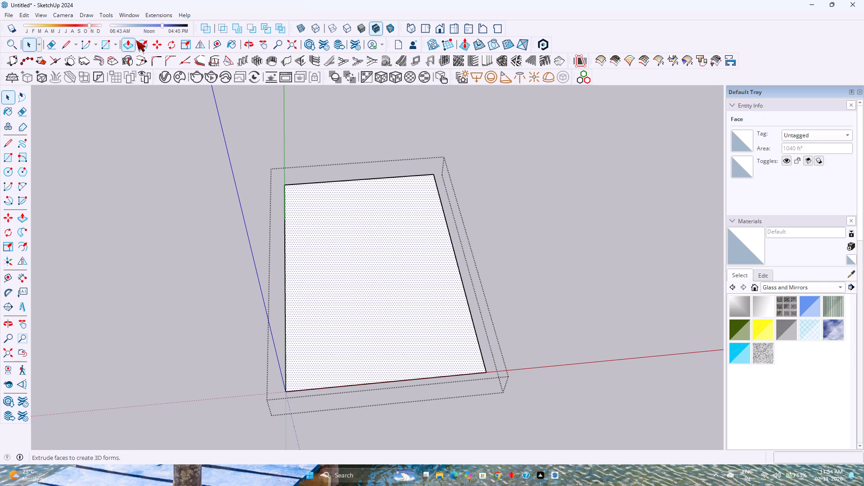
pyautogui.click(136, 40)
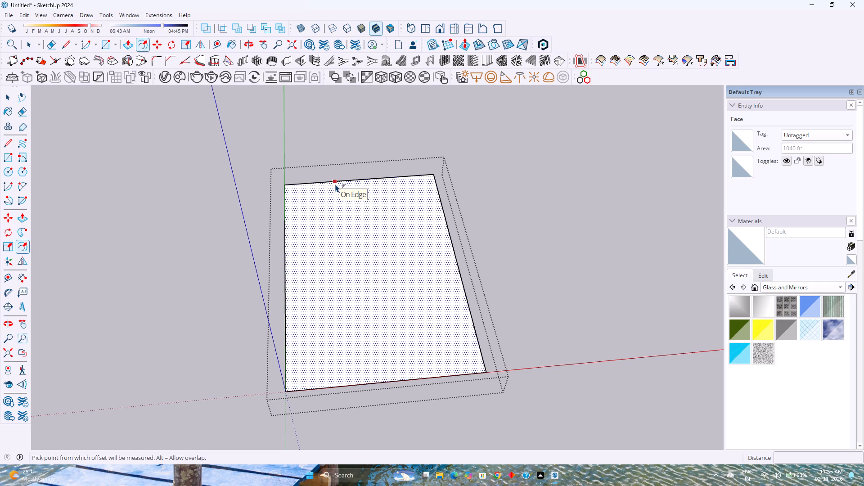
pyautogui.click(339, 186)
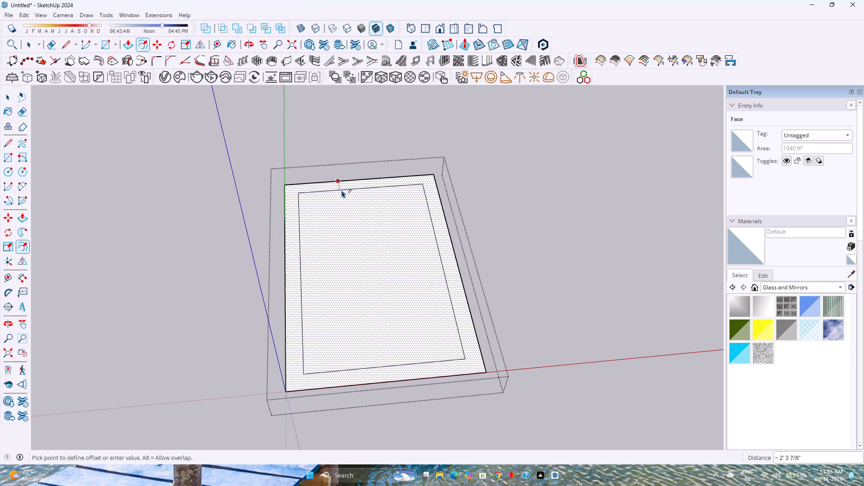
pyautogui.press('9')
pyautogui.press('Return')
pyautogui.press('space')
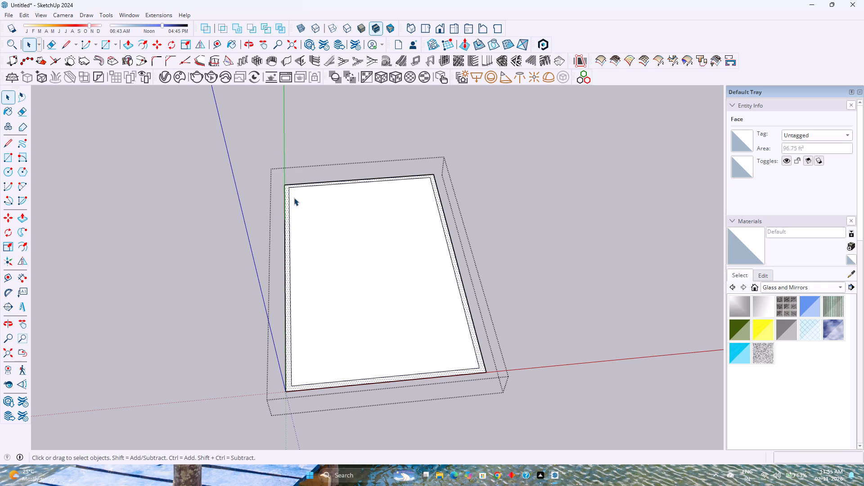
# Make the narrow border strip between the outer and offset outlines, with its edges, into its own group.
pyautogui.scroll(7, 294, 198)
pyautogui.doubleClick(281, 199)
pyautogui.rightClick(281, 199)
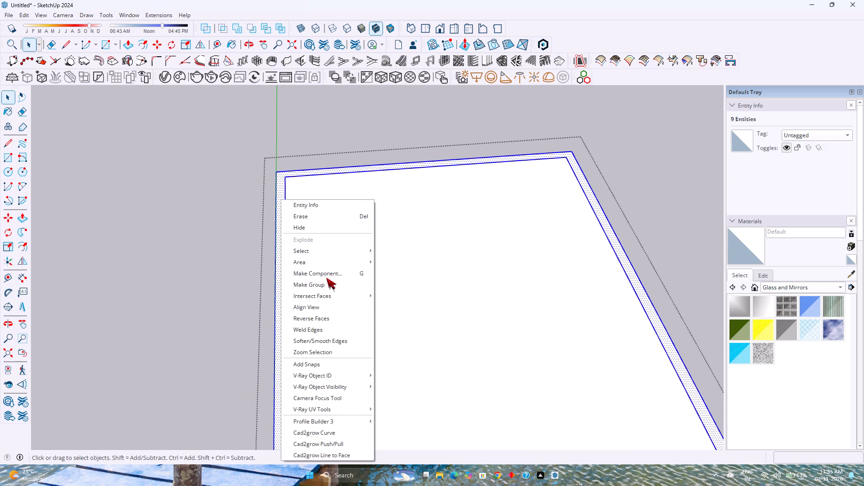
pyautogui.click(332, 282)
# Make the inner floor face and its bounding edges into a separate group.
pyautogui.click(333, 274)
pyautogui.doubleClick(333, 274)
pyautogui.rightClick(333, 274)
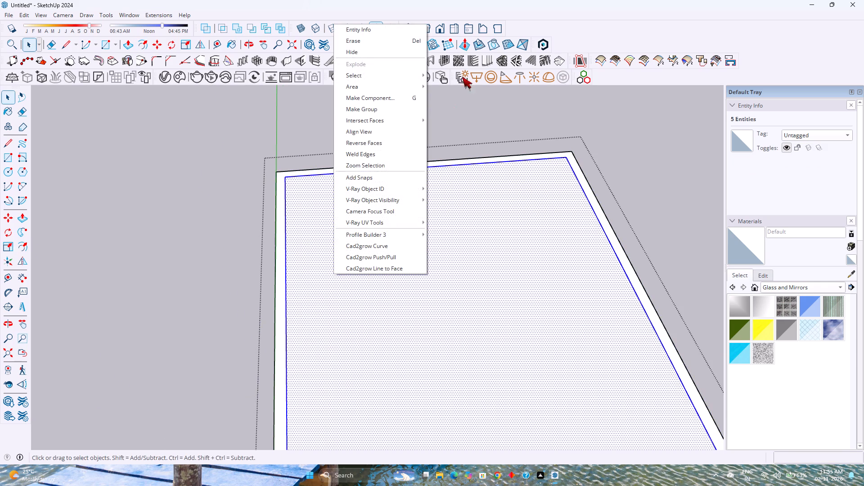
pyautogui.click(404, 107)
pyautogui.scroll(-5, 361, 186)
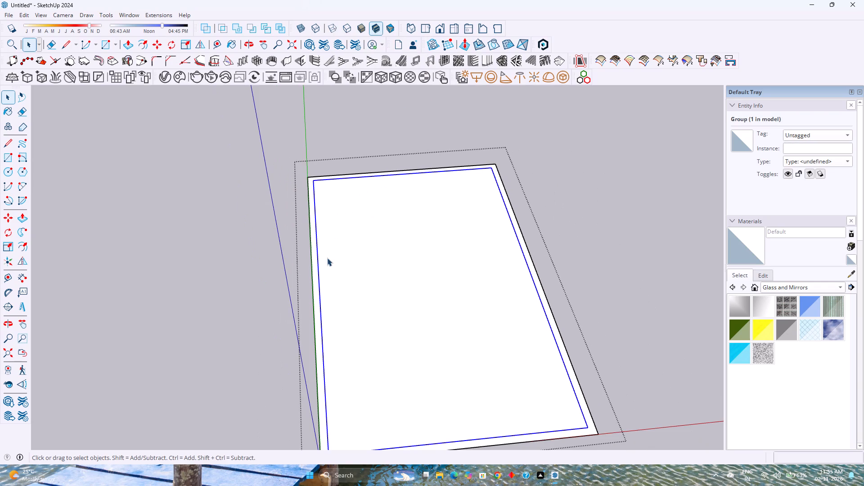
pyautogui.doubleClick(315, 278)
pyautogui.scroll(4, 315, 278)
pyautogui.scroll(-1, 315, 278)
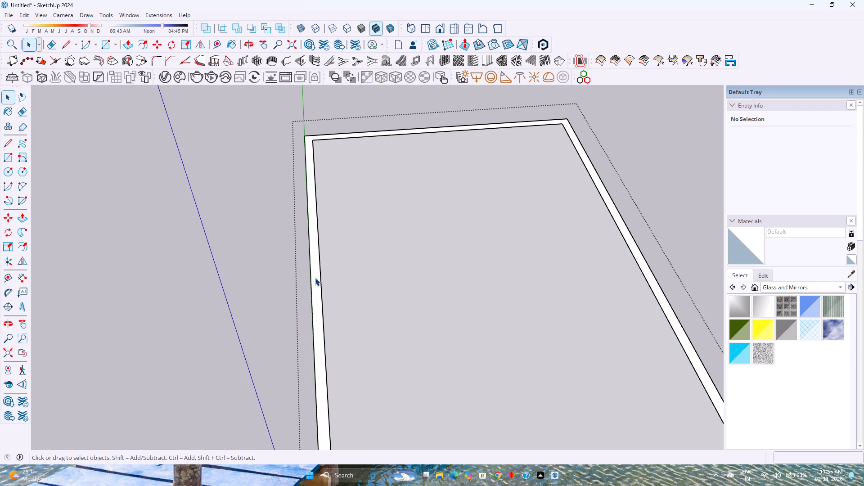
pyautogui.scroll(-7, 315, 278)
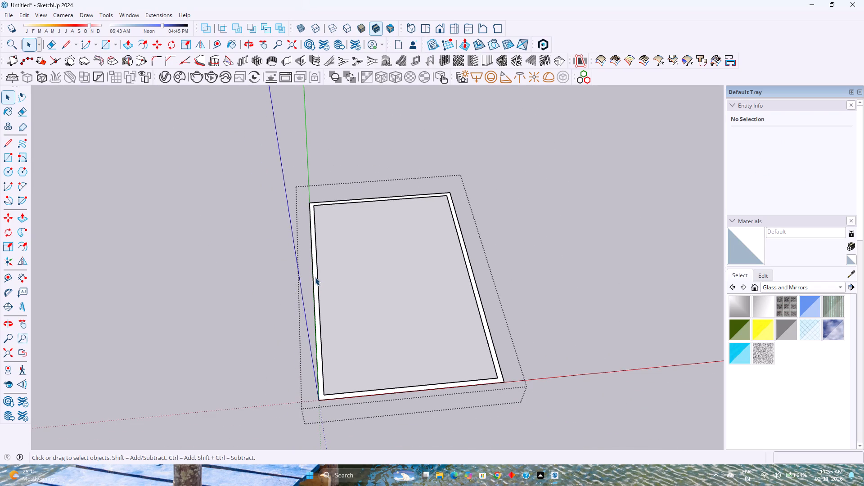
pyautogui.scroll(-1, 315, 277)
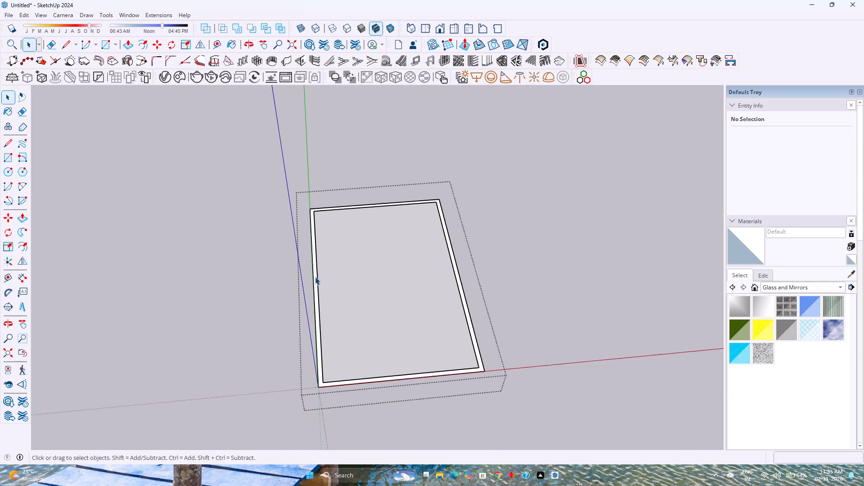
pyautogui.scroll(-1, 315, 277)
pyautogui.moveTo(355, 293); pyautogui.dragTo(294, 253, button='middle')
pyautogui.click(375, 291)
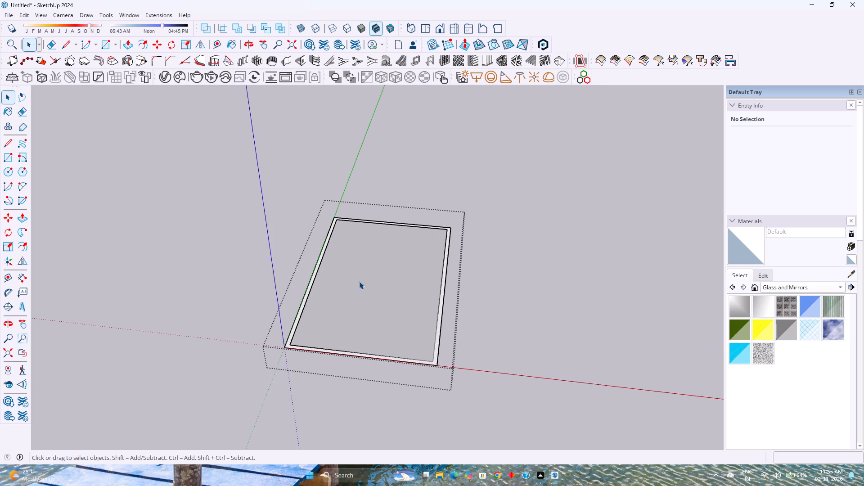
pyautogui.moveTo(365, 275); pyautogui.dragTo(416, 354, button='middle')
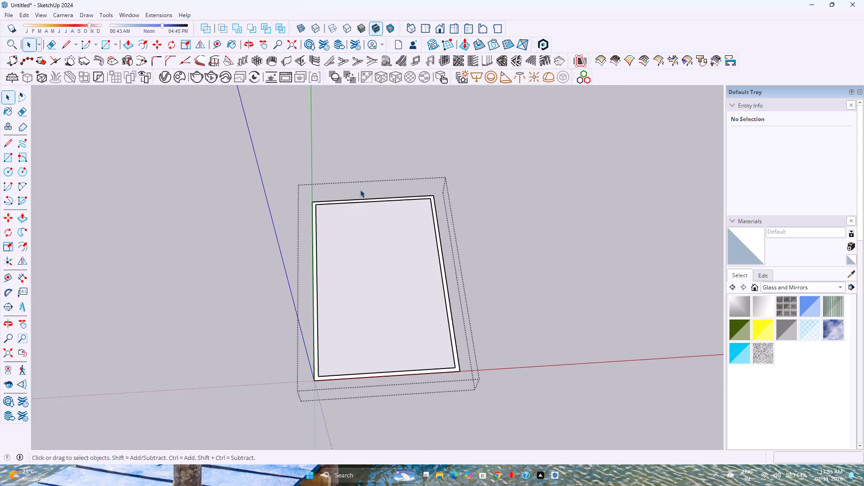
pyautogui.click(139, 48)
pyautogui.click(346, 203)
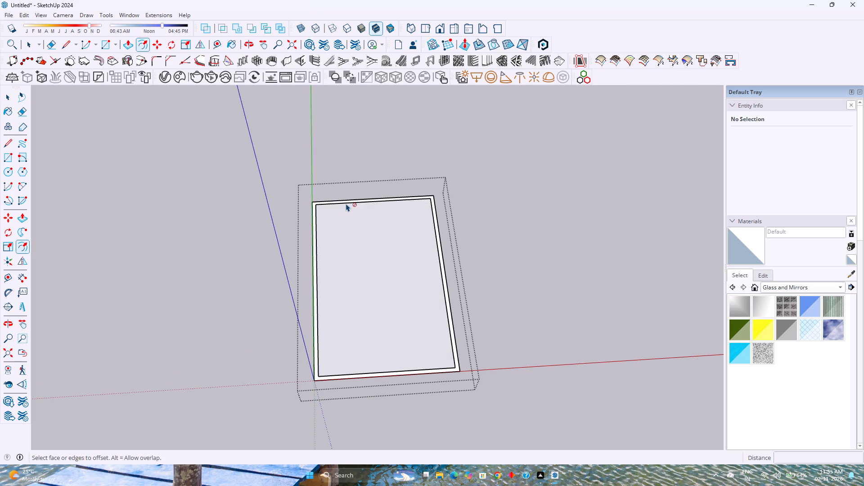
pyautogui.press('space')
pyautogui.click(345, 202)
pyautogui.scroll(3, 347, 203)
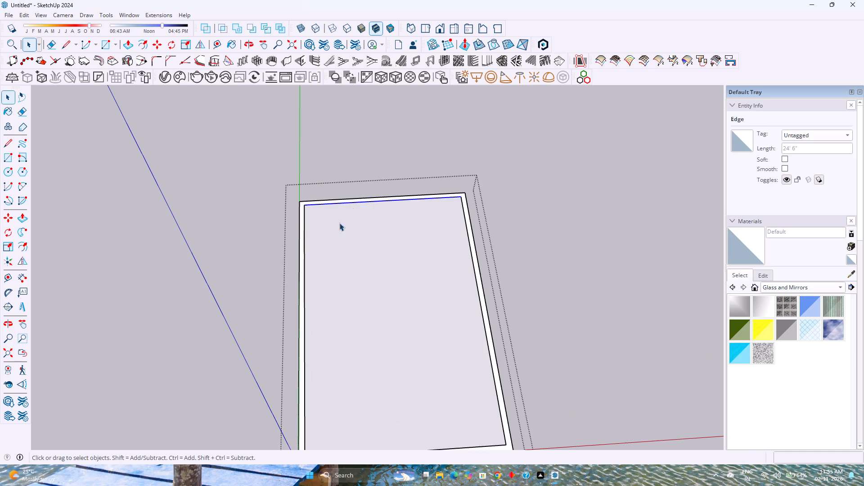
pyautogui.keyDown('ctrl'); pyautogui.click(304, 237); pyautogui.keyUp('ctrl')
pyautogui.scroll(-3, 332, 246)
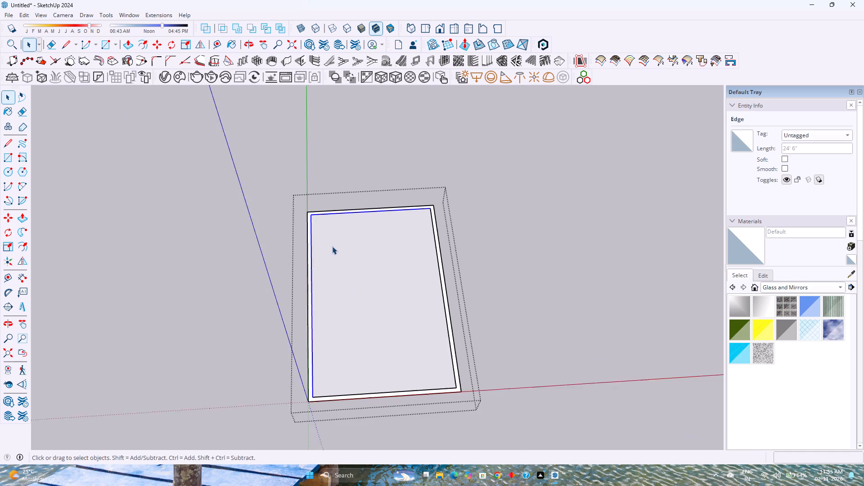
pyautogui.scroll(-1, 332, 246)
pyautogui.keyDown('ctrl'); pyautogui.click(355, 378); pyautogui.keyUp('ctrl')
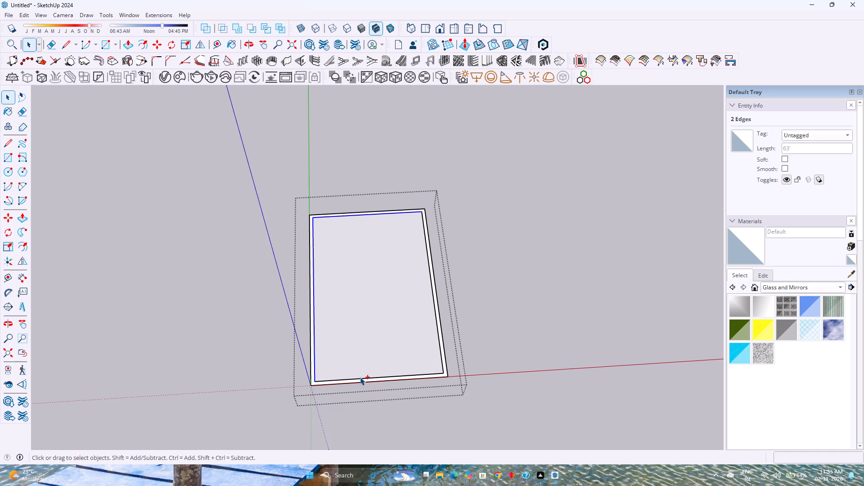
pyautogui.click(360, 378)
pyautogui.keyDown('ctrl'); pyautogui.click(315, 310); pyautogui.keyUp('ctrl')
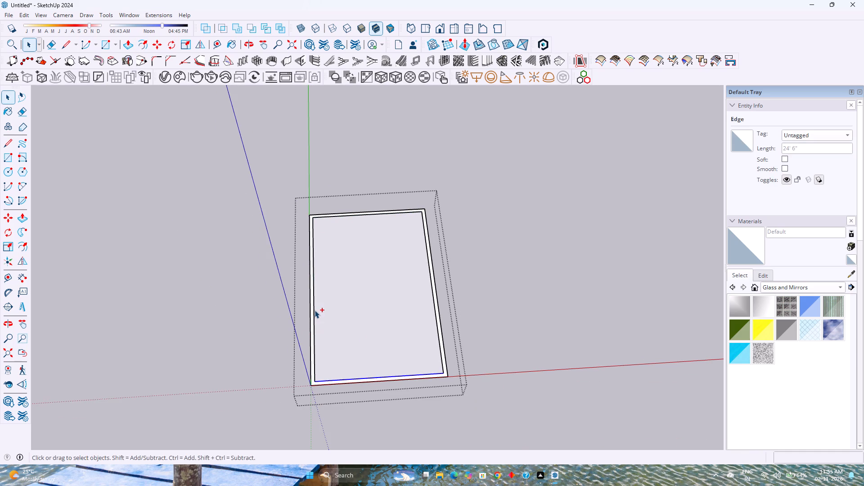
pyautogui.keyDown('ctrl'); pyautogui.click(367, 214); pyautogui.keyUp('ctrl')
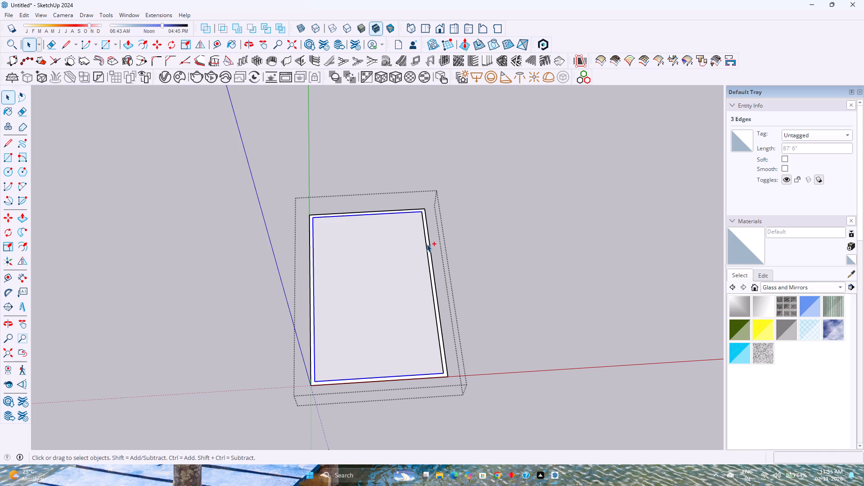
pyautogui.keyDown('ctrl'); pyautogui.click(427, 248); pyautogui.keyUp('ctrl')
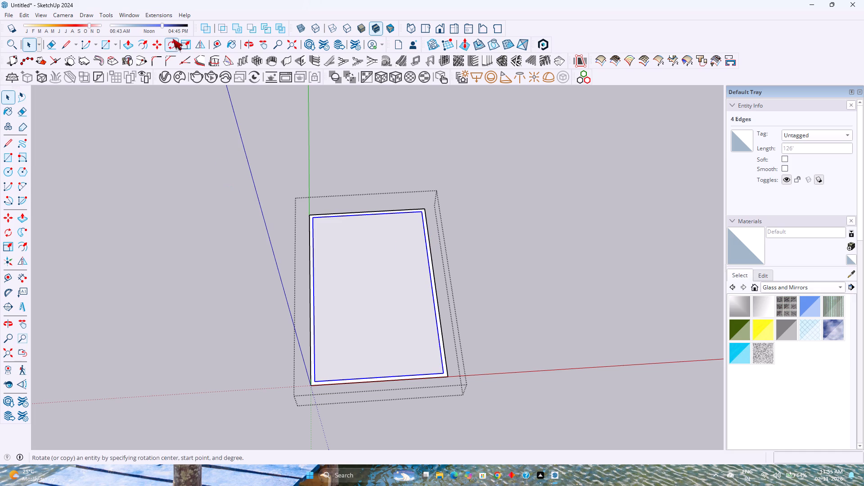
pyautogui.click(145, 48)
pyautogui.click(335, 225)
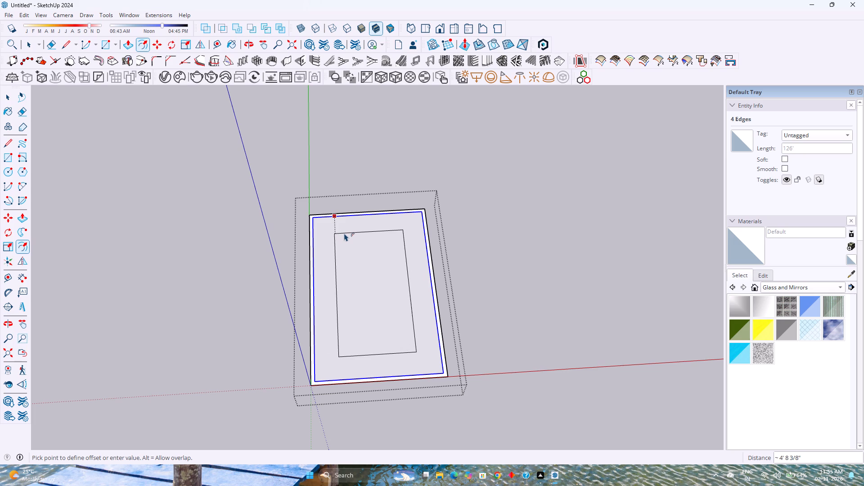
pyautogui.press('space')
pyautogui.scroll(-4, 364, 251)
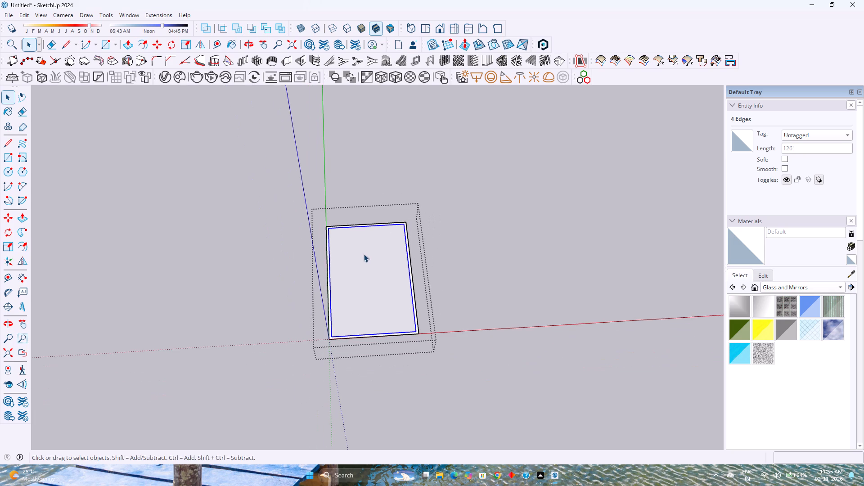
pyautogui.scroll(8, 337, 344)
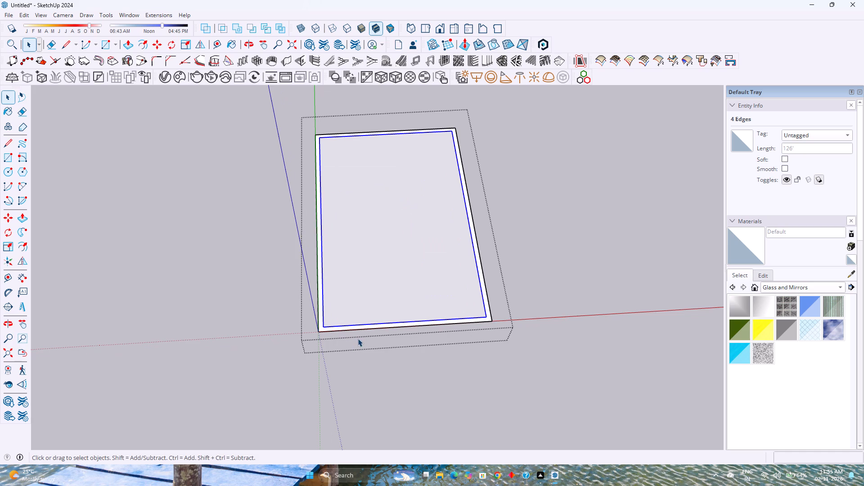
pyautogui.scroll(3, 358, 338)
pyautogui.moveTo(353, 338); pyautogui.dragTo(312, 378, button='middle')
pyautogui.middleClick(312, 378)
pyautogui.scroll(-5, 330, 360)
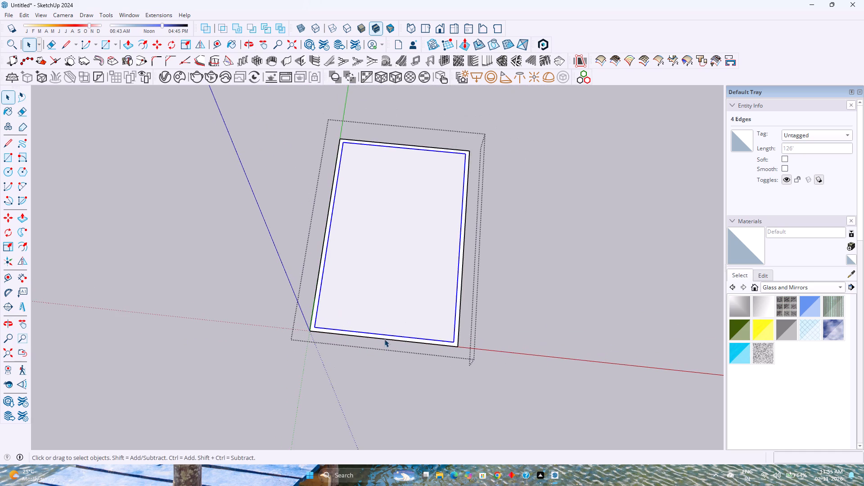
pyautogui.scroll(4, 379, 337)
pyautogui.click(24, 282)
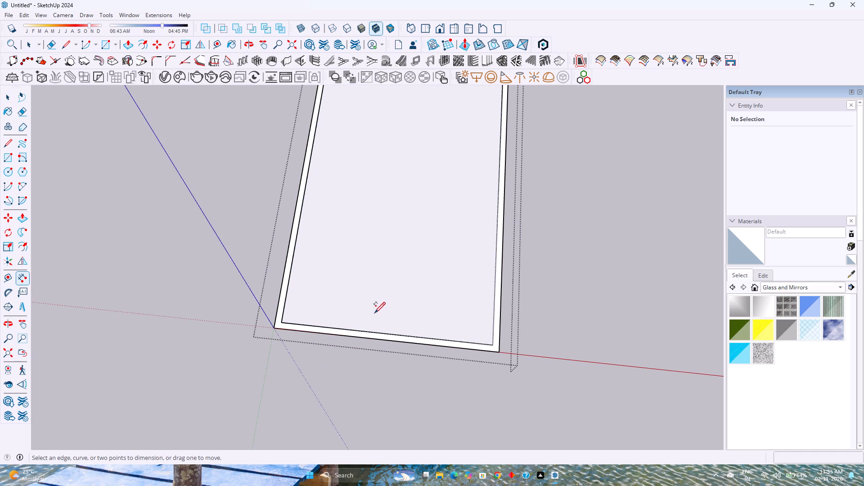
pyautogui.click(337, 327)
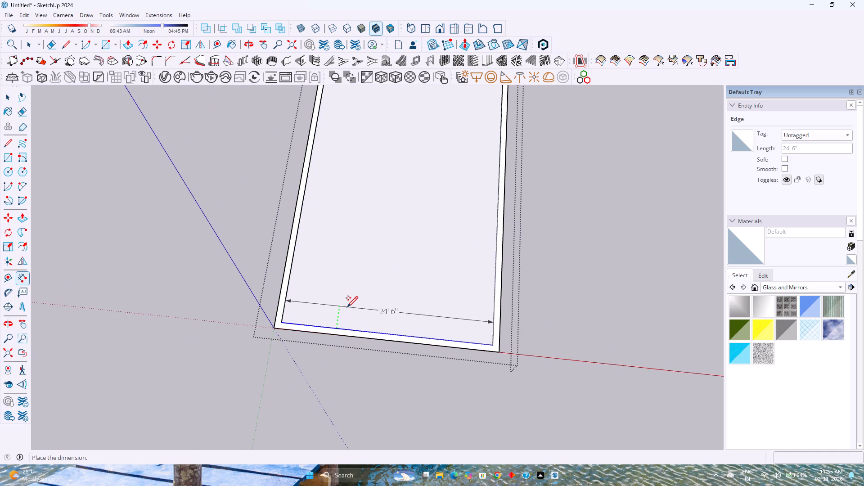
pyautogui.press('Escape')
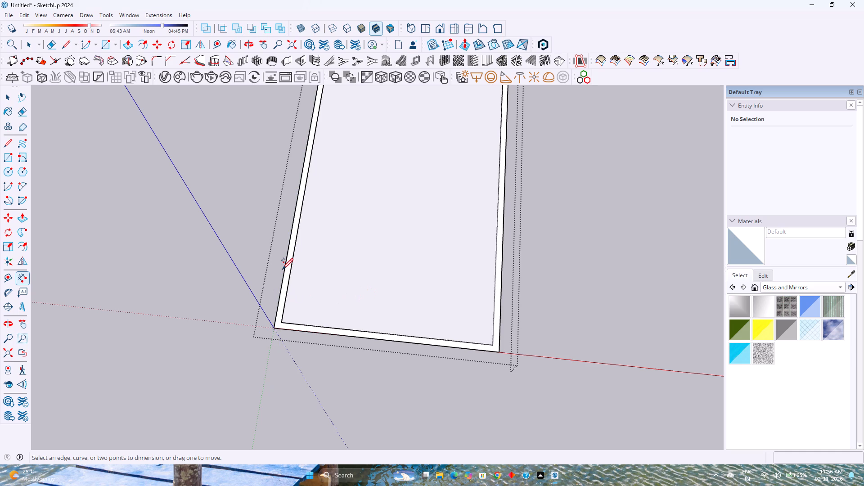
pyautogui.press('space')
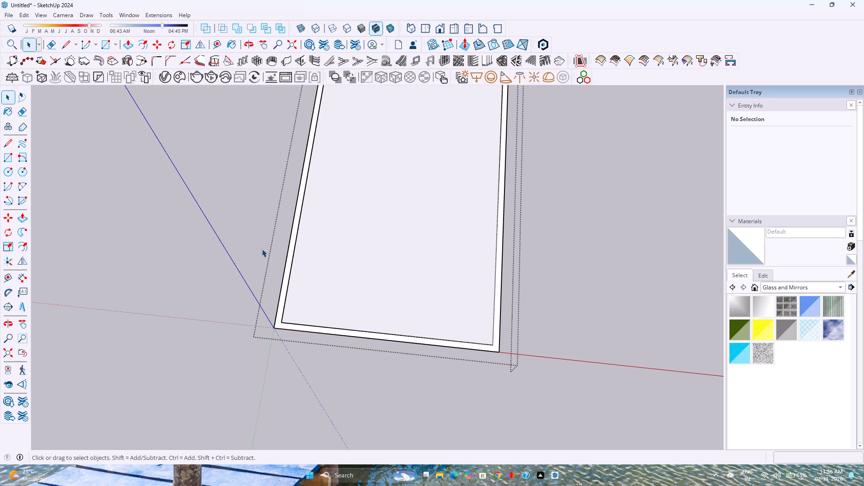
# Undo the separate floor and border groups and the 9-inch inward offset, leaving the plain rectangle face.
pyautogui.hotkey('ctrl', 'z')
pyautogui.hotkey('ctrl', 'z')
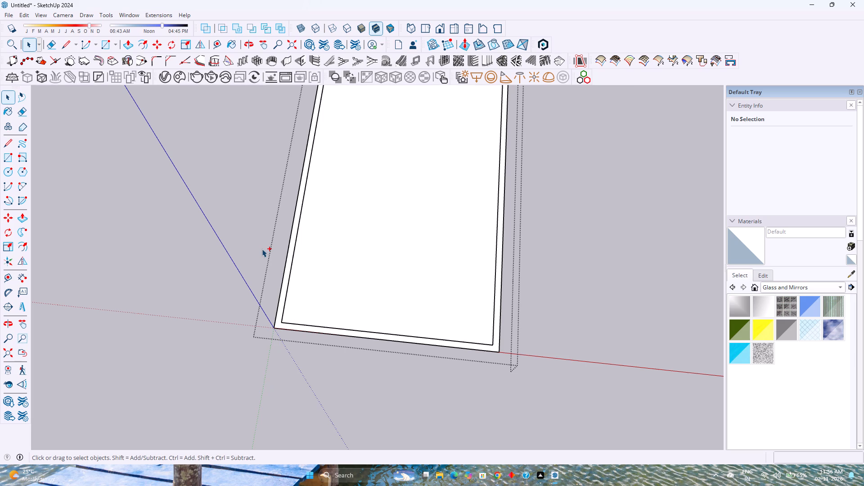
pyautogui.hotkey('ctrl', 'z')
pyautogui.hotkey('ctrl', 'z')
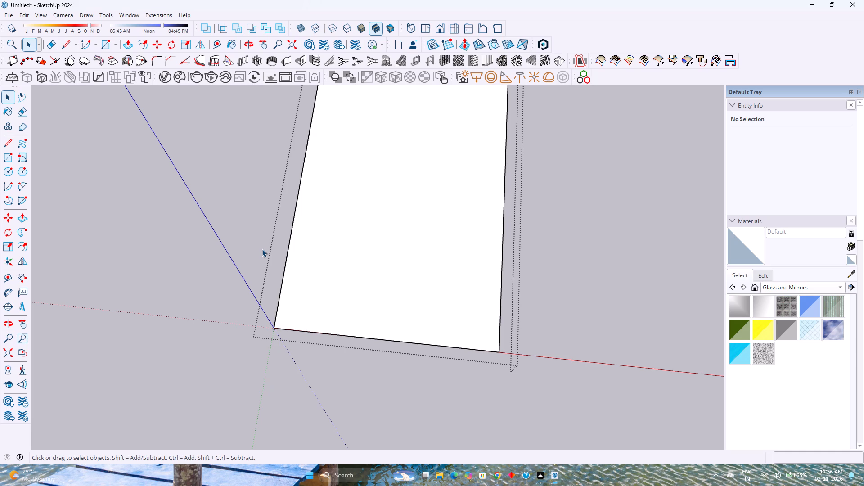
# Place guide lines 2' inside the rectangle's two long edges and its short edge on the red axis.
pyautogui.click(215, 40)
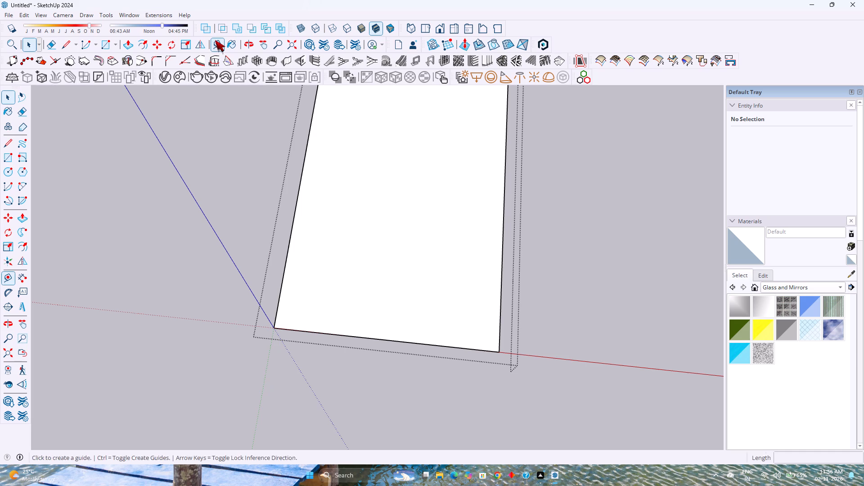
pyautogui.click(304, 180)
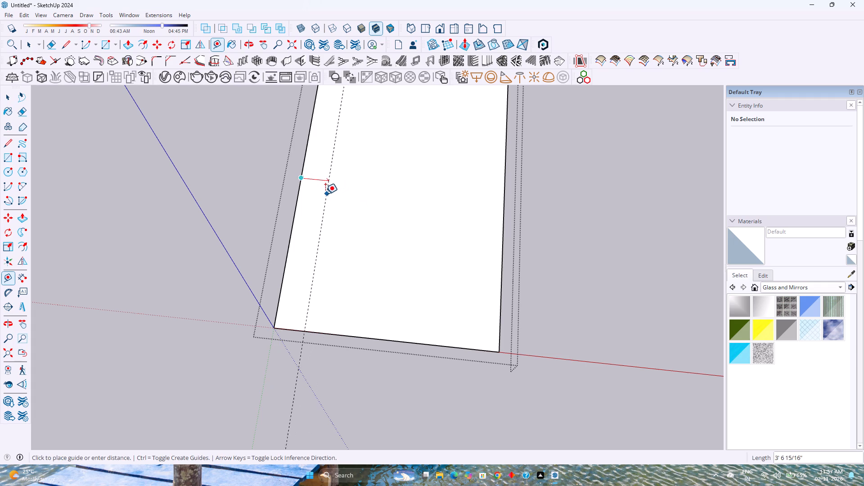
pyautogui.write("2'")
pyautogui.press('Return')
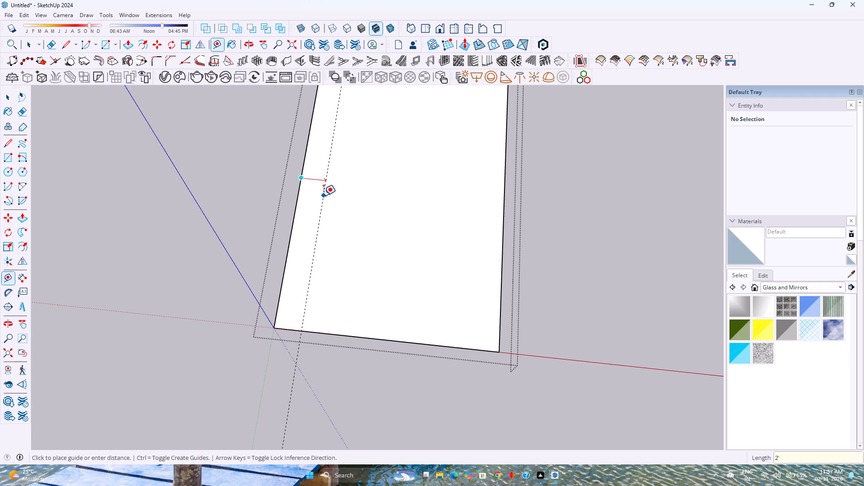
pyautogui.click(354, 336)
pyautogui.press('2')
pyautogui.press('Return')
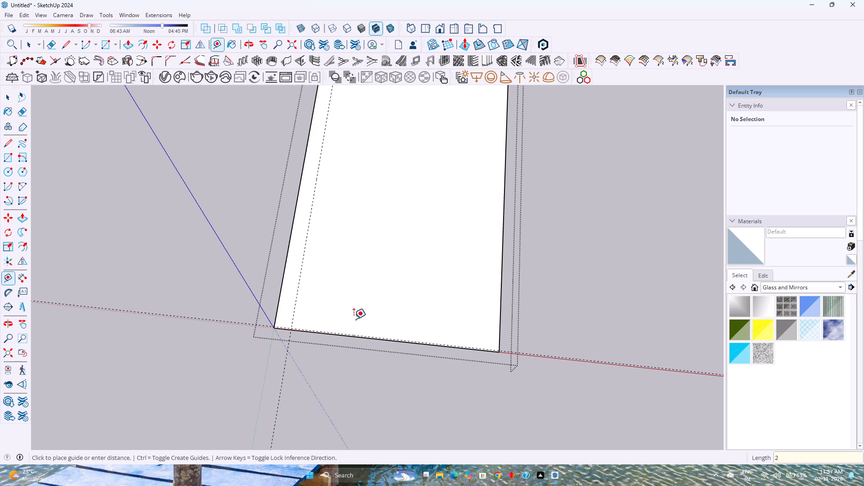
pyautogui.write("2'")
pyautogui.press('Return')
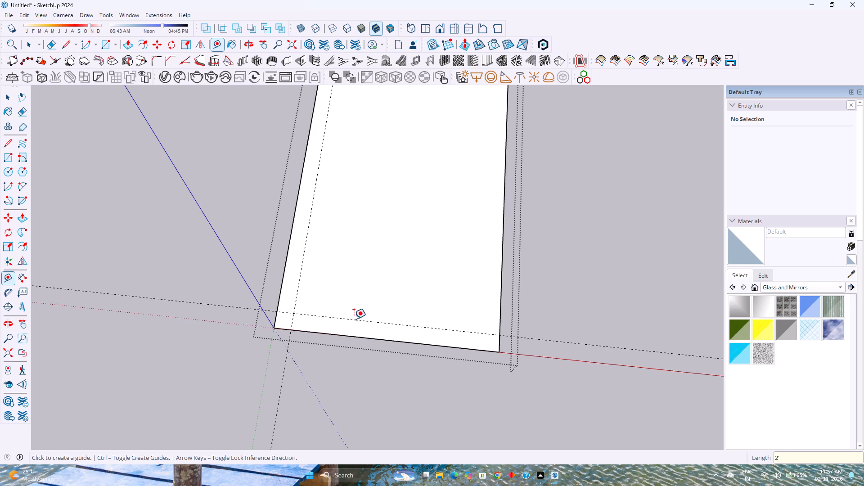
pyautogui.click(502, 278)
pyautogui.write("2'")
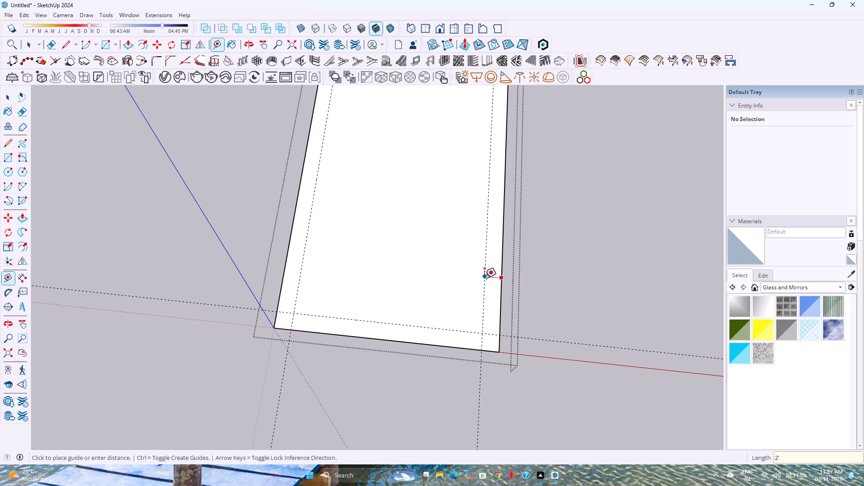
pyautogui.press('Return')
# Round the rectangle's two corners on the red axis with tangent arcs between the 2' guide intersections, trimming off the corners.
pyautogui.press('a')
pyautogui.scroll(3, 265, 333)
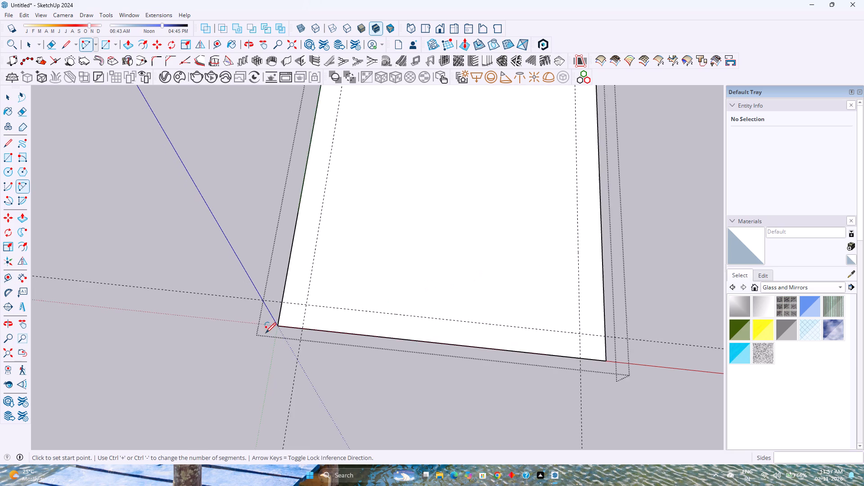
pyautogui.scroll(6, 265, 333)
pyautogui.moveTo(299, 319); pyautogui.dragTo(314, 398, button='middle')
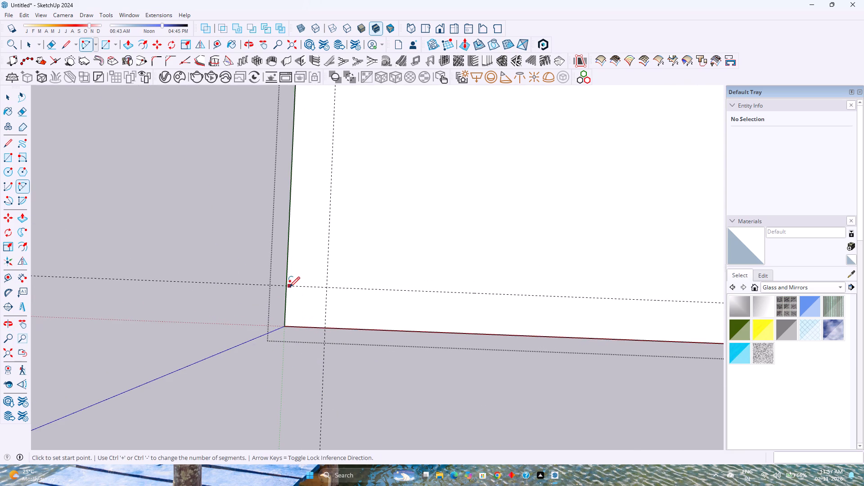
pyautogui.click(288, 287)
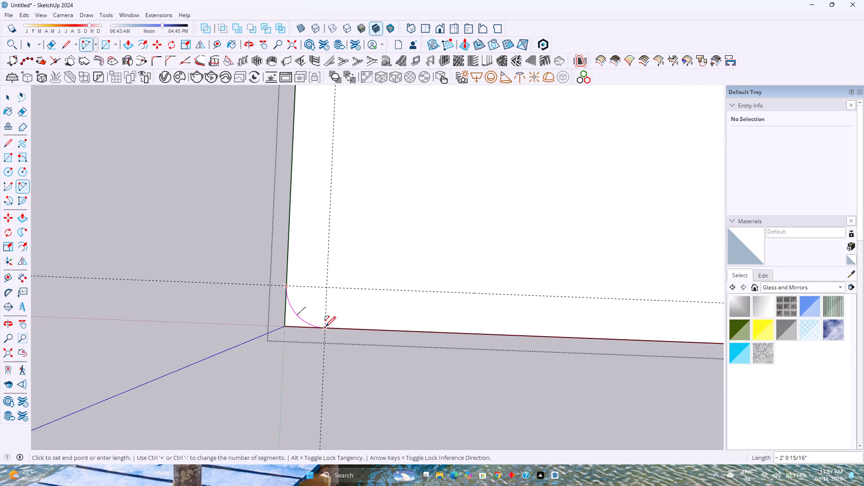
pyautogui.doubleClick(325, 327)
pyautogui.scroll(-10, 325, 327)
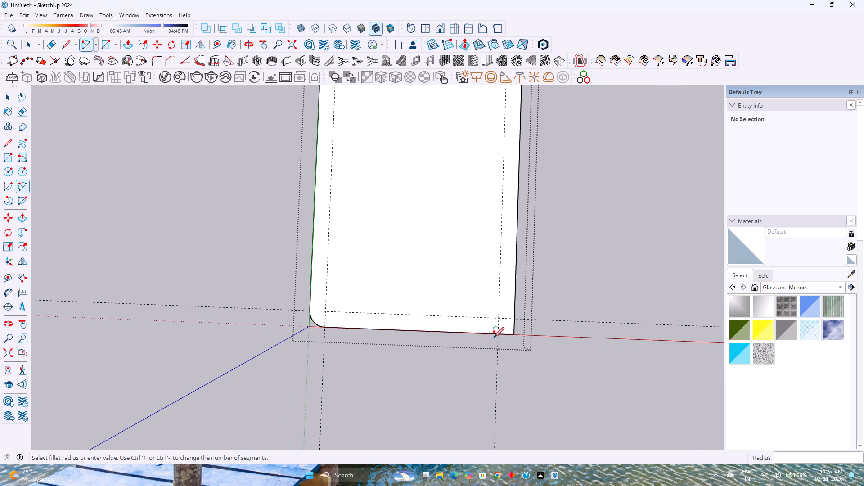
pyautogui.click(498, 335)
pyautogui.doubleClick(513, 319)
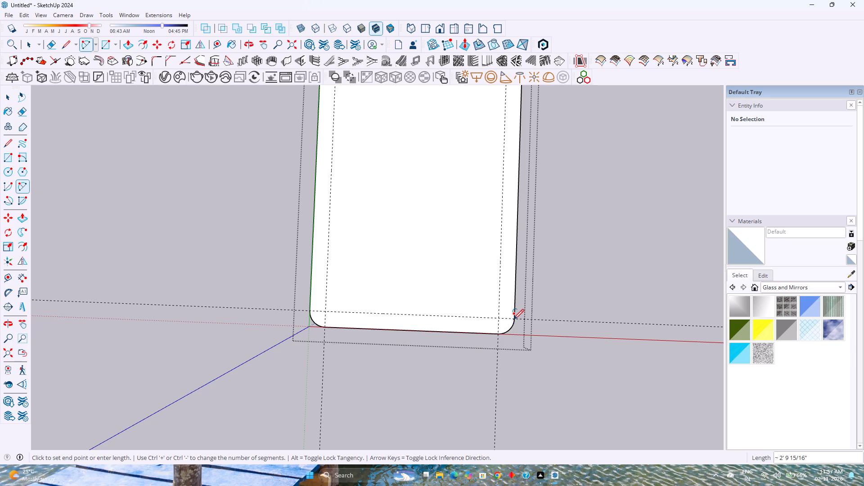
pyautogui.press('space')
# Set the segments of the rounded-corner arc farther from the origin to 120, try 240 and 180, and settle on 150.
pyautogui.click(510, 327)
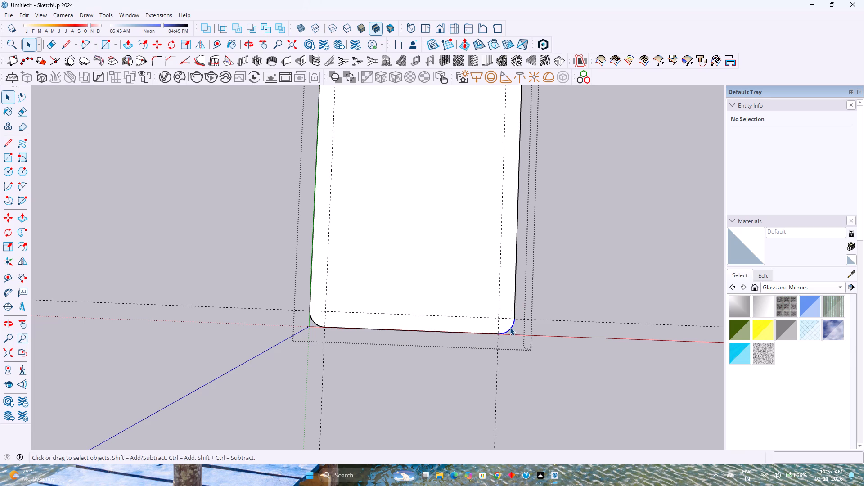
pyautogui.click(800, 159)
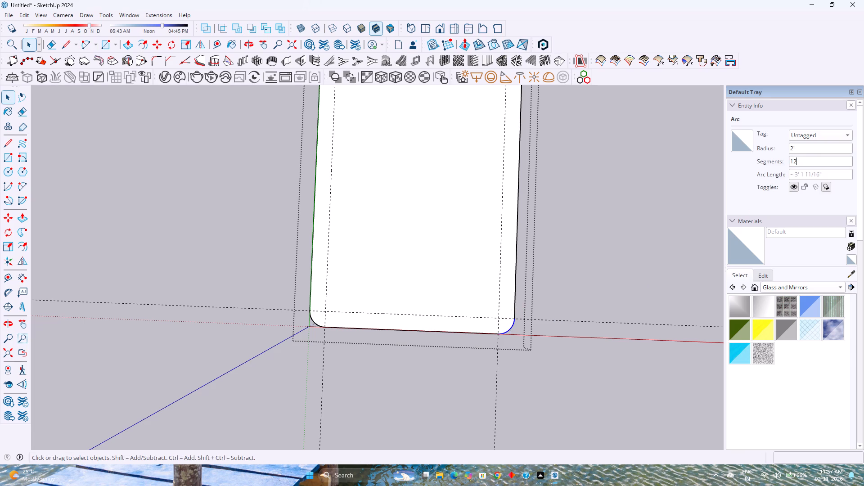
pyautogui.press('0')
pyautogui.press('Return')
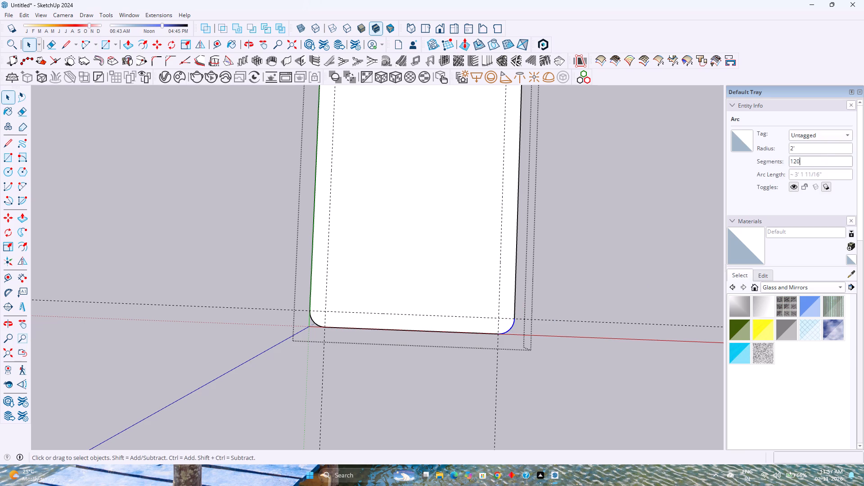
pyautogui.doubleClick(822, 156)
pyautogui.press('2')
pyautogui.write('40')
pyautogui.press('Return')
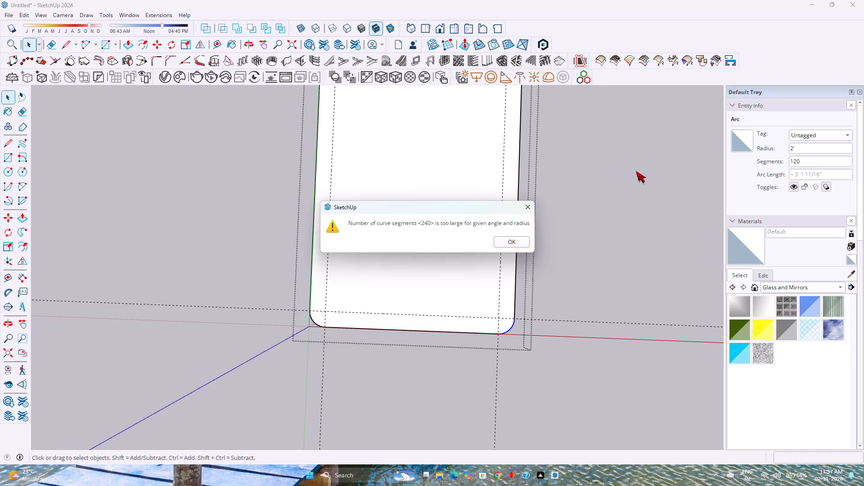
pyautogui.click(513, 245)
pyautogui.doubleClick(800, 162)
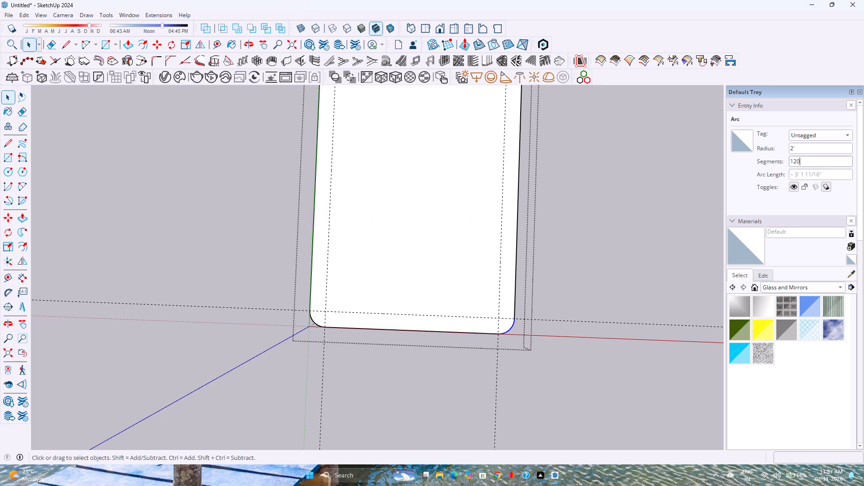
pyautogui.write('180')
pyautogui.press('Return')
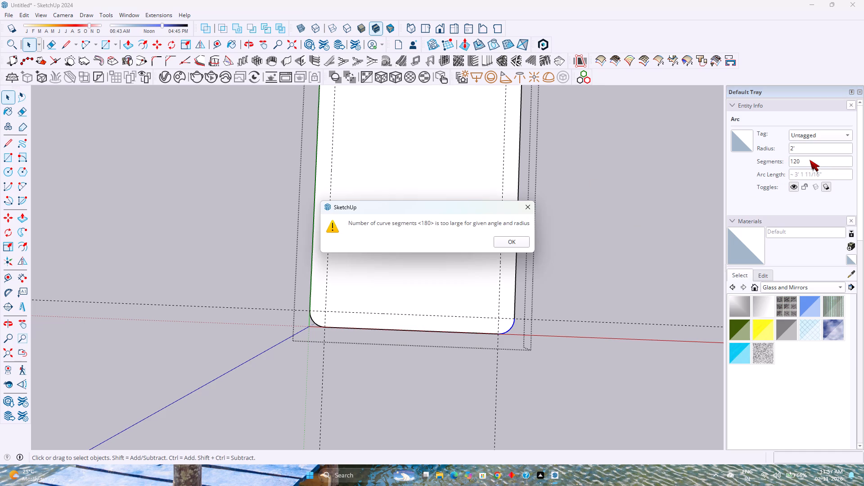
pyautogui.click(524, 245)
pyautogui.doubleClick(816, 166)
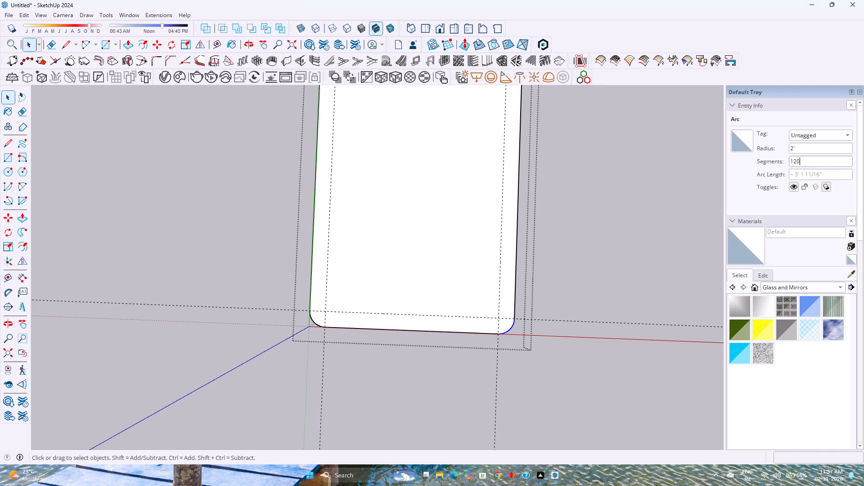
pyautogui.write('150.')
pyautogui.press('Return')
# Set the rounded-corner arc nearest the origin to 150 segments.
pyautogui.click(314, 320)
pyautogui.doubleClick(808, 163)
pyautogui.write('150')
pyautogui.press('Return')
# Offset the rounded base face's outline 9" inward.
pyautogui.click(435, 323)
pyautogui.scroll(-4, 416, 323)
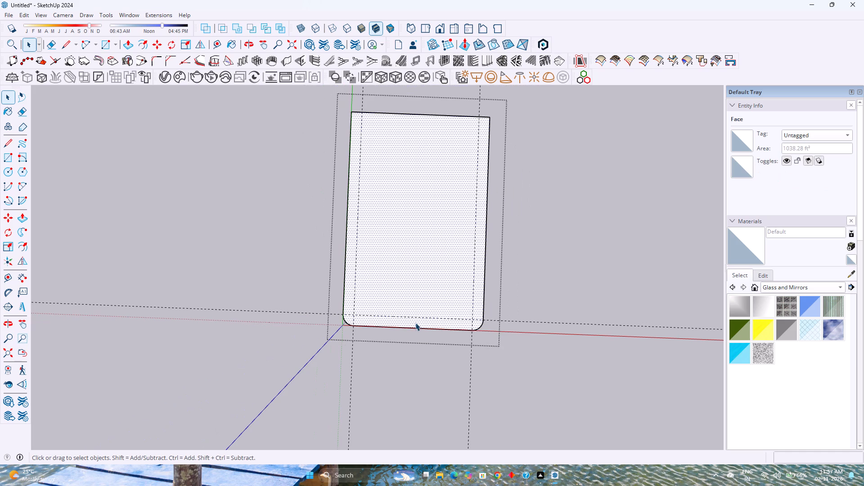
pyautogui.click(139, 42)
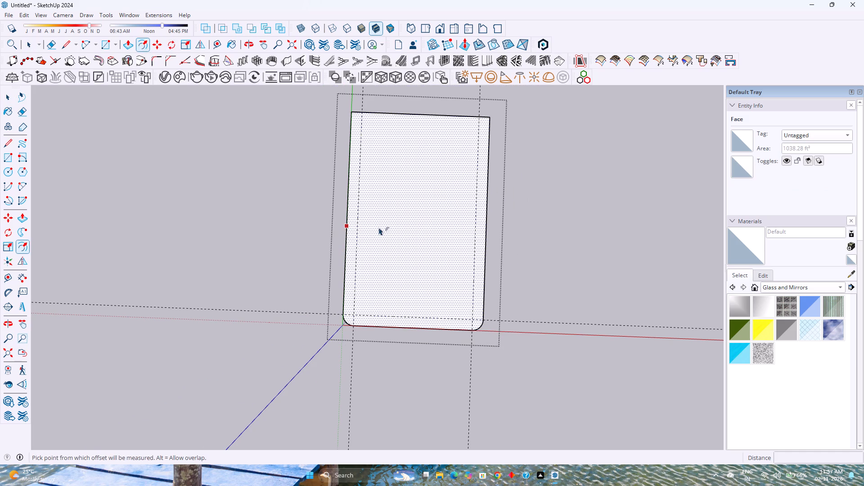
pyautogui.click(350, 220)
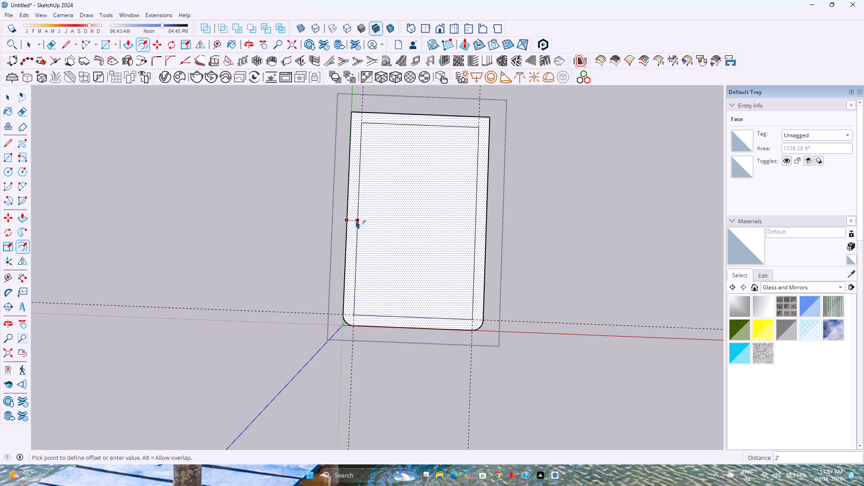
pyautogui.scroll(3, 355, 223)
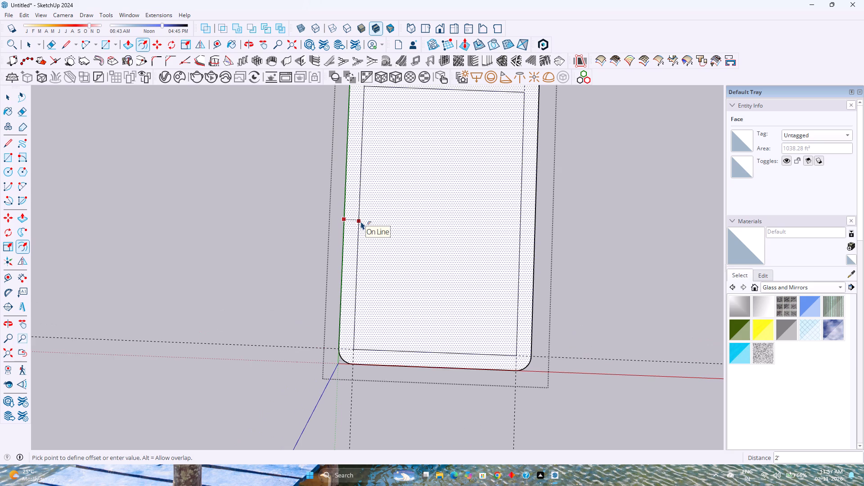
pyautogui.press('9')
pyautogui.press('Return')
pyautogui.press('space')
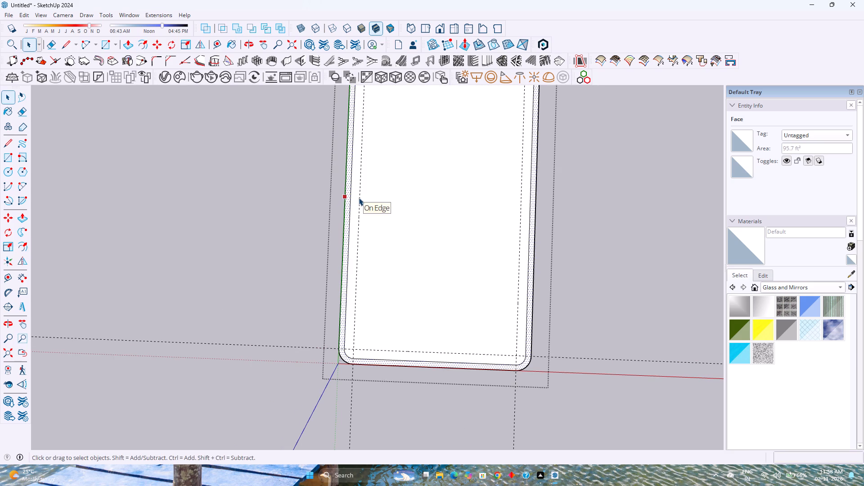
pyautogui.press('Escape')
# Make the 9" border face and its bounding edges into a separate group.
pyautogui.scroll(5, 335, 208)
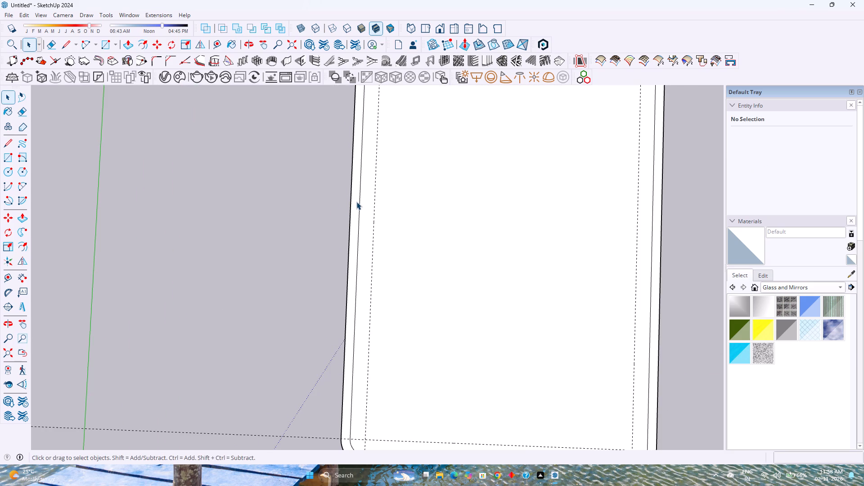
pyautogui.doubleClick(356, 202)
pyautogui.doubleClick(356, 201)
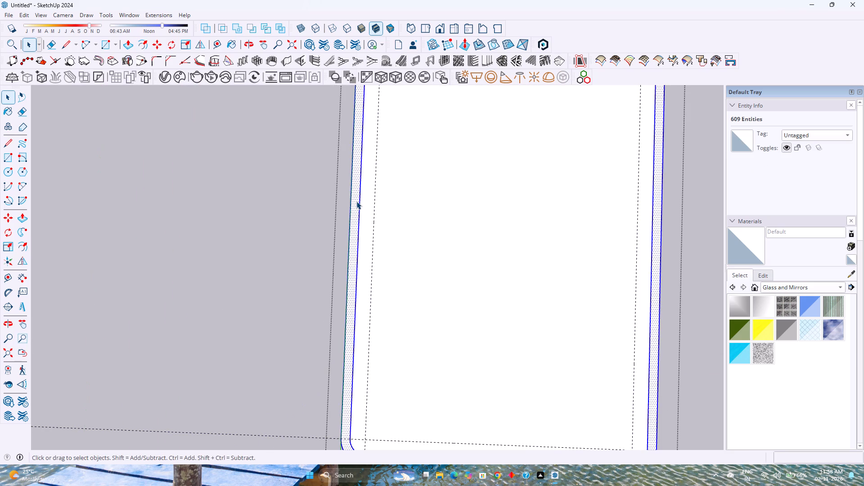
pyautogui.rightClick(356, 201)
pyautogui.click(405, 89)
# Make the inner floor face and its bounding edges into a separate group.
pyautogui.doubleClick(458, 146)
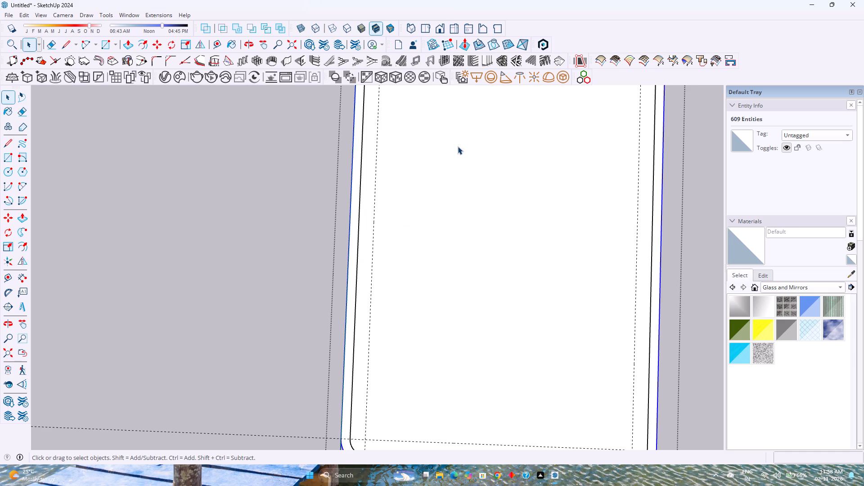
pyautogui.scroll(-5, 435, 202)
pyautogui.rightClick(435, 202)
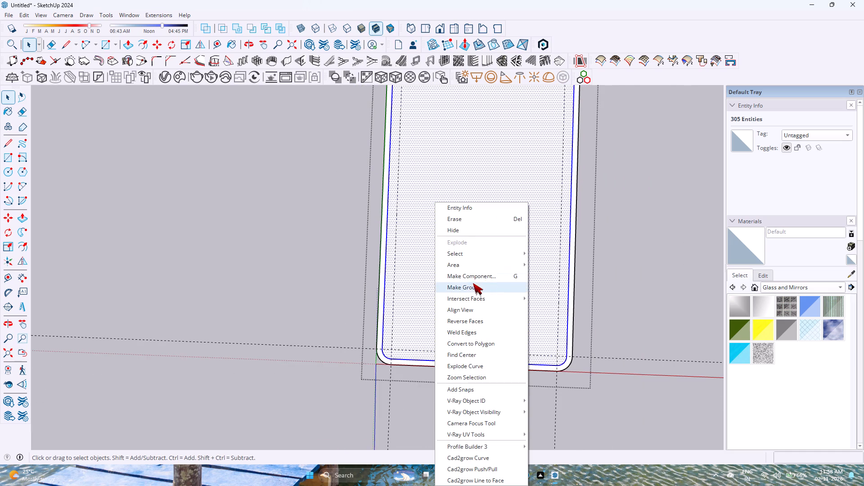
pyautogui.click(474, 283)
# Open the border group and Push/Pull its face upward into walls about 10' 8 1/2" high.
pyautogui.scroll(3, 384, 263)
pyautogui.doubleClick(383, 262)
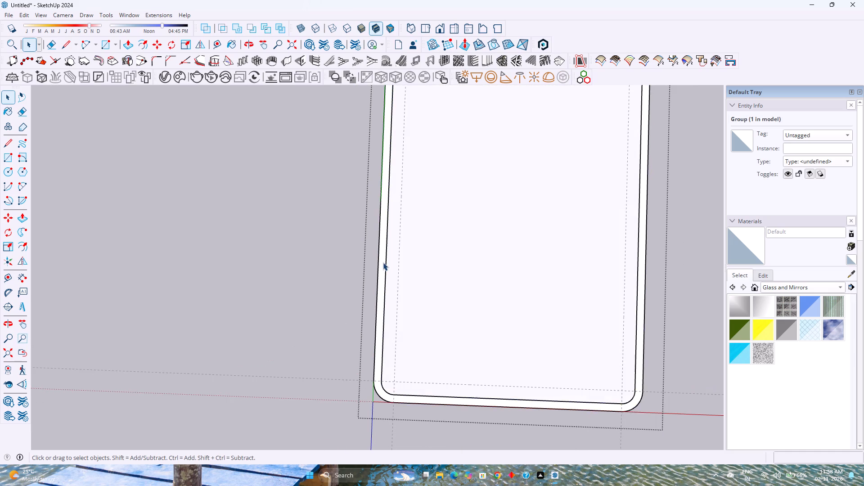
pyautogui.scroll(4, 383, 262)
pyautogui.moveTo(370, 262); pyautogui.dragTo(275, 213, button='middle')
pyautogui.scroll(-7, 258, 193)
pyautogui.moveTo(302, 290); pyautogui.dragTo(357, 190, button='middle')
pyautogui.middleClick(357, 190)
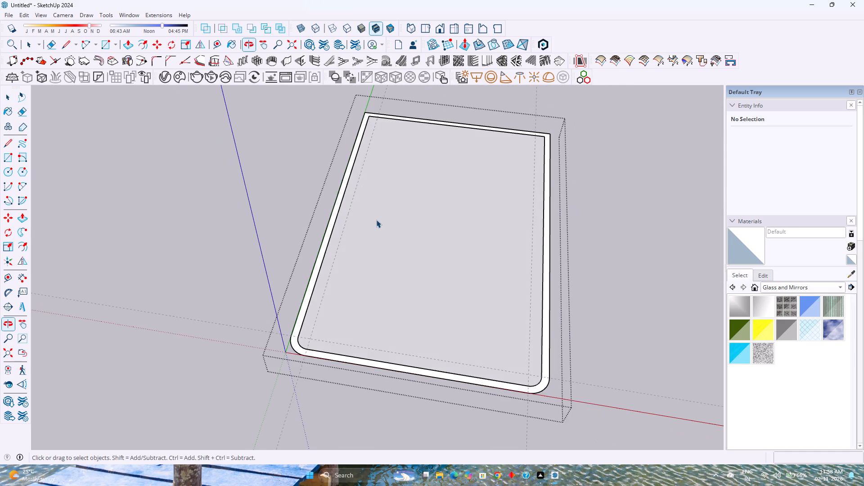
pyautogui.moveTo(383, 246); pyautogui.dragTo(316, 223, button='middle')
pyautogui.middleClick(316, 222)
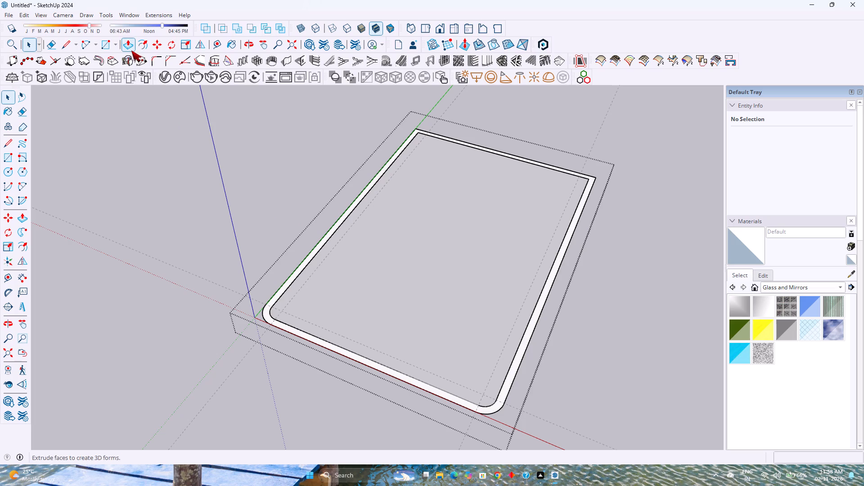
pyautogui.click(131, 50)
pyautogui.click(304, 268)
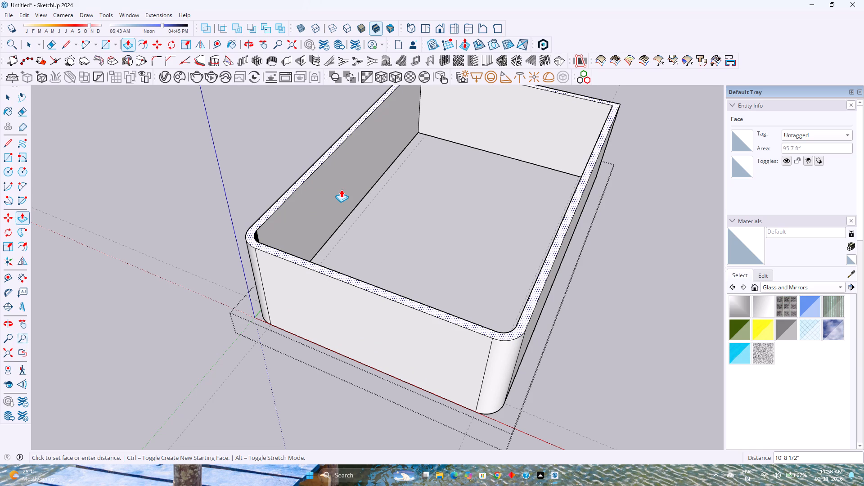
# Undo the wall extrusion, both groups, the offset, the rounded corners, the guides and the base grouping, back to the plain ungrouped rectangle.
pyautogui.hotkey('ctrl', 'z')
pyautogui.hotkey('ctrl', 'z')
pyautogui.hotkey('ctrl', 'z')
pyautogui.hotkey('ctrl', 'z')
pyautogui.hotkey('ctrl', 'z')
pyautogui.hotkey('ctrl', 'z')
pyautogui.hotkey('ctrl', 'z')
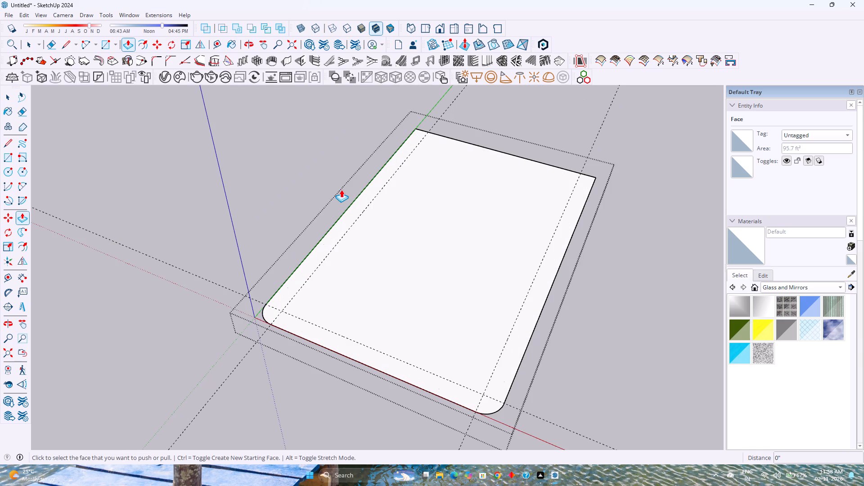
pyautogui.hotkey('ctrl', 'z')
pyautogui.hotkey('ctrl', 'z')
pyautogui.hotkey('ctrl', 'z')
pyautogui.hotkey('ctrl', 'z')
pyautogui.hotkey('ctrl', 'z')
pyautogui.hotkey('ctrl', 'z')
pyautogui.hotkey('ctrl', 'z')
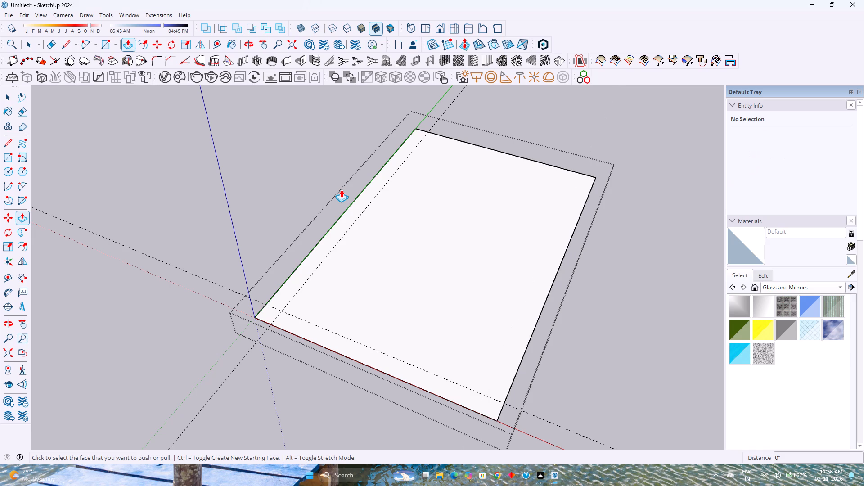
pyautogui.hotkey('ctrl', 'z')
pyautogui.hotkey('ctrl', 'z')
pyautogui.hotkey('ctrl', 'z')
pyautogui.hotkey('ctrl', 'z')
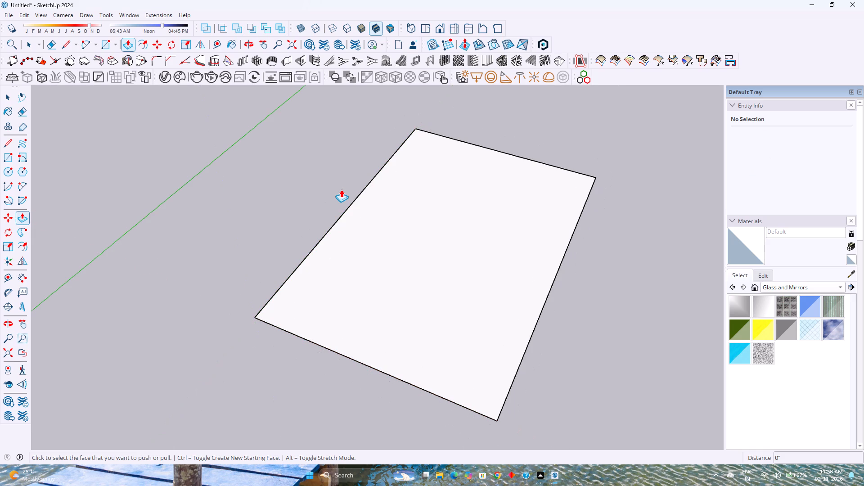
pyautogui.hotkey('ctrl', 'z')
pyautogui.press('space')
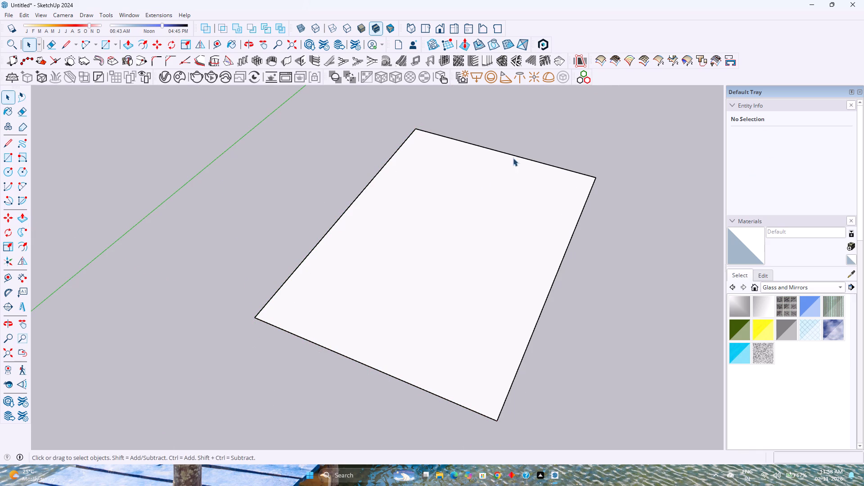
# Make the plain rectangle face and its four edges into a group and open it for editing.
pyautogui.doubleClick(497, 213)
pyautogui.rightClick(497, 213)
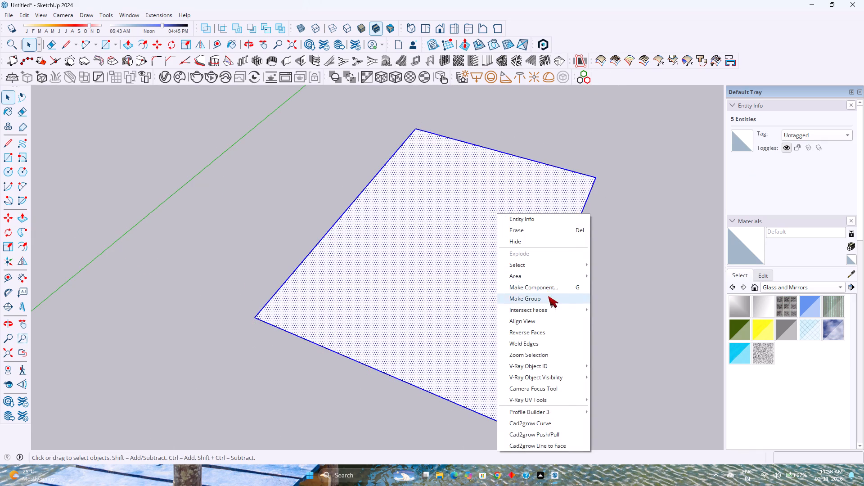
pyautogui.click(549, 296)
pyautogui.scroll(-4, 504, 234)
pyautogui.moveTo(504, 234); pyautogui.dragTo(540, 258, button='middle')
pyautogui.middleClick(540, 258)
pyautogui.doubleClick(473, 232)
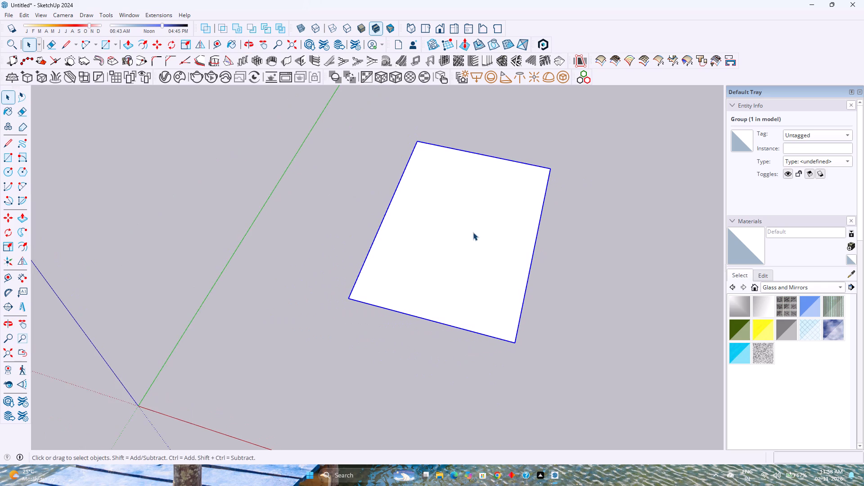
# Offset the square-cornered rectangle's outline 9" inward inside the group.
pyautogui.click(474, 254)
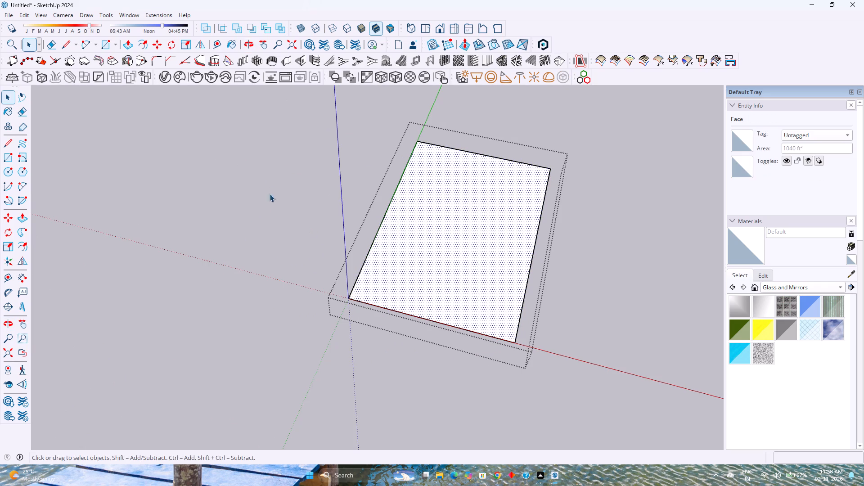
pyautogui.click(142, 46)
pyautogui.click(382, 200)
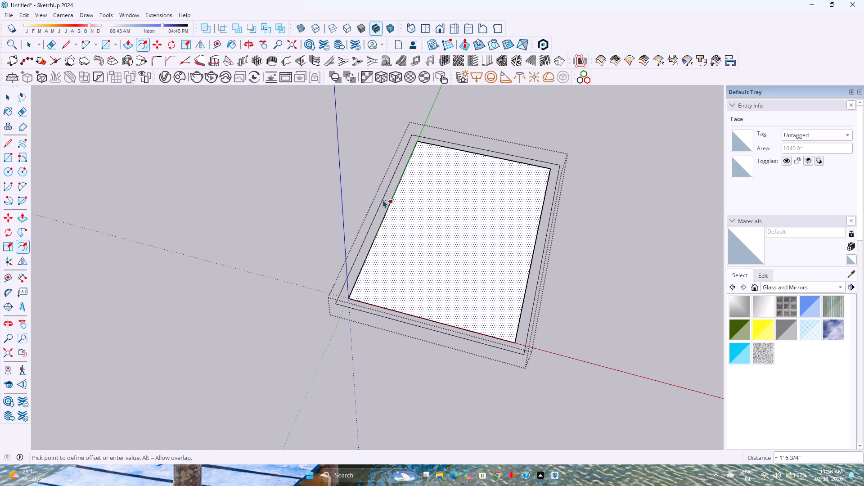
pyautogui.hotkey('ctrl', 'z')
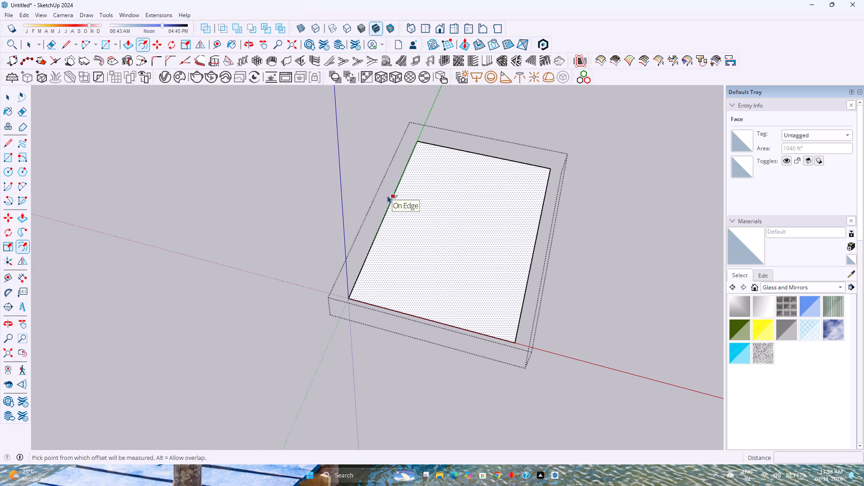
pyautogui.click(387, 195)
pyautogui.press('9')
pyautogui.press('Return')
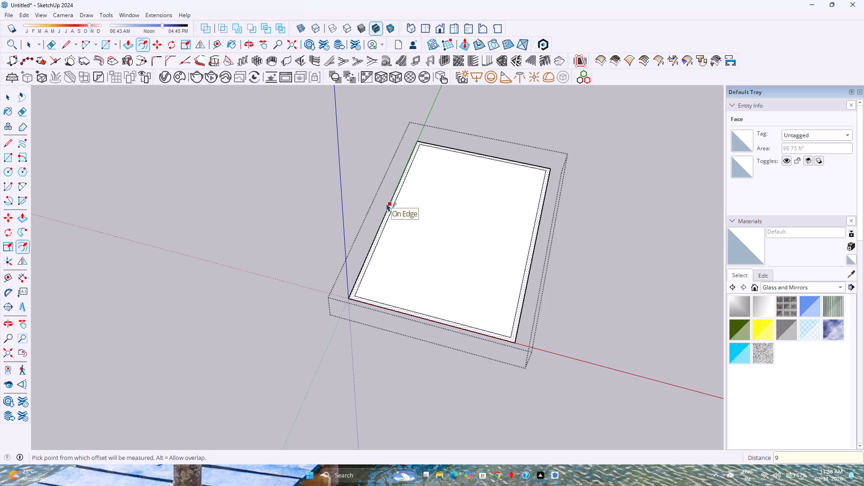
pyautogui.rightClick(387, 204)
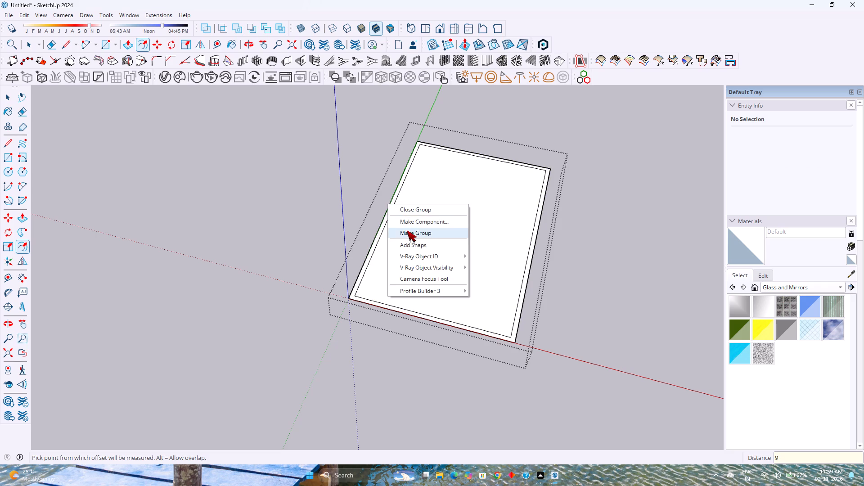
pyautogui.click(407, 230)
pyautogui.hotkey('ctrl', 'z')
# Make the 9" border face and its inner and outer edges into a group of their own.
pyautogui.press('space')
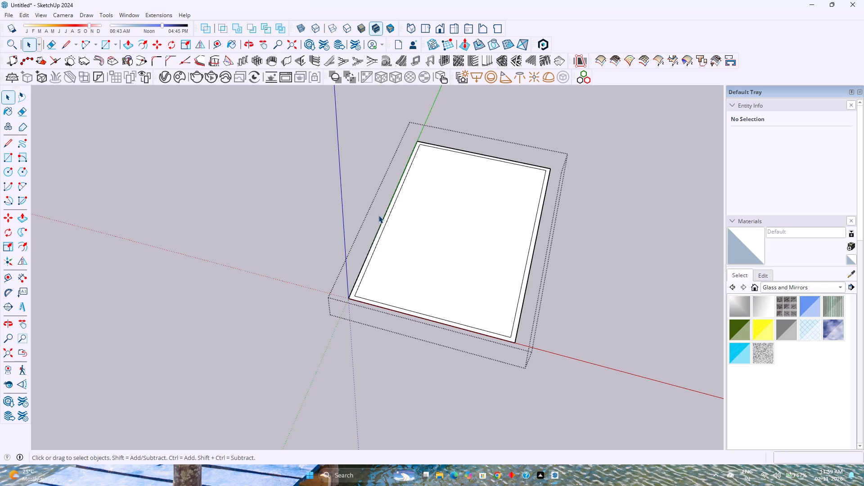
pyautogui.scroll(5, 389, 223)
pyautogui.doubleClick(382, 219)
pyautogui.rightClick(382, 219)
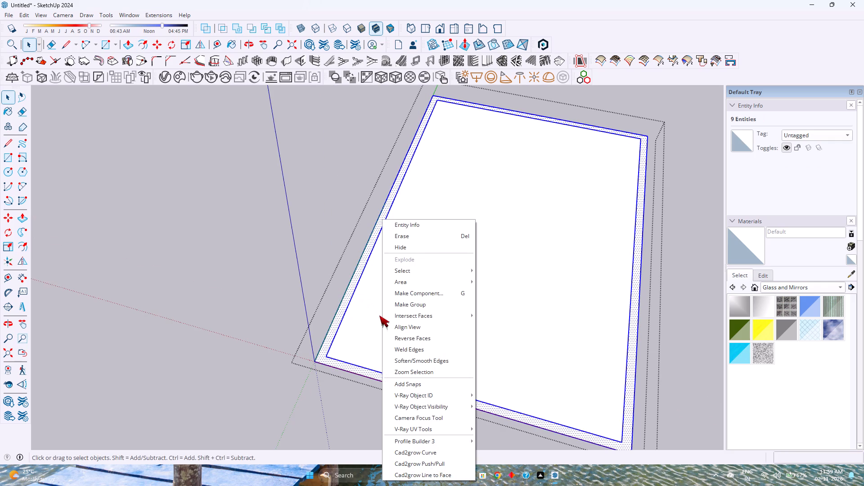
pyautogui.click(430, 304)
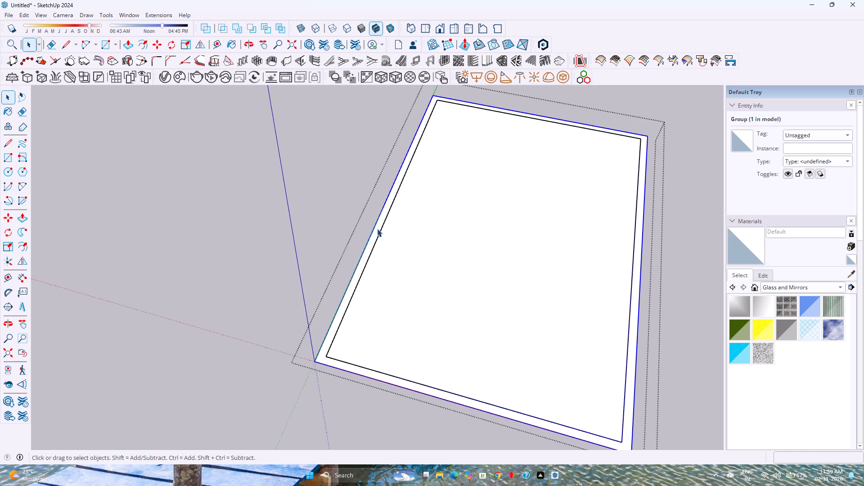
# Open the border group and Push/Pull its face up 10' into walls.
pyautogui.doubleClick(376, 228)
pyautogui.press('p')
pyautogui.click(378, 231)
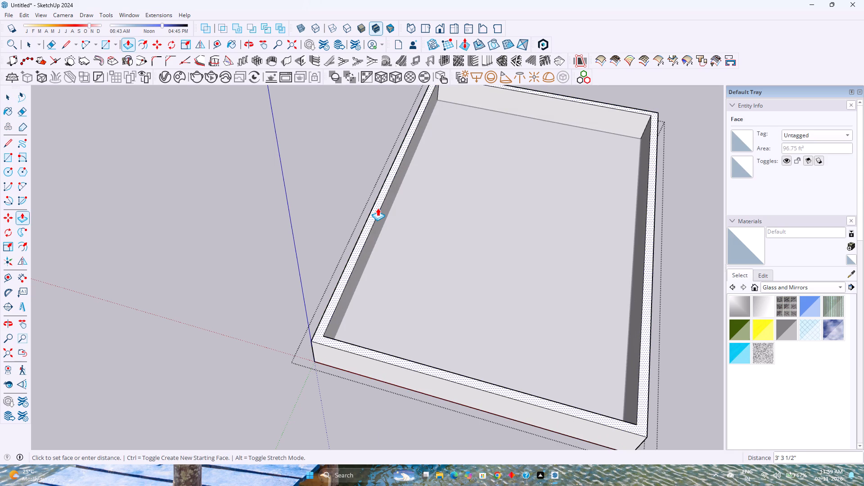
pyautogui.write("10'")
pyautogui.press('Return')
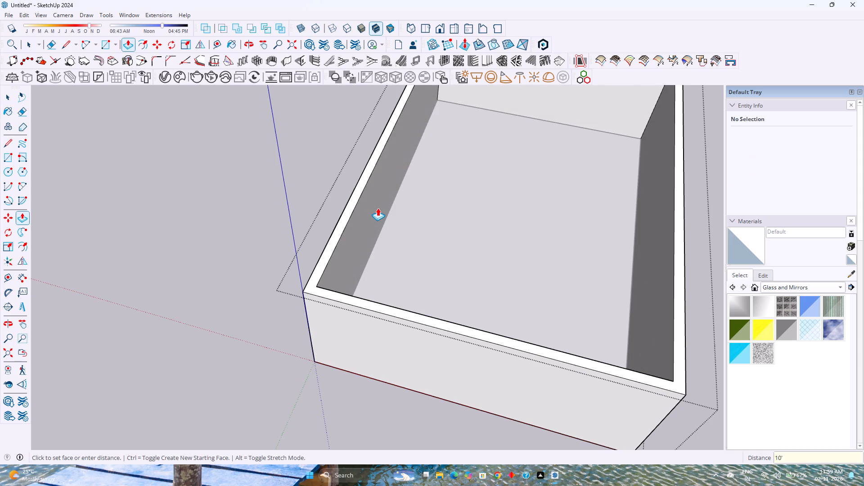
# Place a vertical guide on the 26' wall along the red axis, 13' from its far end edge.
pyautogui.scroll(-3, 378, 208)
pyautogui.moveTo(362, 286); pyautogui.dragTo(370, 200, button='middle')
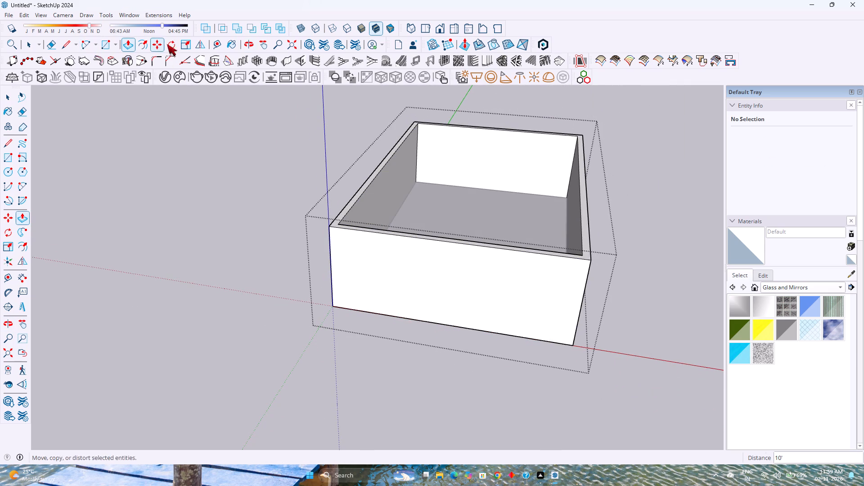
pyautogui.click(218, 45)
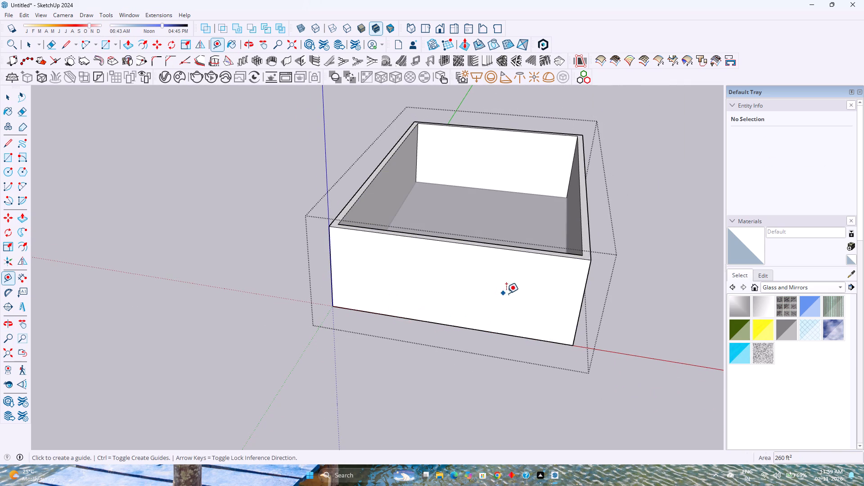
pyautogui.click(584, 305)
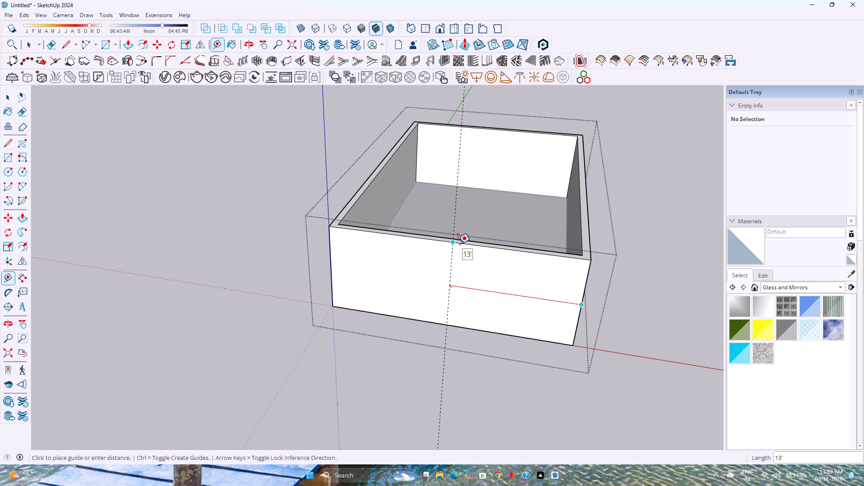
pyautogui.click(458, 244)
# Add vertical guides 9" in from the same wall's far end edge and 9" from the middle guide toward that end.
pyautogui.click(584, 285)
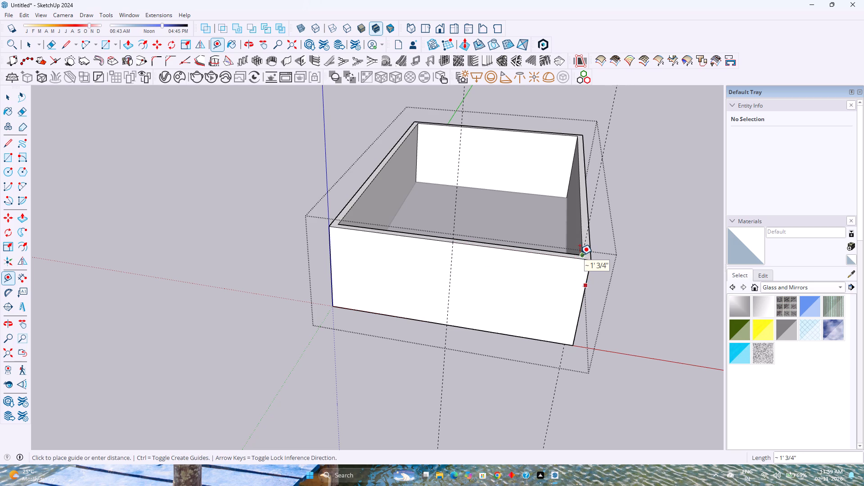
pyautogui.press('Left')
pyautogui.press('Right')
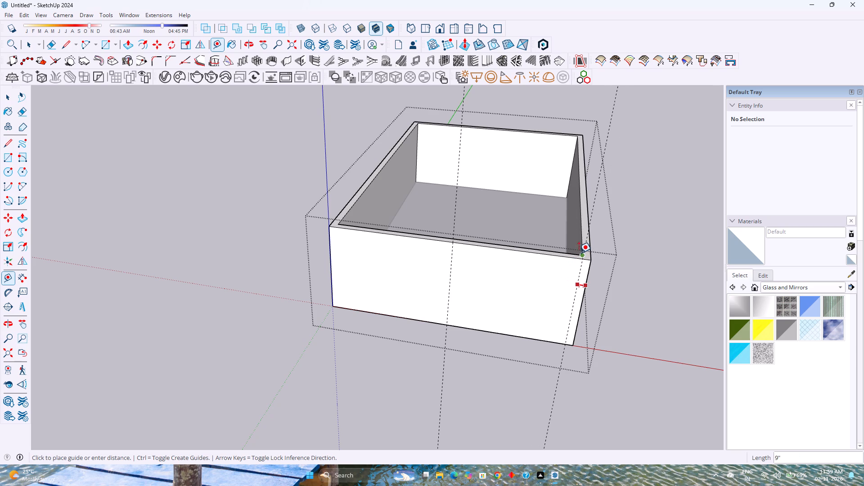
pyautogui.click(580, 252)
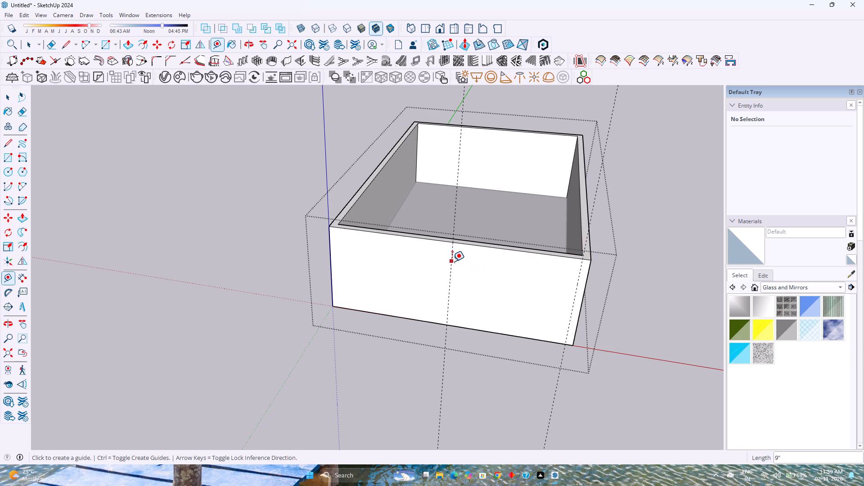
pyautogui.click(452, 261)
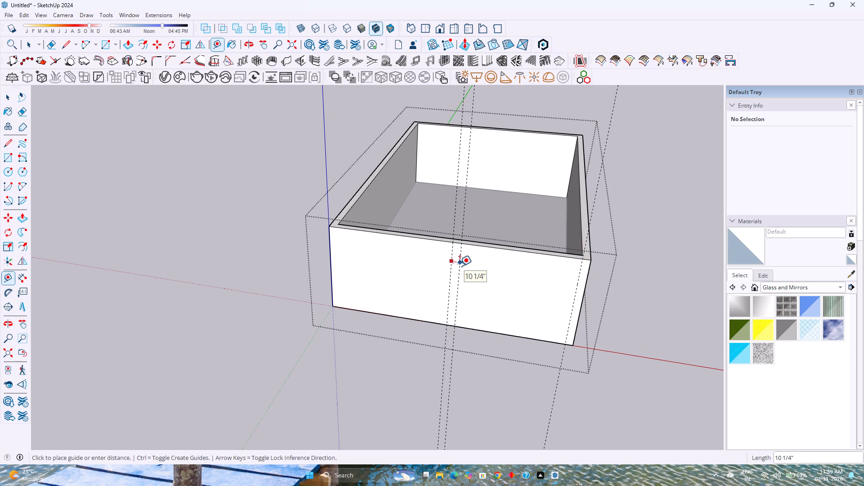
pyautogui.press('9')
pyautogui.press('Return')
# Cut a full-height opening about 11' 5" by 10' between the guides by drawing a rectangle and pushing it 9" through the wall.
pyautogui.moveTo(468, 277); pyautogui.dragTo(466, 241, button='middle')
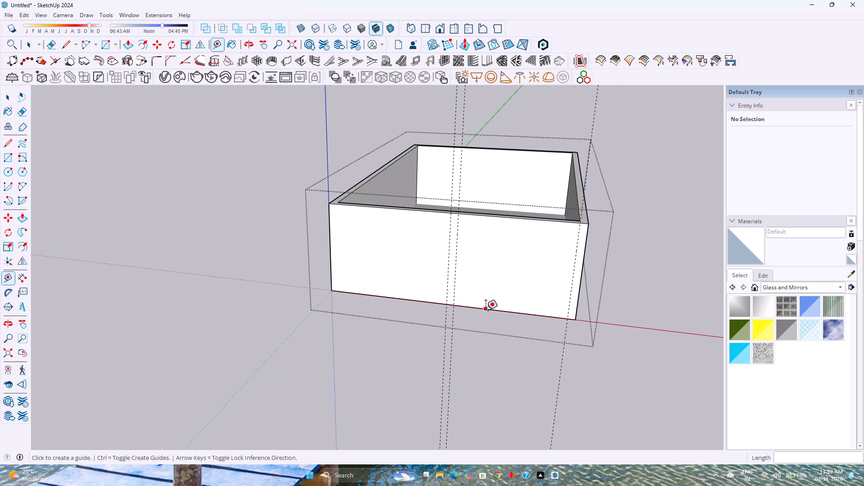
pyautogui.scroll(2, 483, 343)
pyautogui.moveTo(484, 343); pyautogui.dragTo(488, 310, button='middle')
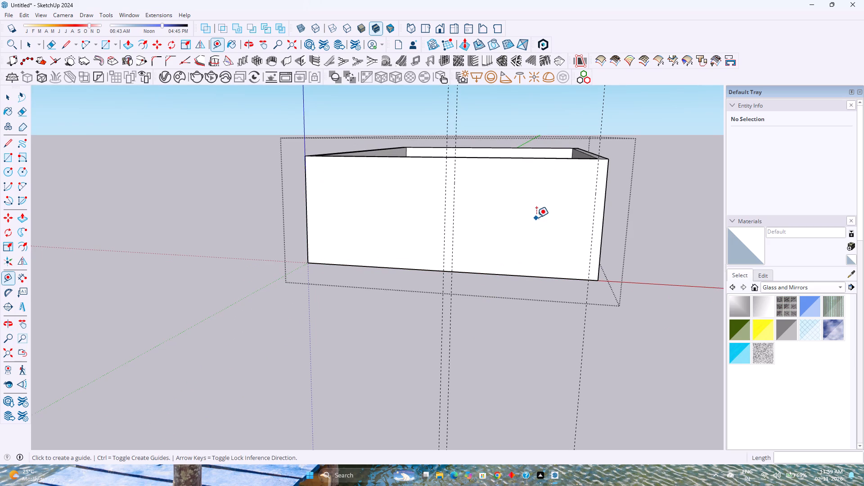
pyautogui.click(107, 45)
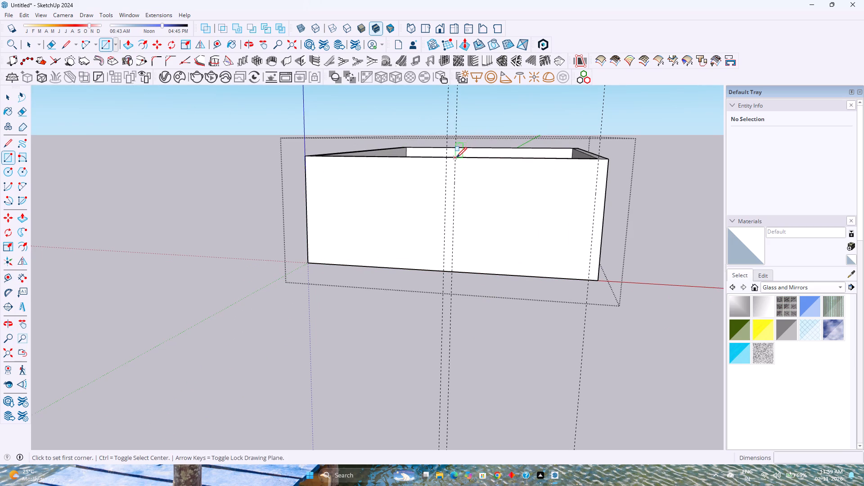
pyautogui.click(456, 158)
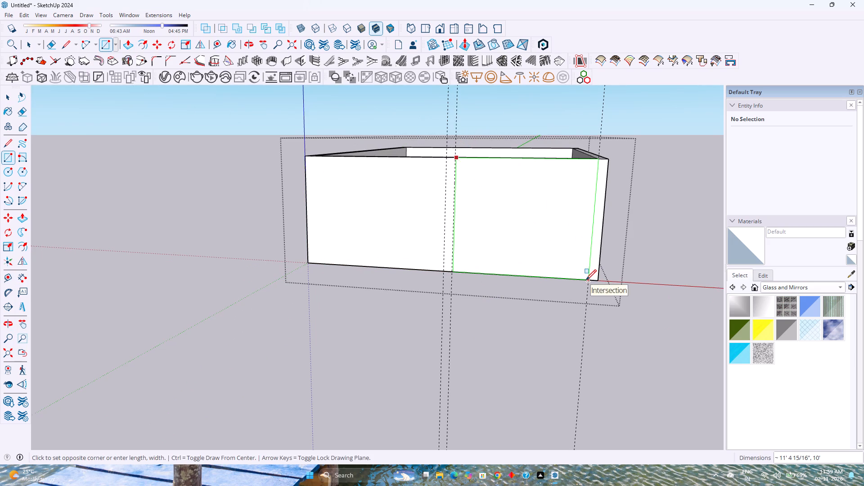
pyautogui.click(586, 280)
pyautogui.press('p')
pyautogui.click(561, 259)
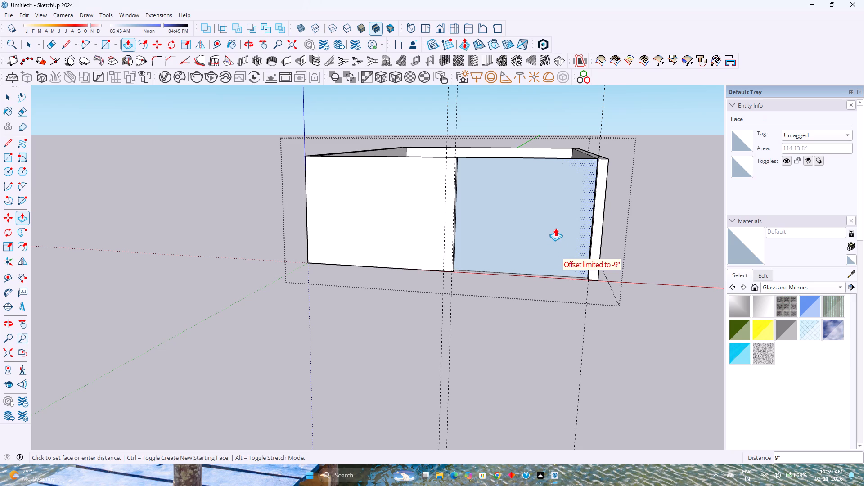
pyautogui.click(554, 228)
# Copy the vertical inner edge at the opening's cut wall end 9" along the wall's inside face.
pyautogui.moveTo(554, 227); pyautogui.dragTo(199, 337, button='middle')
pyautogui.middleClick(197, 335)
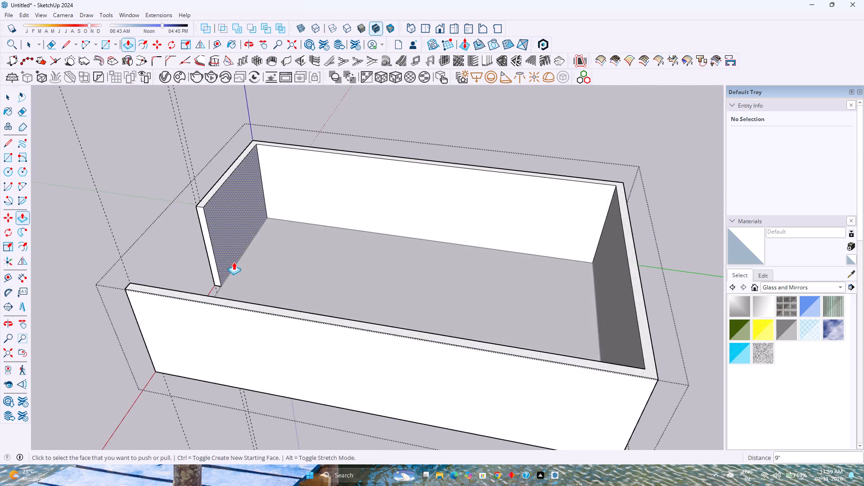
pyautogui.scroll(6, 234, 262)
pyautogui.press('space')
pyautogui.keyDown('shift'); pyautogui.moveTo(249, 247); pyautogui.dragTo(266, 270, button='middle'); pyautogui.keyUp('shift')
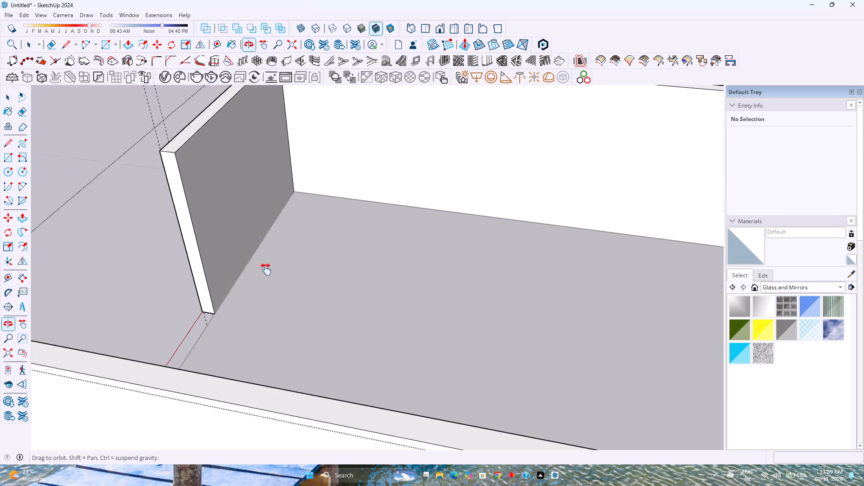
pyautogui.keyDown('shift'); pyautogui.moveTo(266, 270); pyautogui.dragTo(267, 299, button='middle'); pyautogui.keyUp('shift')
pyautogui.scroll(3, 211, 332)
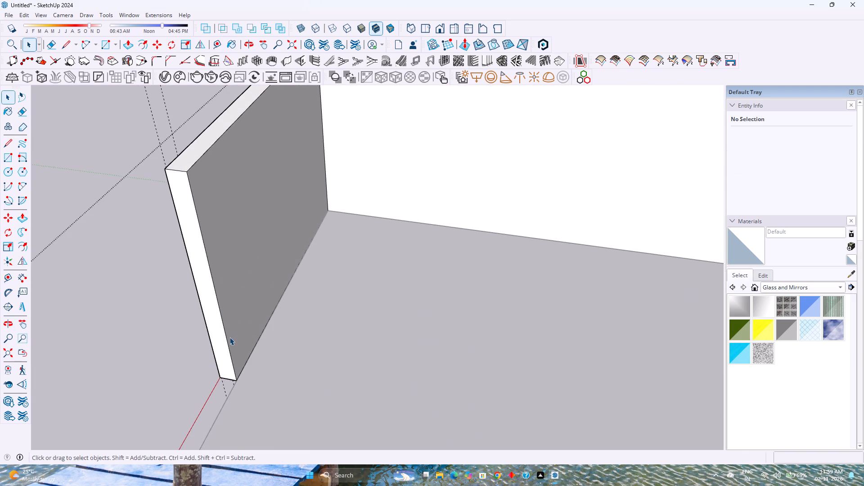
pyautogui.click(228, 342)
pyautogui.press('m')
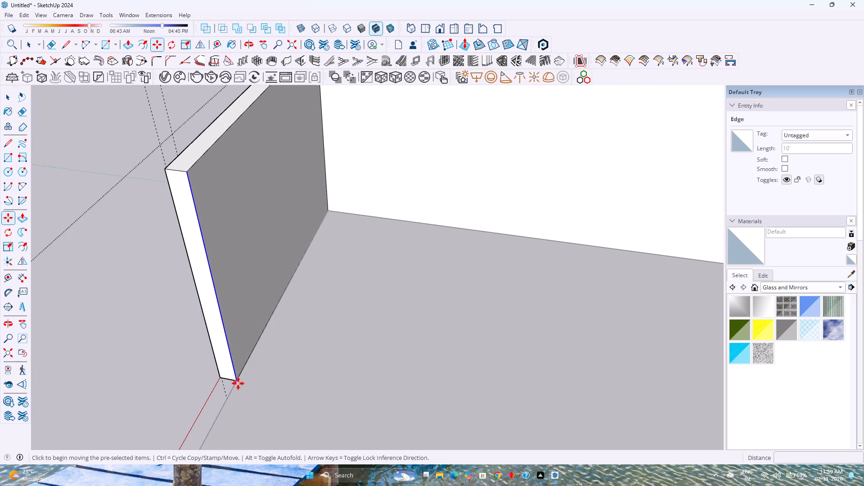
pyautogui.click(236, 380)
pyautogui.click(243, 362)
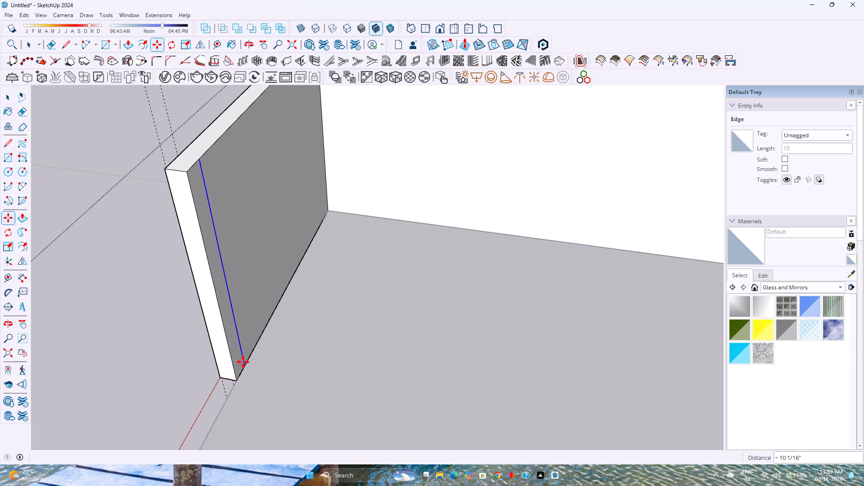
pyautogui.press('9')
pyautogui.press('Return')
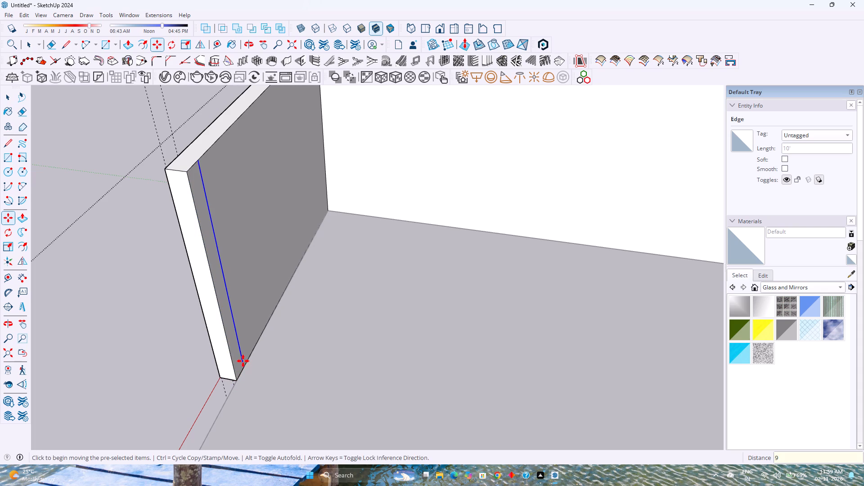
# Push/Pull the 9" strip on the wall's inside face 12' into the building as a partition.
pyautogui.press('p')
pyautogui.click(234, 347)
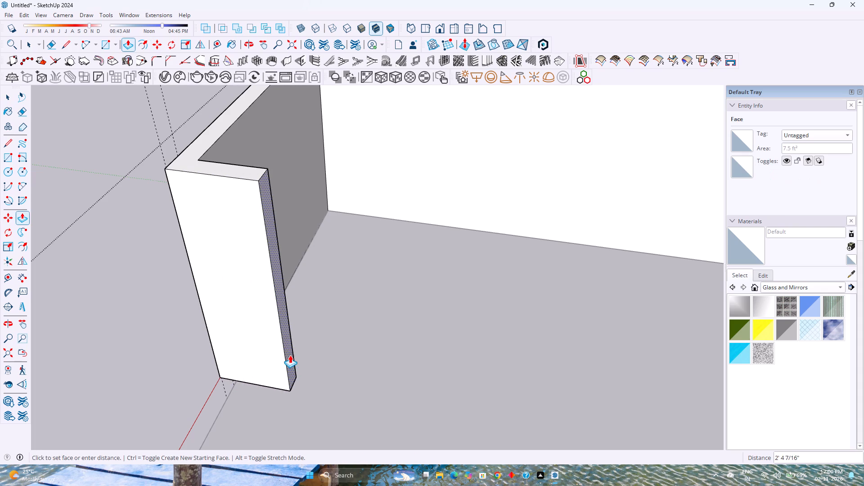
pyautogui.scroll(-10, 290, 355)
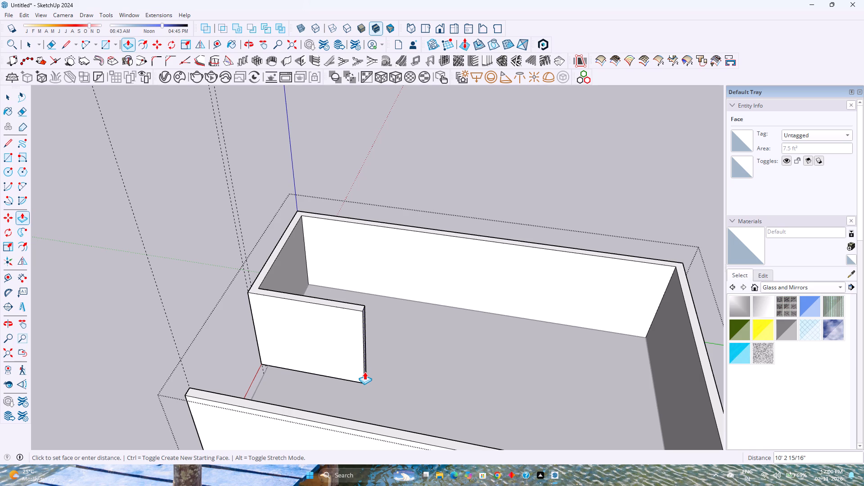
pyautogui.write("12'")
pyautogui.press('Return')
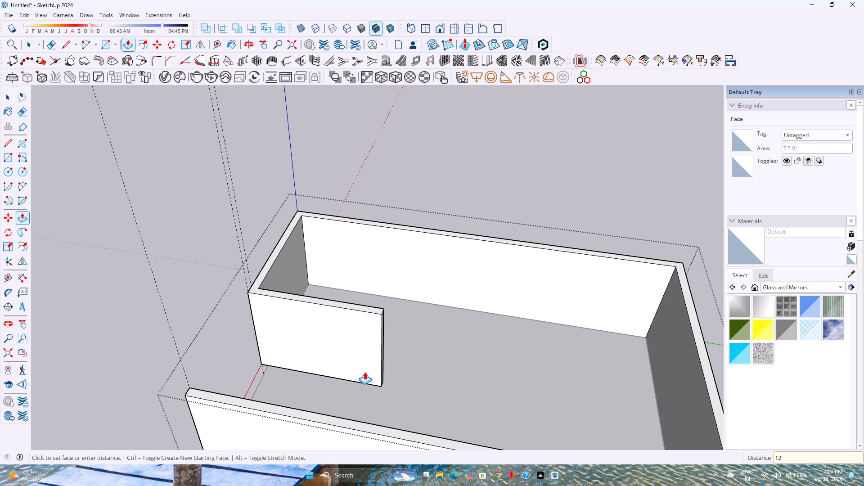
# Copy the vertical edge at the partition's free end 9" back along its opening-side face.
pyautogui.press('space')
pyautogui.scroll(5, 371, 375)
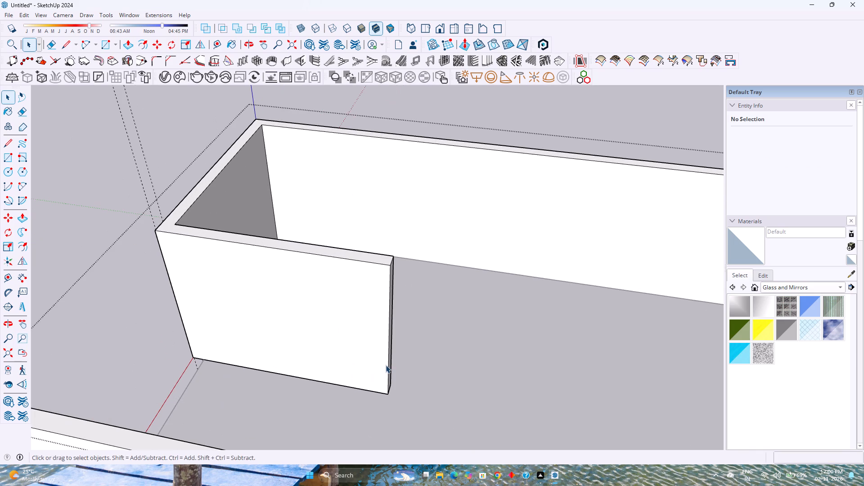
pyautogui.click(387, 363)
pyautogui.press('m')
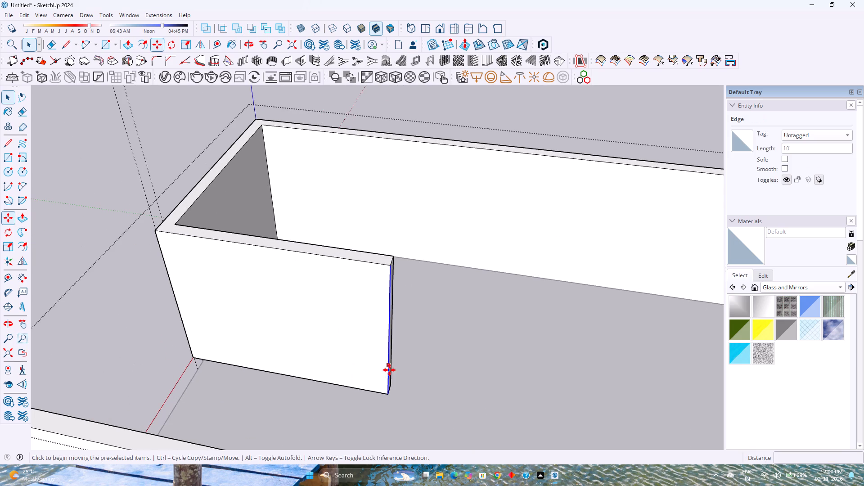
pyautogui.click(391, 395)
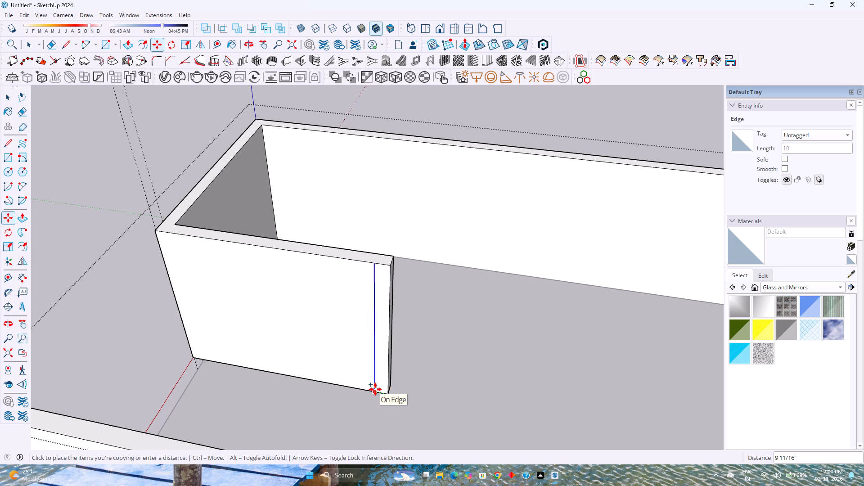
pyautogui.press('Right')
pyautogui.press('Left')
pyautogui.press('9')
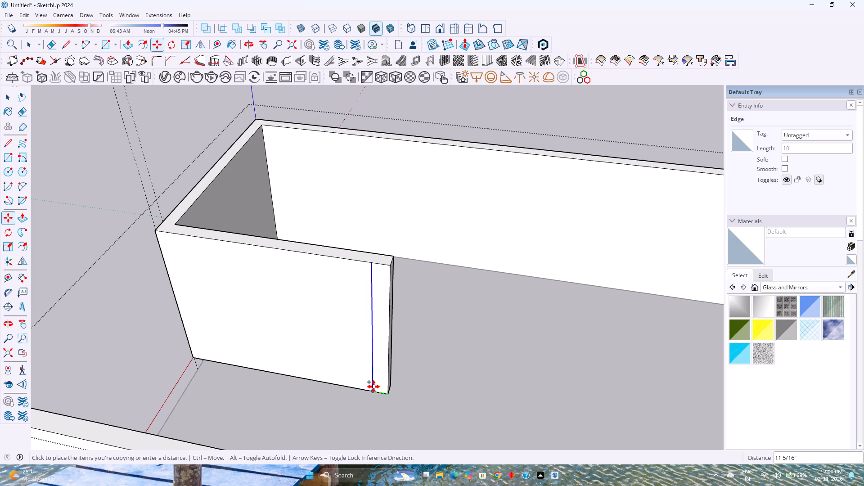
pyautogui.press('Return')
# Push/Pull the 9" strip at the partition's end about 11' 5" across to the 40' side wall, enclosing the recessed corner.
pyautogui.press('p')
pyautogui.click(382, 368)
pyautogui.scroll(-9, 382, 368)
pyautogui.moveTo(381, 366); pyautogui.dragTo(185, 389, button='middle')
pyautogui.middleClick(185, 389)
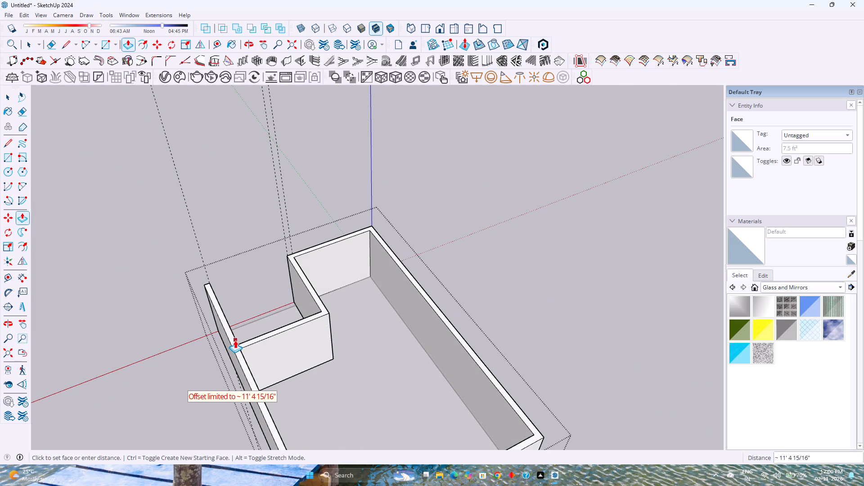
pyautogui.click(235, 340)
# Erase the seam edge on top of the walls where the new partition meets the 40' side wall.
pyautogui.scroll(8, 265, 346)
pyautogui.moveTo(231, 344); pyautogui.dragTo(111, 330, button='middle')
pyautogui.middleClick(111, 330)
pyautogui.scroll(2, 132, 275)
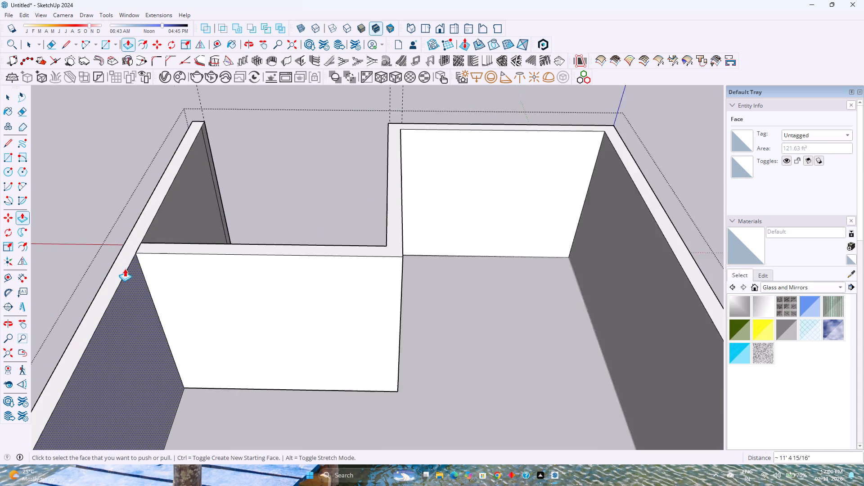
pyautogui.scroll(16, 125, 269)
pyautogui.press('e')
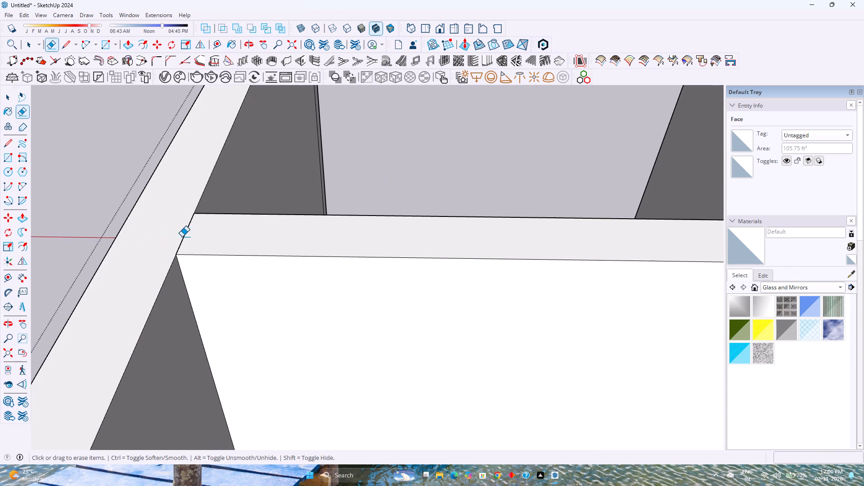
pyautogui.click(184, 233)
pyautogui.scroll(-14, 184, 233)
pyautogui.moveTo(115, 257); pyautogui.dragTo(429, 319, button='middle')
pyautogui.scroll(-4, 458, 300)
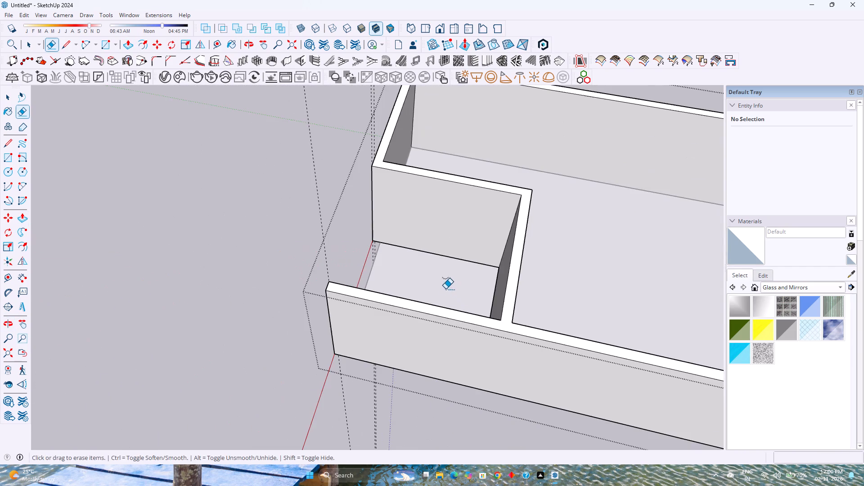
# Examine the recessed open corner and its partitions from above, from the interior side and from the front.
pyautogui.keyDown('shift'); pyautogui.moveTo(444, 289); pyautogui.dragTo(240, 333, button='middle'); pyautogui.keyUp('shift')
pyautogui.moveTo(221, 333); pyautogui.dragTo(586, 291, button='middle')
pyautogui.middleClick(588, 290)
pyautogui.scroll(-4, 574, 258)
pyautogui.keyDown('shift'); pyautogui.moveTo(492, 403); pyautogui.dragTo(456, 316, button='middle'); pyautogui.keyUp('shift')
pyautogui.moveTo(417, 321); pyautogui.dragTo(476, 256, button='middle')
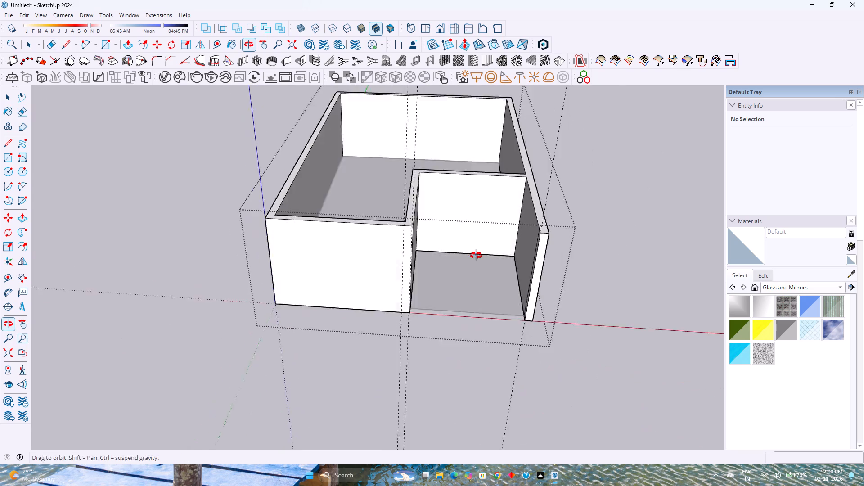
pyautogui.moveTo(476, 256); pyautogui.dragTo(492, 241, button='middle')
pyautogui.scroll(1, 496, 238)
pyautogui.keyDown('shift'); pyautogui.moveTo(490, 252); pyautogui.dragTo(474, 341, button='middle'); pyautogui.keyUp('shift')
pyautogui.keyDown('shift'); pyautogui.moveTo(470, 343); pyautogui.dragTo(465, 346, button='middle'); pyautogui.keyUp('shift')
pyautogui.moveTo(217, 357); pyautogui.dragTo(199, 288, button='middle')
pyautogui.middleClick(200, 286)
pyautogui.scroll(2, 332, 284)
pyautogui.moveTo(483, 358); pyautogui.dragTo(472, 328, button='middle')
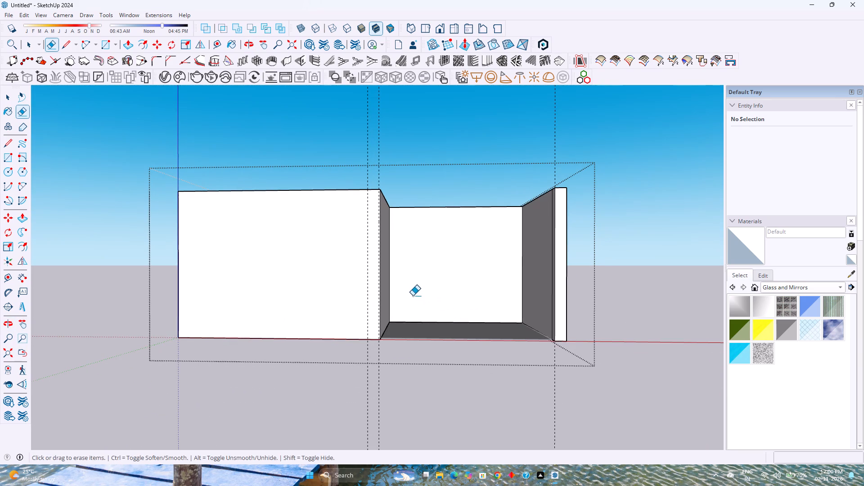
# Shift the 12' long partition 1' into the enclosed room, using Push/Pull by 1' on its room-side face and on its opening-side face.
pyautogui.moveTo(413, 296); pyautogui.dragTo(656, 436, button='middle')
pyautogui.middleClick(656, 436)
pyautogui.press('p')
pyautogui.click(478, 288)
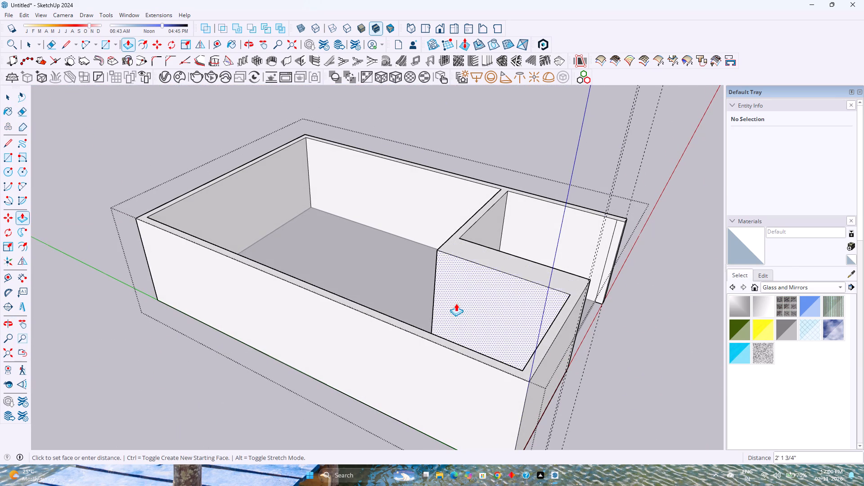
pyautogui.write("1'")
pyautogui.press('Return')
pyautogui.moveTo(472, 298); pyautogui.dragTo(205, 342, button='middle')
pyautogui.click(352, 364)
pyautogui.write("1'")
pyautogui.press('Return')
# Delete all construction guides from the model.
pyautogui.moveTo(344, 364); pyautogui.dragTo(347, 319, button='middle')
pyautogui.scroll(-4, 354, 314)
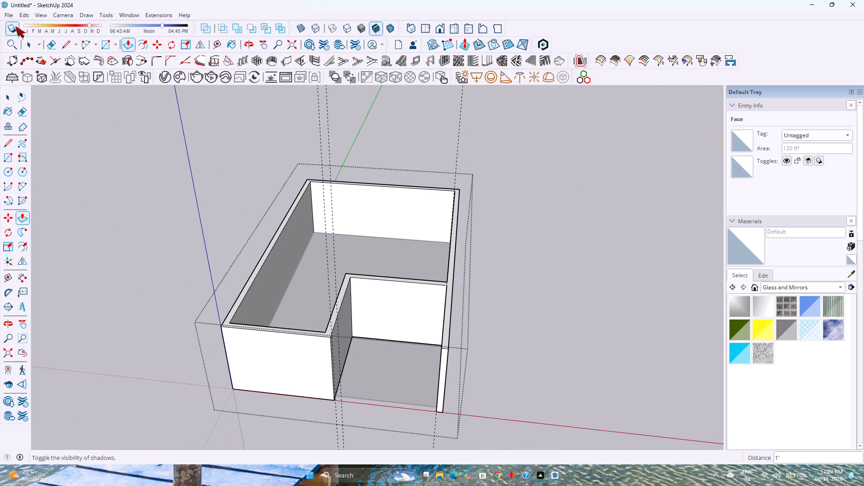
pyautogui.click(29, 14)
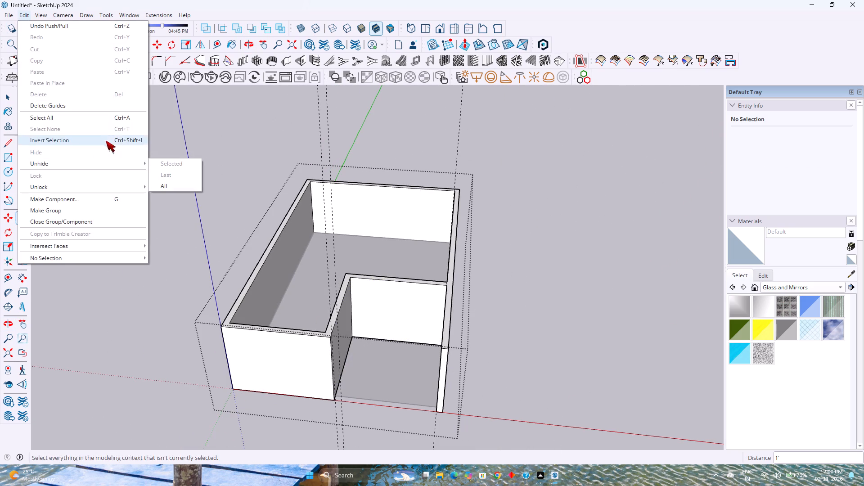
pyautogui.click(95, 102)
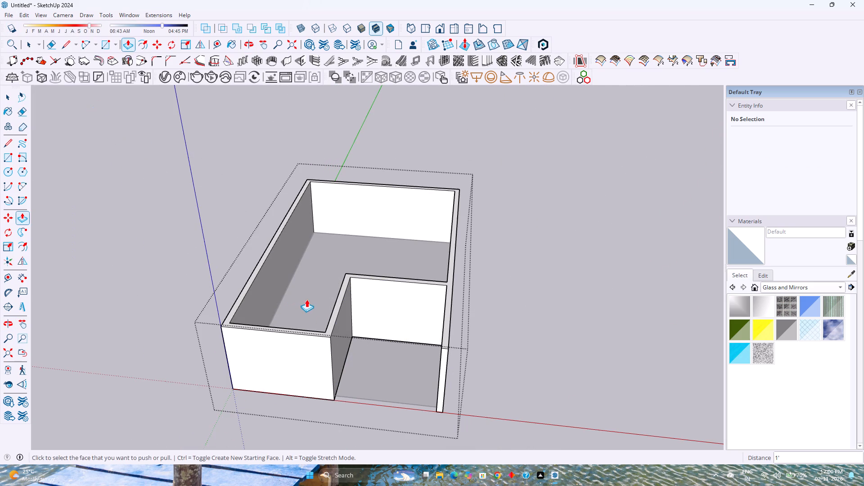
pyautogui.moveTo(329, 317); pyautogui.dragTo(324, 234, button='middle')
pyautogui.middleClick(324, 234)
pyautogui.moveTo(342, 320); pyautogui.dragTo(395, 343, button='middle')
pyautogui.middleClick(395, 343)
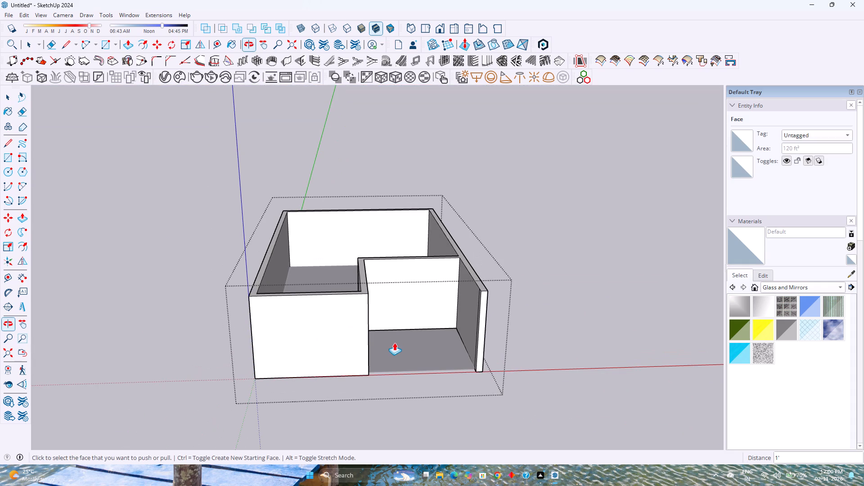
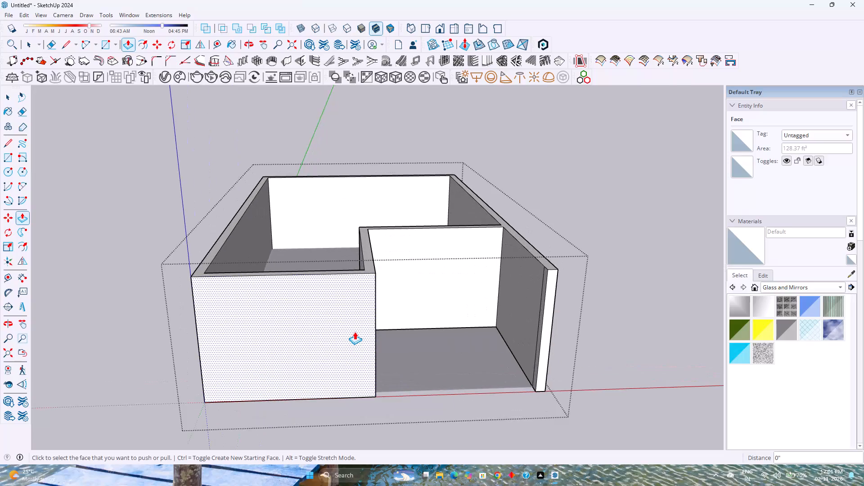
# Place a vertical guide on the front wall face 1' in from the corner edge beside the open recess.
pyautogui.scroll(3, 355, 332)
pyautogui.press('space')
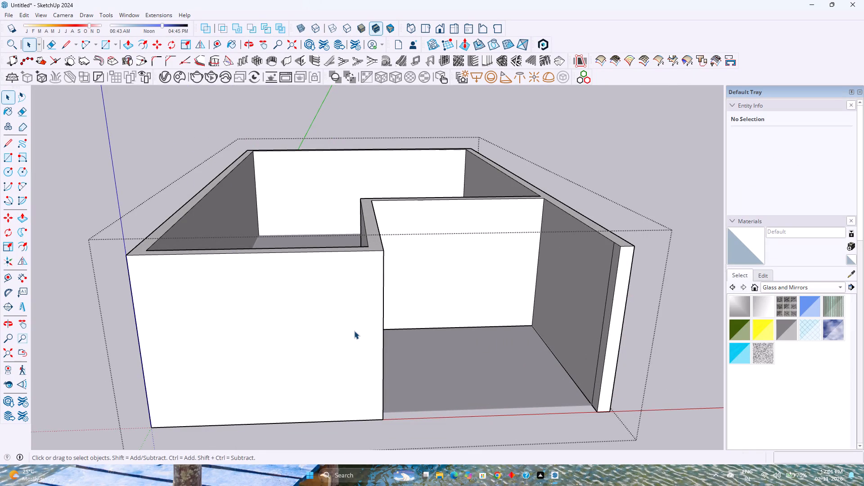
pyautogui.moveTo(366, 261); pyautogui.dragTo(295, 270, button='middle')
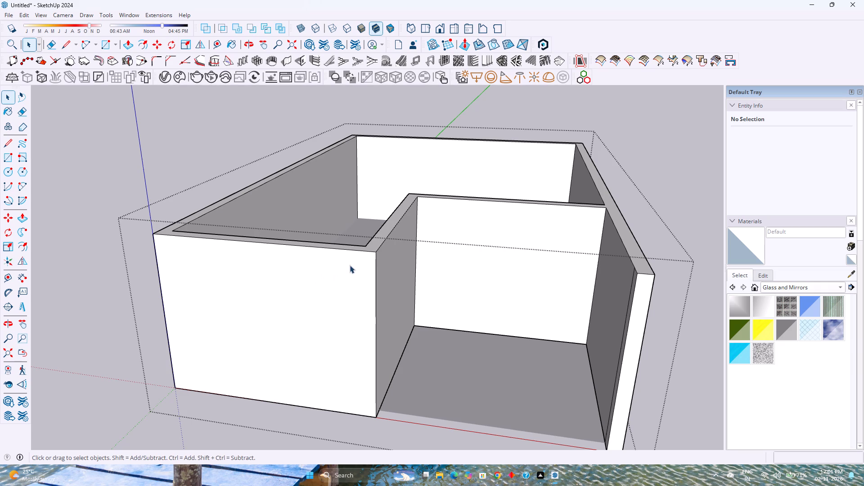
pyautogui.moveTo(336, 334); pyautogui.dragTo(344, 306, button='middle')
pyautogui.scroll(-4, 344, 306)
pyautogui.moveTo(337, 349); pyautogui.dragTo(337, 310, button='middle')
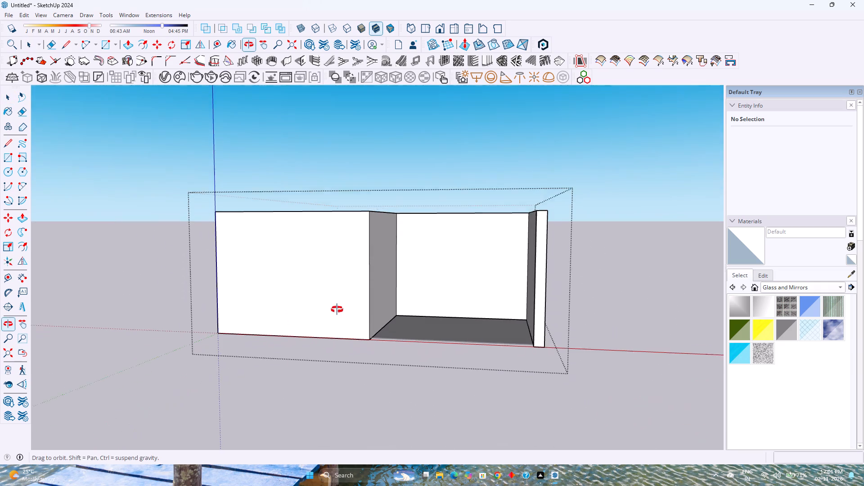
pyautogui.moveTo(337, 310); pyautogui.dragTo(337, 309, button='middle')
pyautogui.middleClick(337, 309)
pyautogui.scroll(-3, 333, 312)
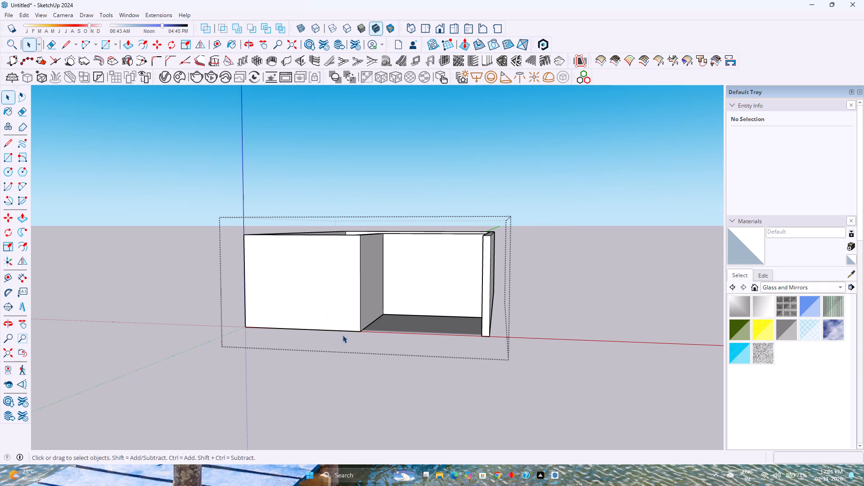
pyautogui.click(339, 299)
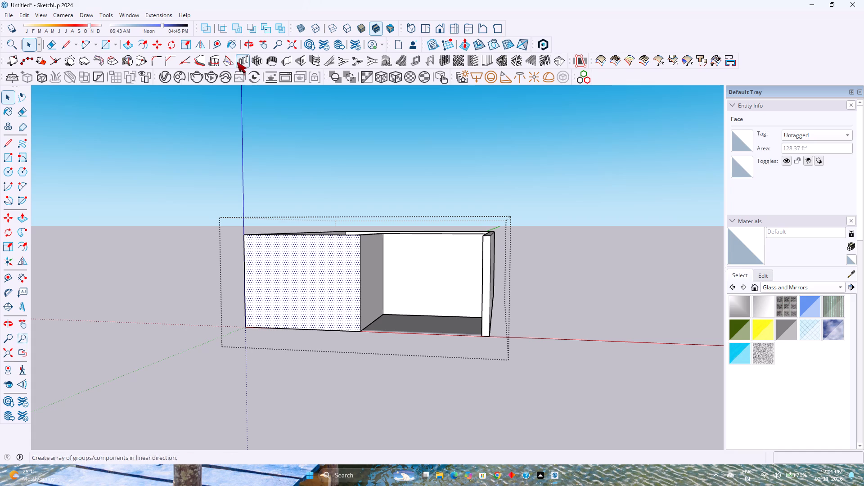
pyautogui.click(221, 45)
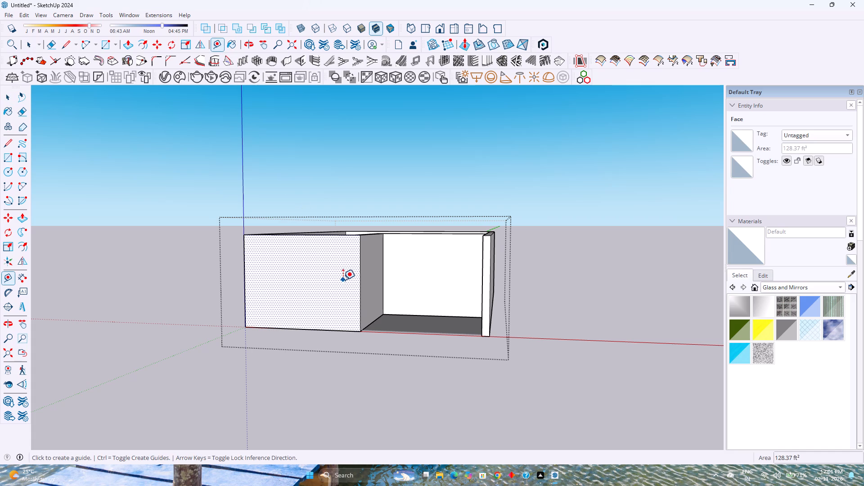
pyautogui.click(359, 275)
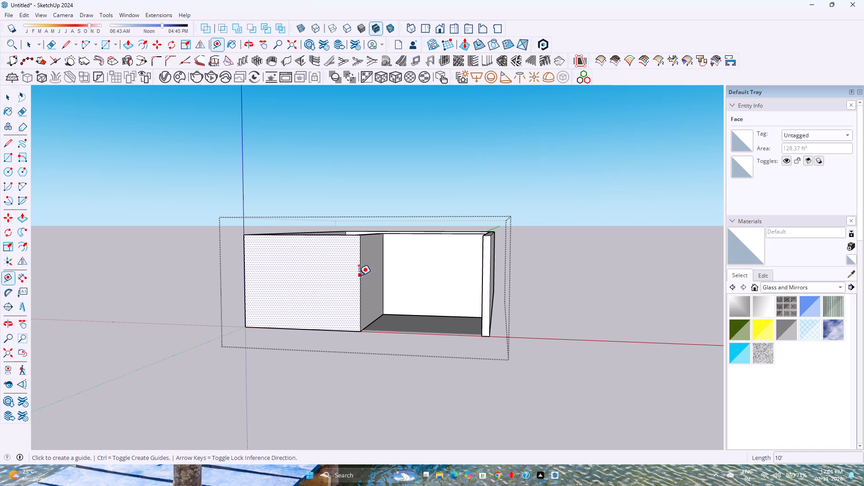
pyautogui.write("1'")
pyautogui.press('Return')
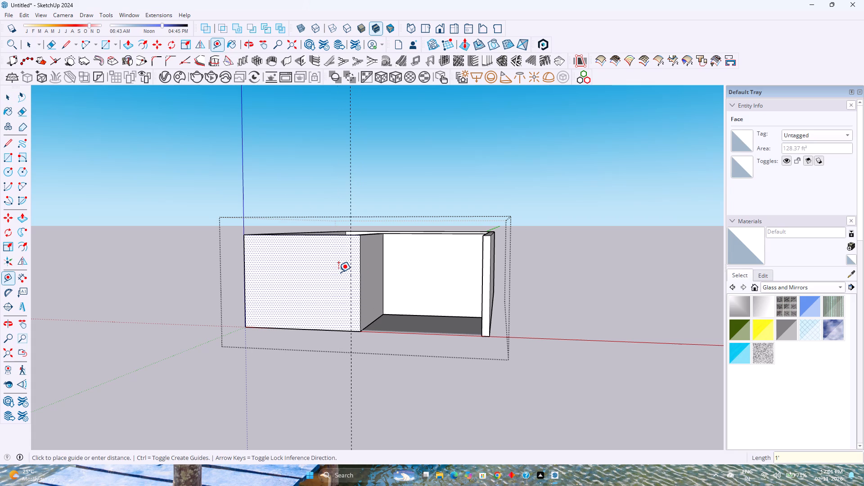
# Place horizontal guides on the front wall 3" above its bottom edge and 7' above that 3" guide.
pyautogui.scroll(4, 332, 288)
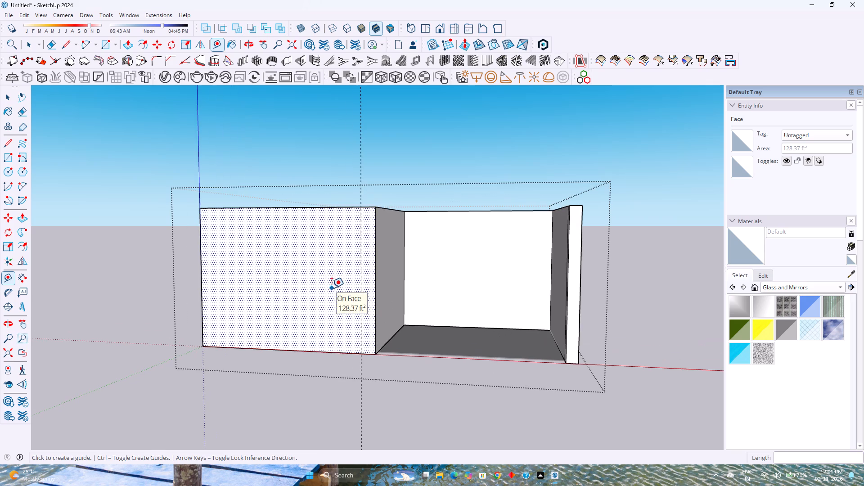
pyautogui.click(337, 351)
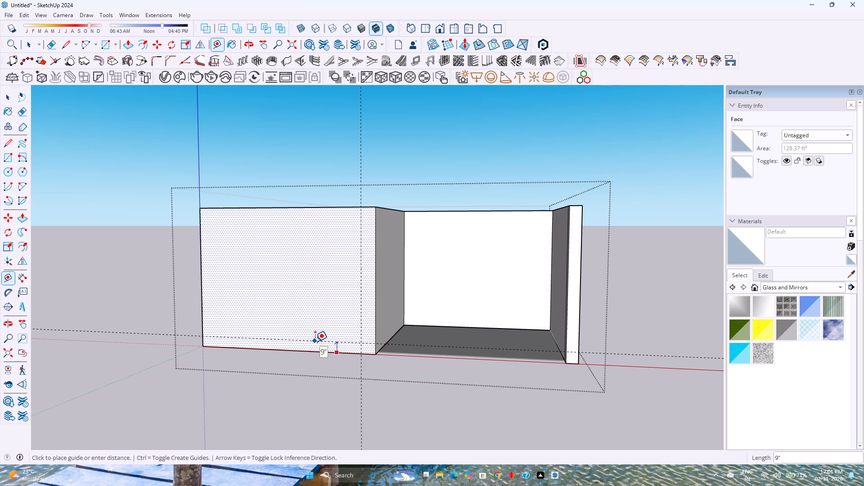
pyautogui.press('3')
pyautogui.press('Return')
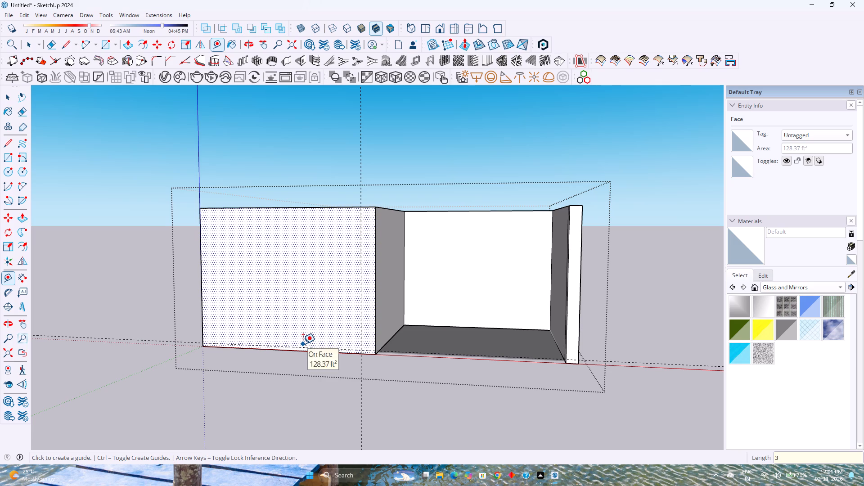
pyautogui.click(303, 346)
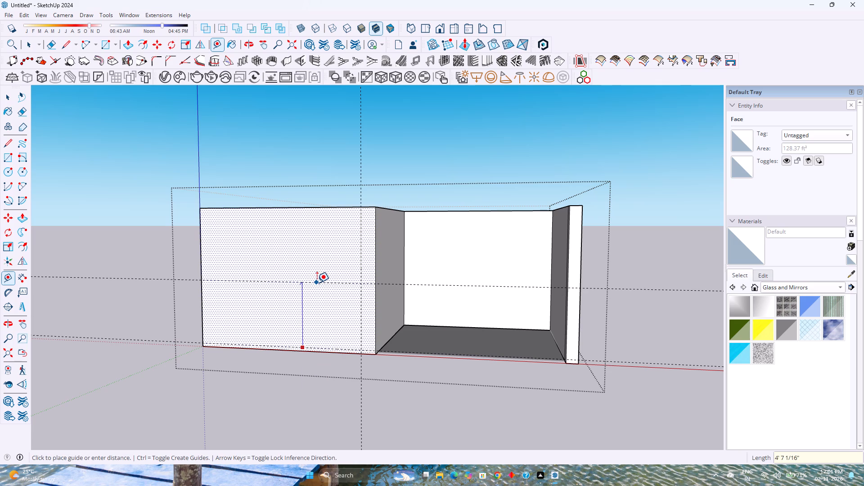
pyautogui.write("7'")
pyautogui.press('Return')
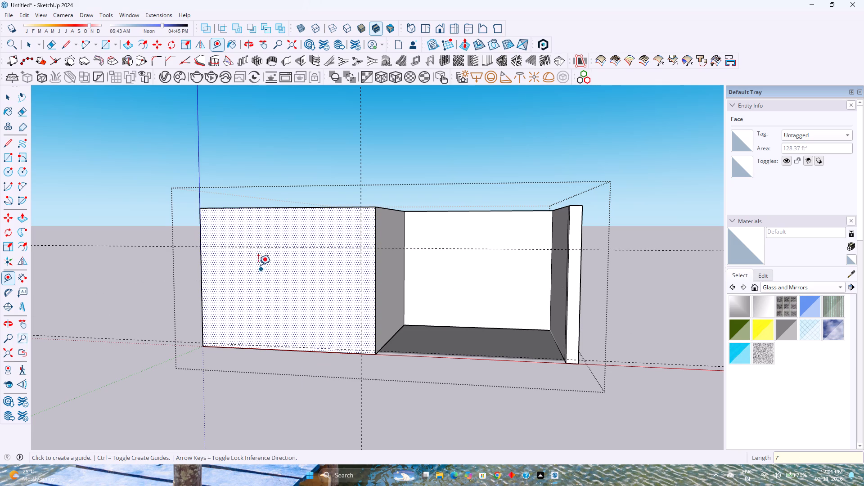
# Place window guides on the front wall: a vertical one 1'6" from its outer edge and a horizontal one 2'6" above its bottom edge.
pyautogui.click(204, 270)
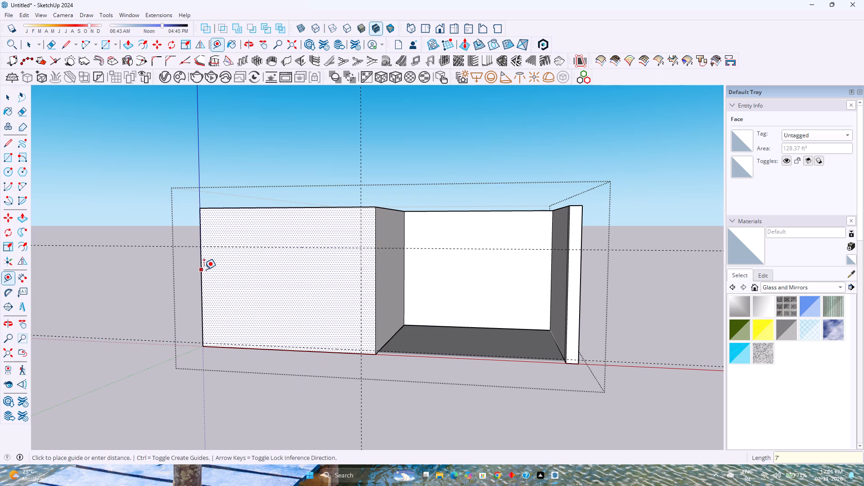
pyautogui.write('1\'6"')
pyautogui.press('Return')
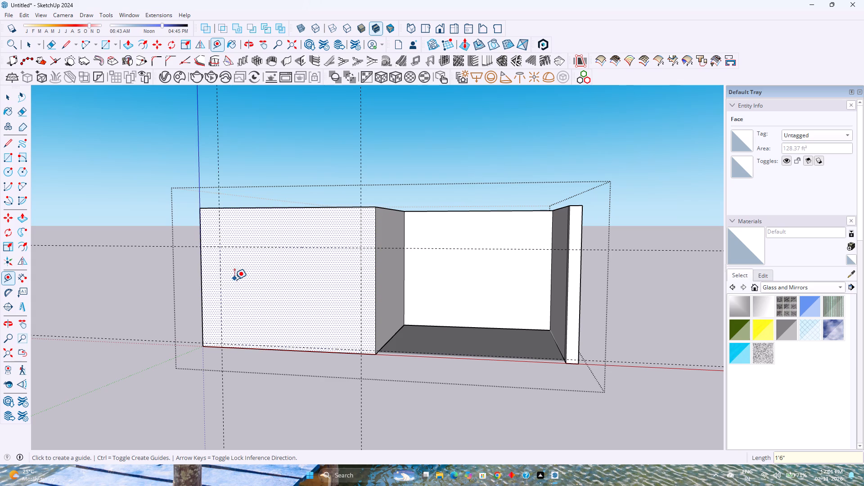
pyautogui.scroll(4, 243, 351)
pyautogui.click(243, 348)
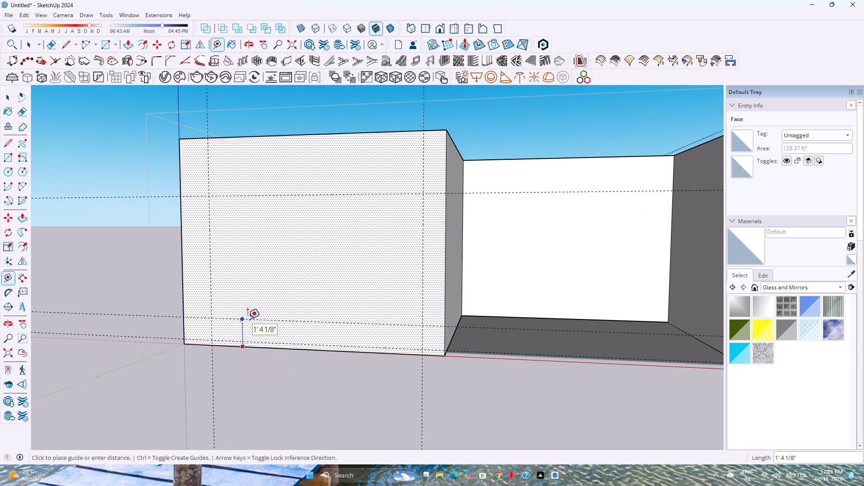
pyautogui.write("2'6'")
pyautogui.press('Return')
pyautogui.press('\\')
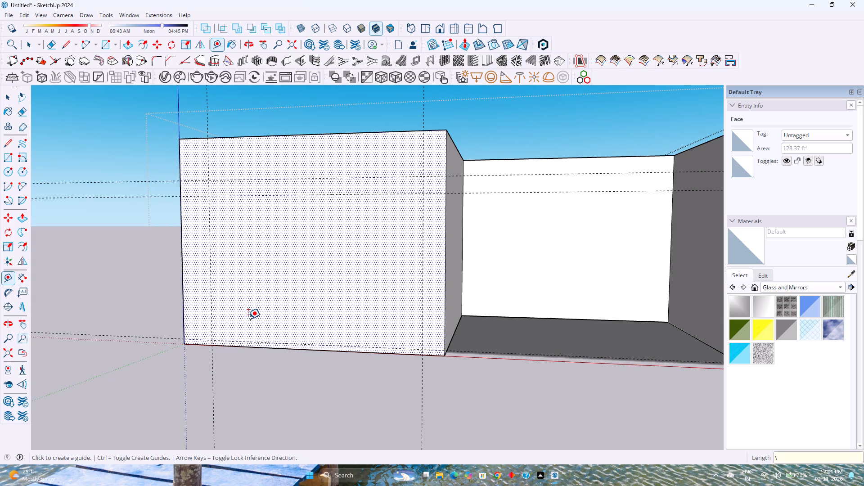
pyautogui.write('2\'6"')
pyautogui.press('Return')
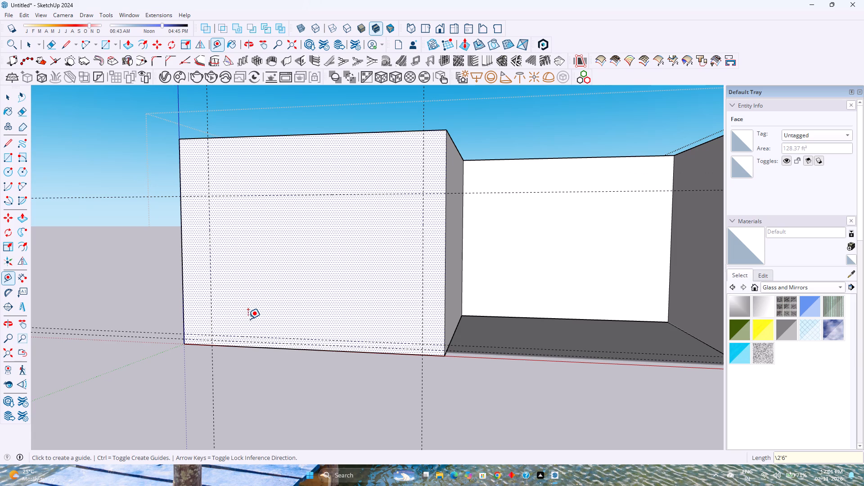
pyautogui.write("2'6")
pyautogui.hotkey('shift', '"')
pyautogui.press('Return')
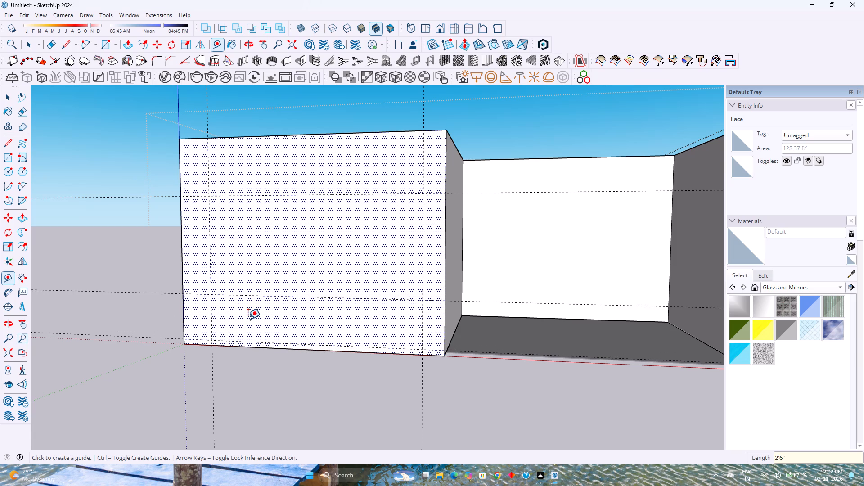
# Add vertical guides for the door and window widths, 3' inward from the 1' guide and 6' inward from the 1'6" guide.
pyautogui.click(422, 220)
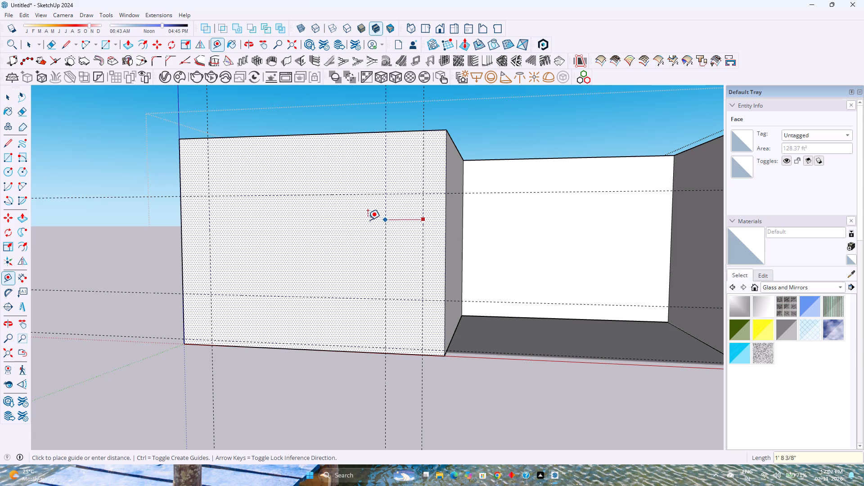
pyautogui.write('3\'6"')
pyautogui.press('Return')
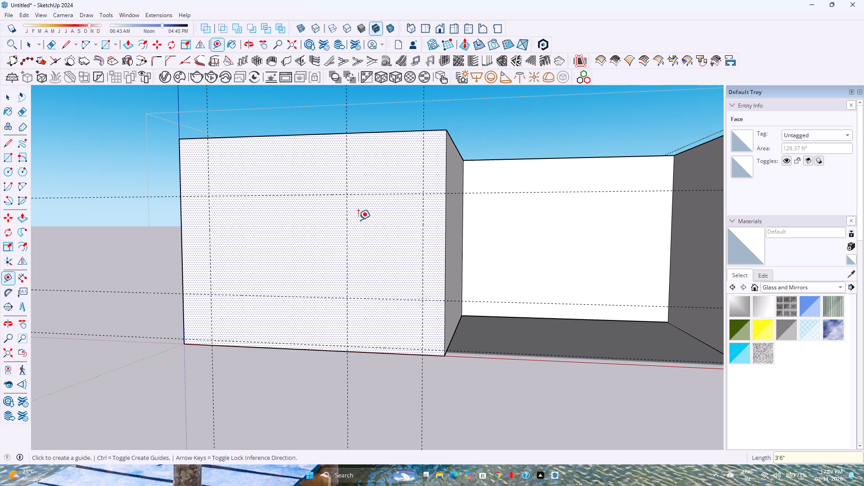
pyautogui.write("3'")
pyautogui.press('Return')
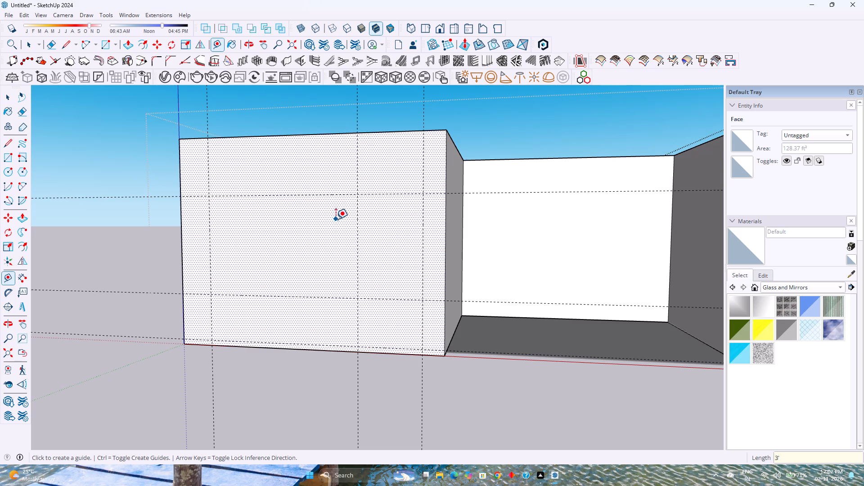
pyautogui.click(211, 229)
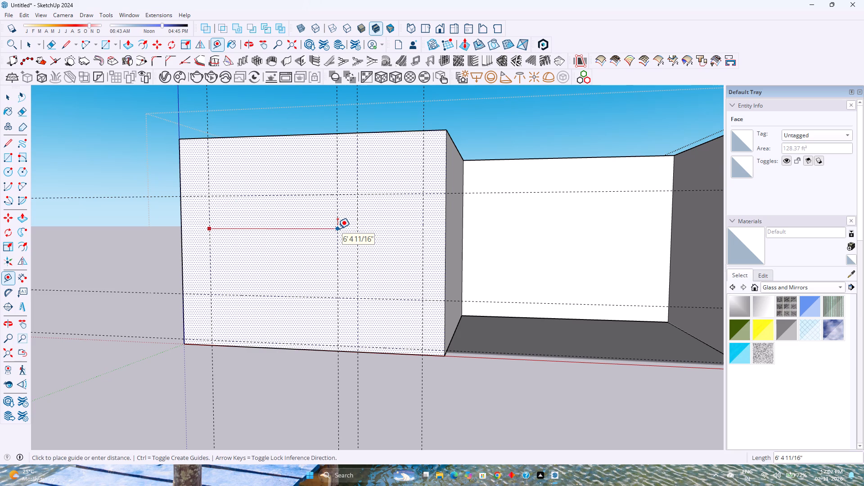
pyautogui.write("6'")
pyautogui.press('Return')
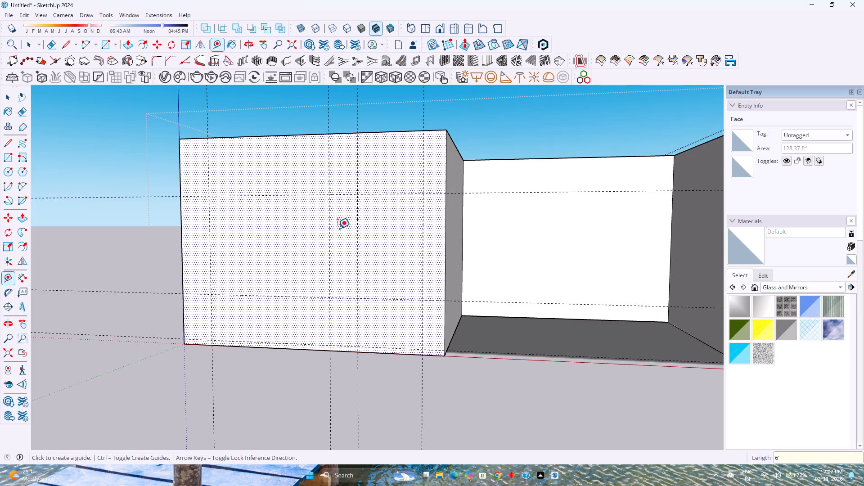
# Replace the 3' door-width guide with a vertical guide offset 3" from it toward the window.
pyautogui.click(360, 272)
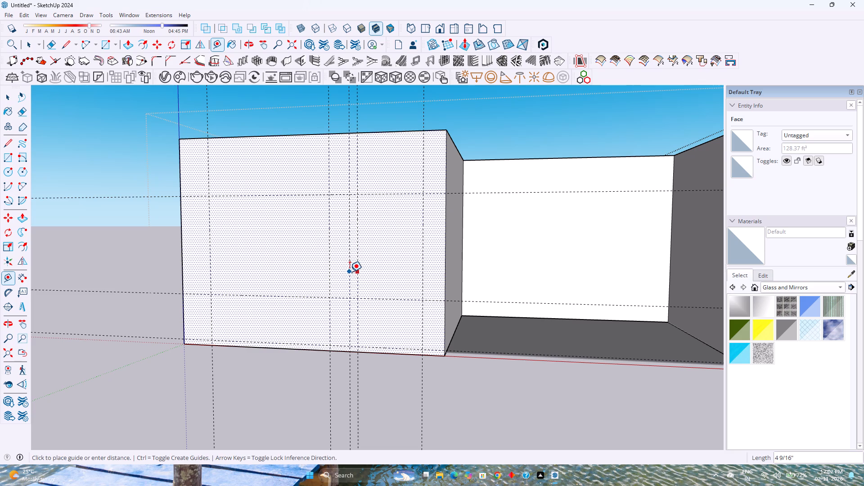
pyautogui.press('3')
pyautogui.press('Return')
pyautogui.press('space')
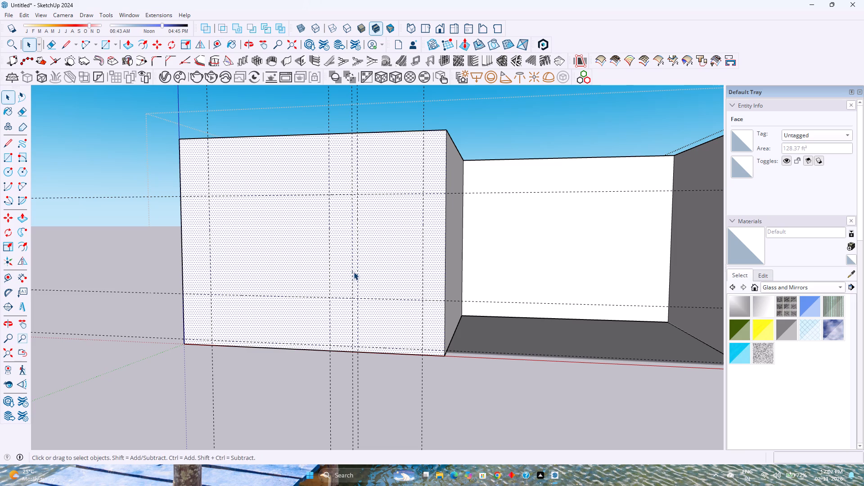
pyautogui.click(358, 269)
pyautogui.press('Delete')
pyautogui.click(360, 269)
# Draw a 6' by 4'9" window rectangle and a 3'3" by 7' door rectangle on the front wall between the guides.
pyautogui.click(105, 50)
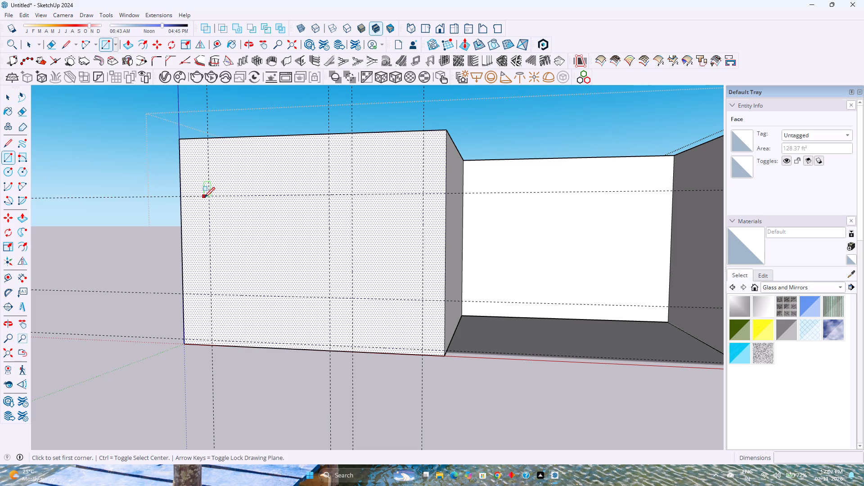
pyautogui.click(209, 198)
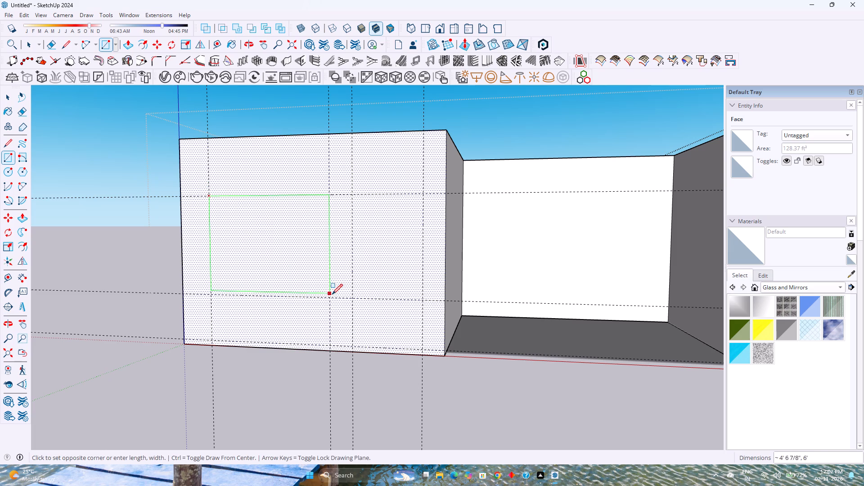
pyautogui.click(332, 298)
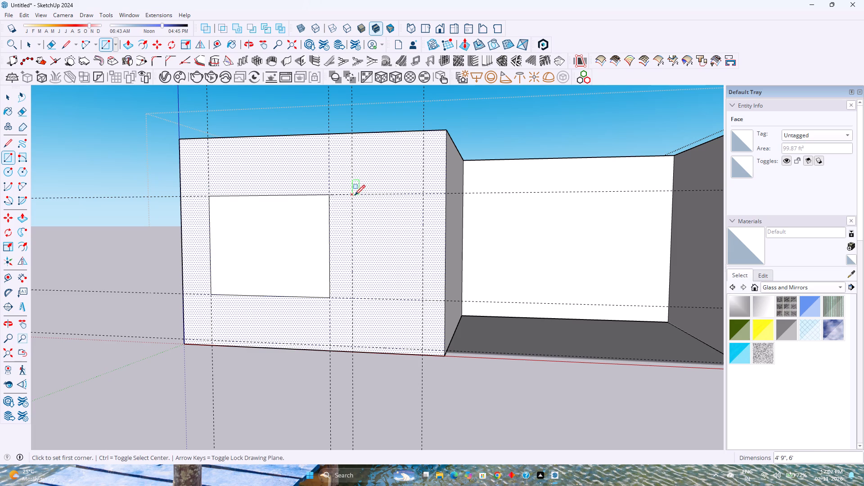
pyautogui.click(355, 195)
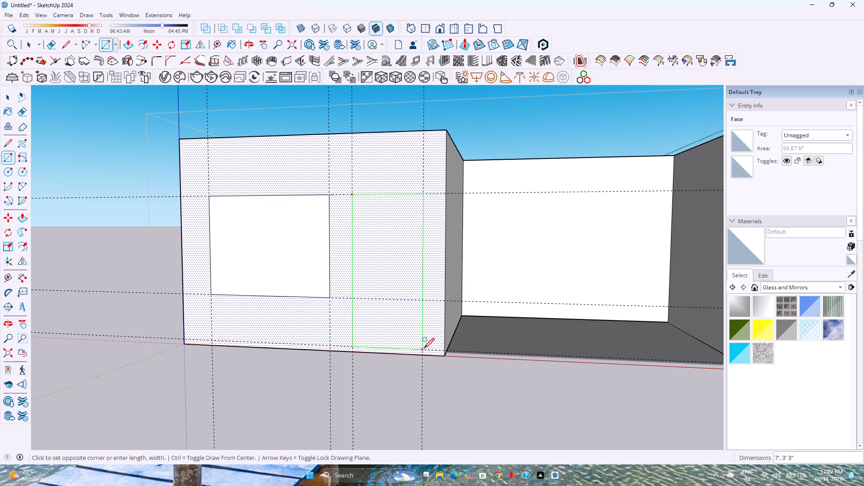
pyautogui.click(424, 348)
# Push the door and window rectangles 9" through the front wall to cut both openings.
pyautogui.moveTo(367, 279); pyautogui.dragTo(325, 345, button='middle')
pyautogui.middleClick(325, 345)
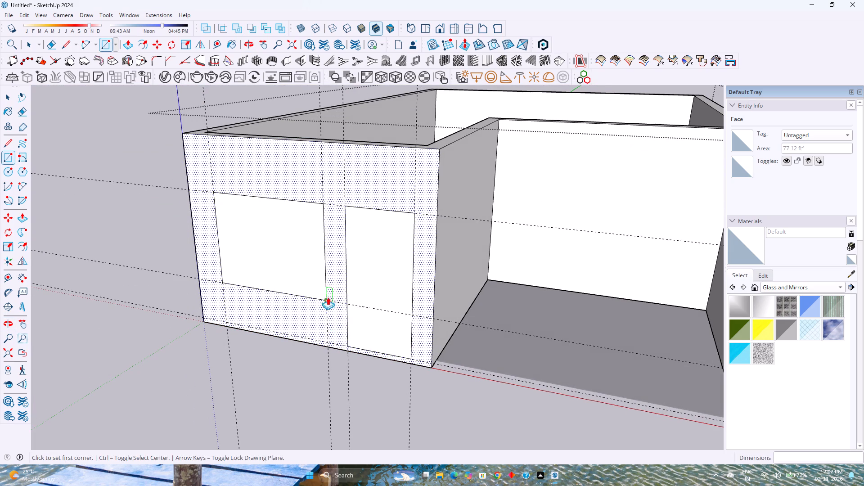
pyautogui.press('p')
pyautogui.press('Escape')
pyautogui.click(354, 276)
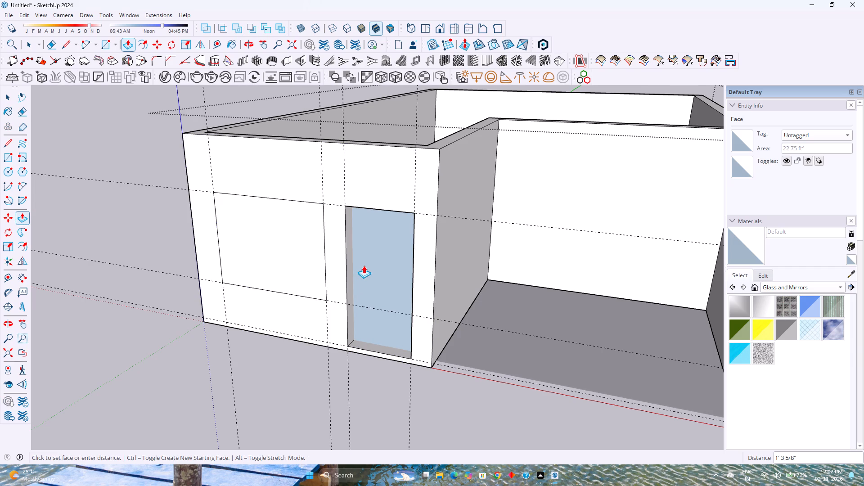
pyautogui.press('9')
pyautogui.press('Return')
pyautogui.doubleClick(285, 262)
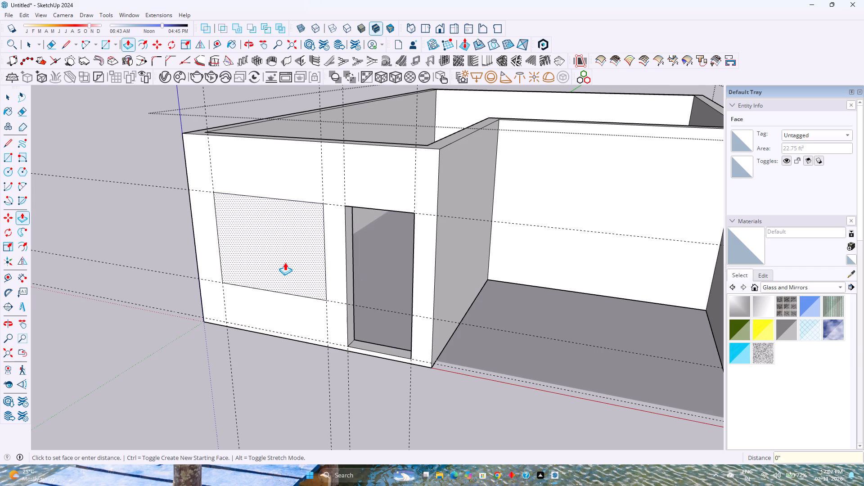
# Delete all construction guides used for the front-wall openings.
pyautogui.click(22, 16)
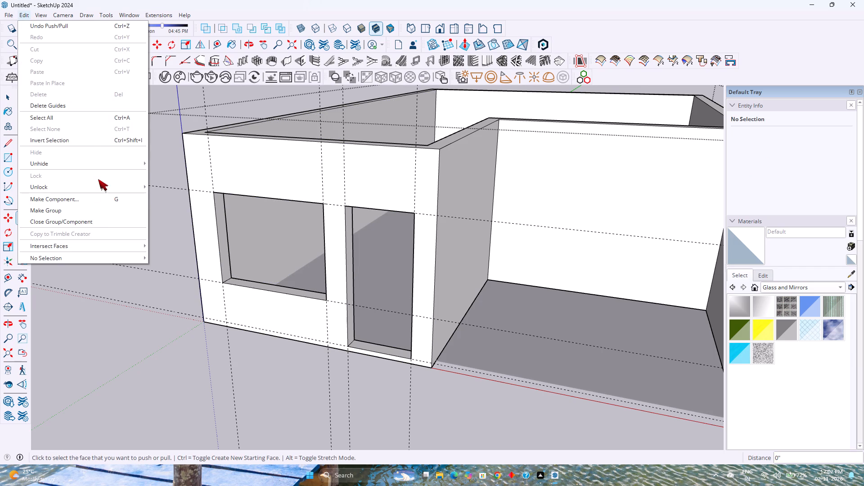
pyautogui.click(80, 107)
# Place a horizontal guide on the recessed wall 2'6" above its bottom edge.
pyautogui.scroll(-4, 288, 256)
pyautogui.keyDown('shift'); pyautogui.moveTo(330, 256); pyautogui.dragTo(283, 313, button='middle'); pyautogui.keyUp('shift')
pyautogui.moveTo(282, 313); pyautogui.dragTo(307, 300, button='middle')
pyautogui.scroll(-4, 309, 297)
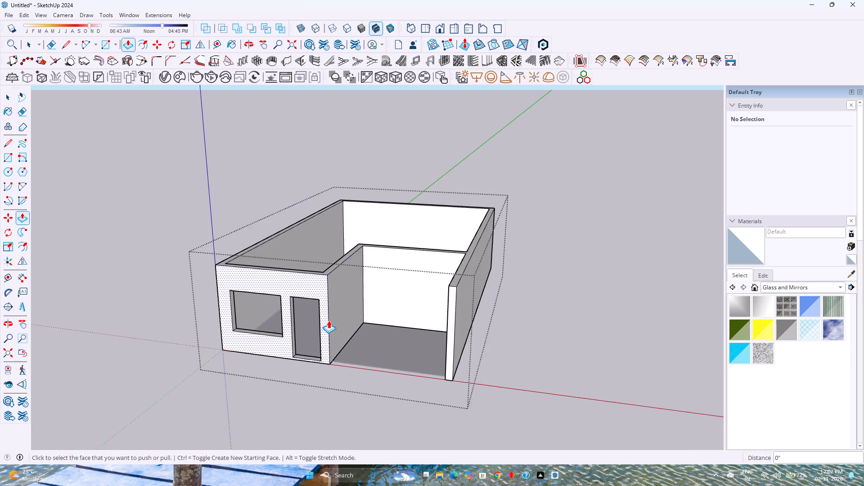
pyautogui.moveTo(329, 320); pyautogui.dragTo(421, 284, button='middle')
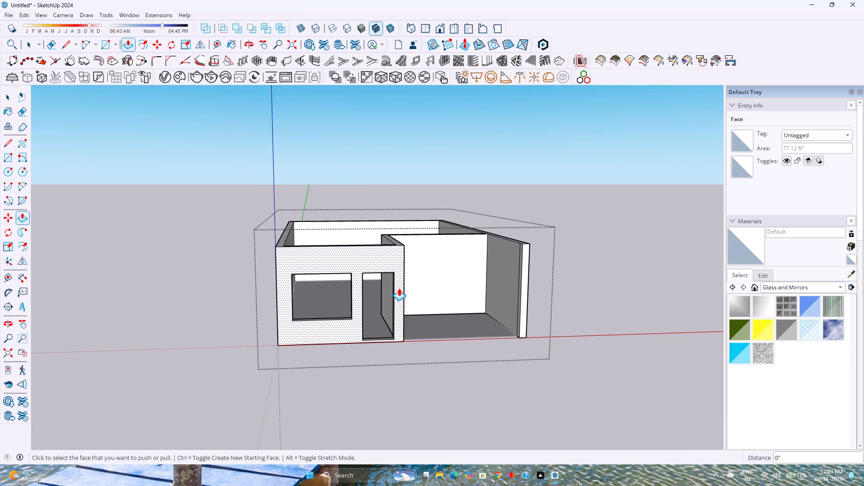
pyautogui.scroll(6, 446, 270)
pyautogui.moveTo(446, 272); pyautogui.dragTo(426, 276, button='middle')
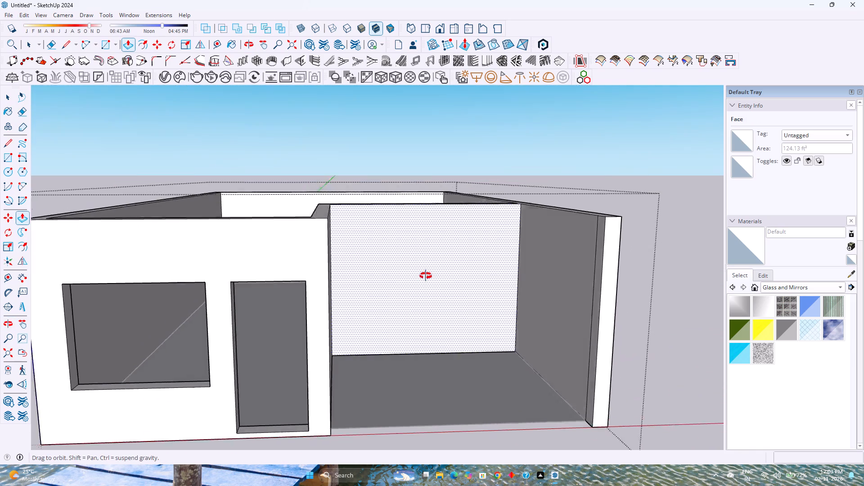
pyautogui.moveTo(426, 276); pyautogui.dragTo(407, 276, button='middle')
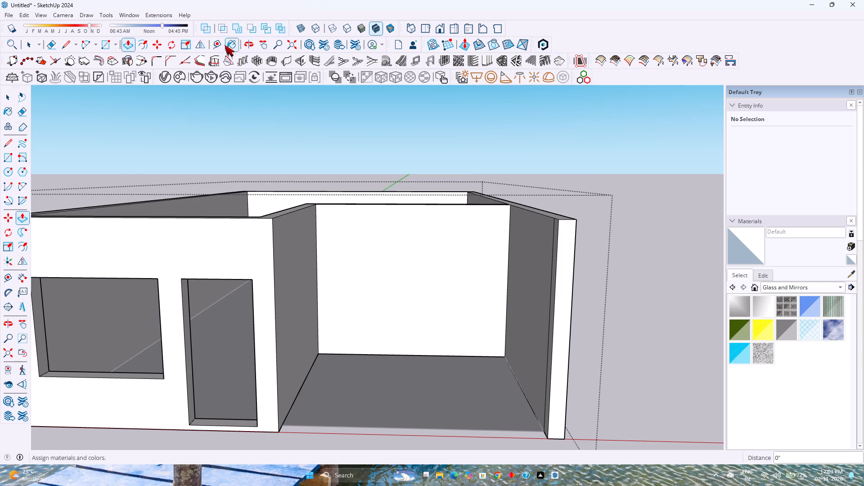
pyautogui.click(217, 42)
pyautogui.click(424, 355)
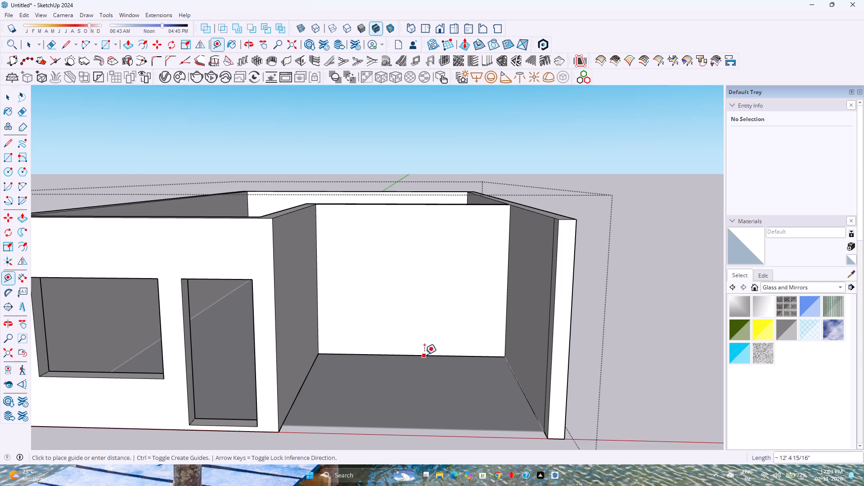
pyautogui.write("2'")
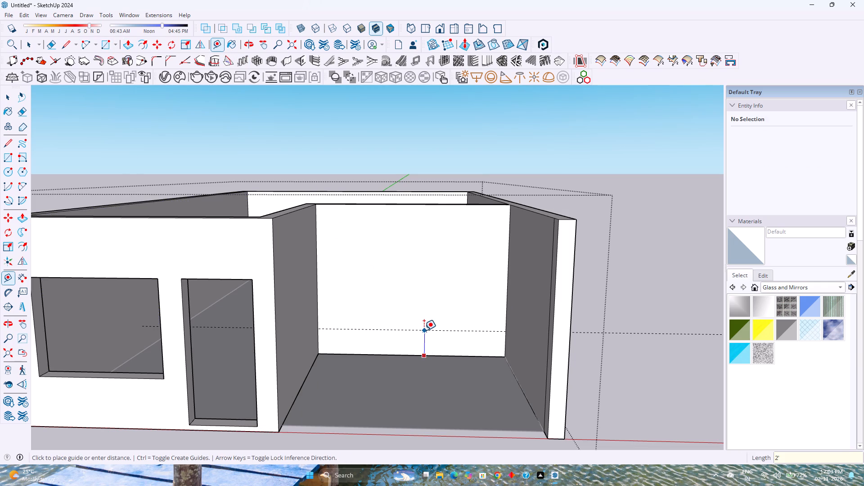
pyautogui.write("6'")
pyautogui.press('Return')
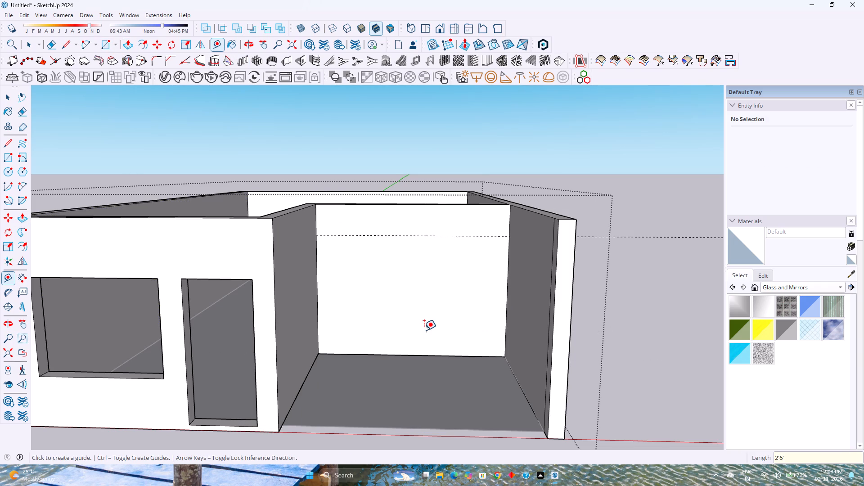
pyautogui.write('2\'6"')
pyautogui.press('Return')
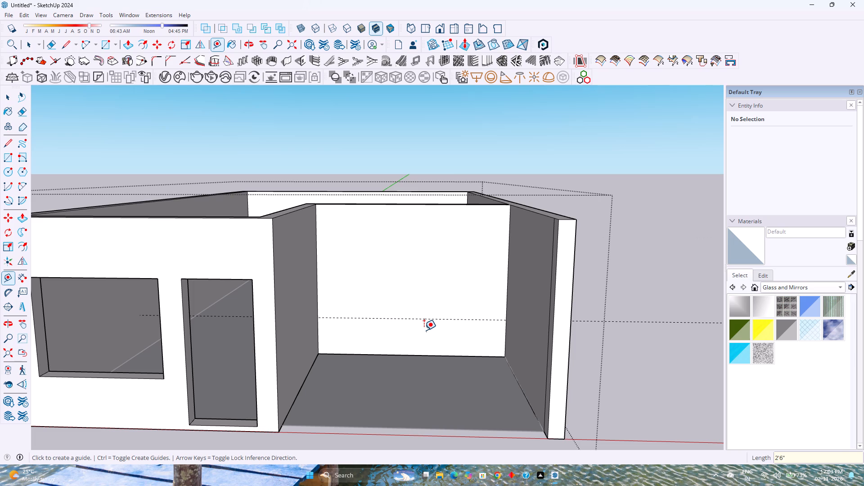
# Add recessed-wall guides: vertical ones 1'6" from the outer side-wall corner and 6' further inward, and a horizontal one 7' above the bottom edge.
pyautogui.click(508, 277)
pyautogui.write('1\'6"')
pyautogui.press('Return')
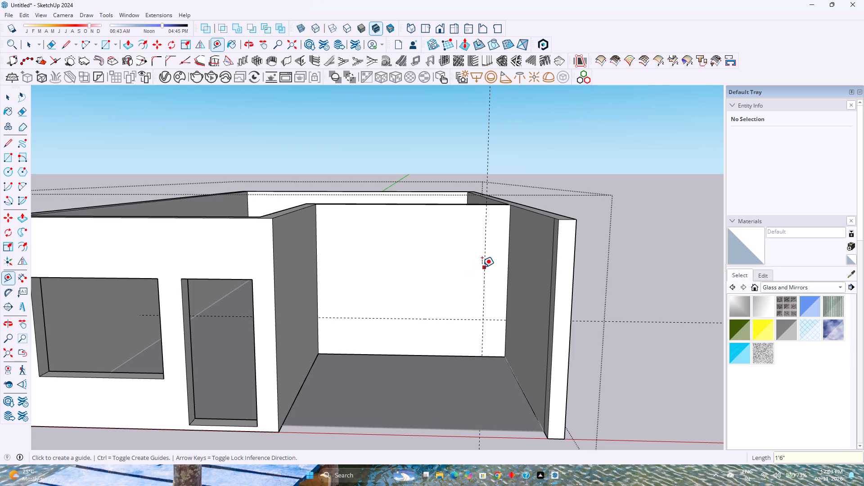
pyautogui.click(485, 261)
pyautogui.write("6'")
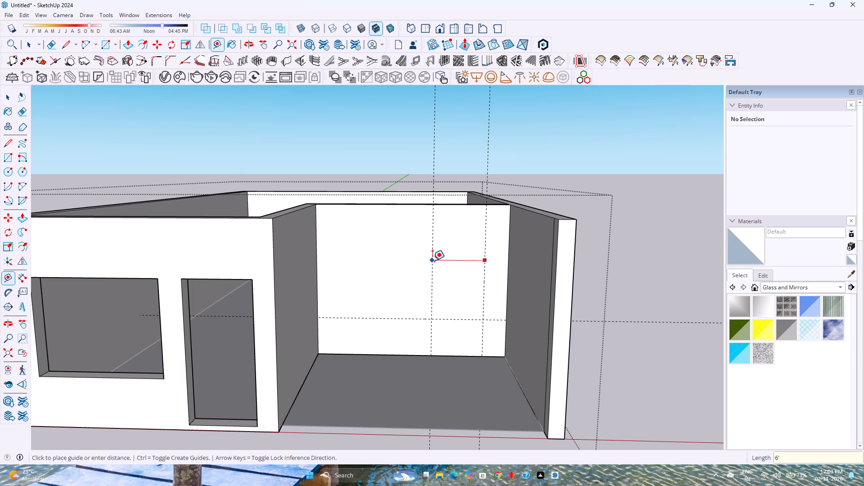
pyautogui.press('Return')
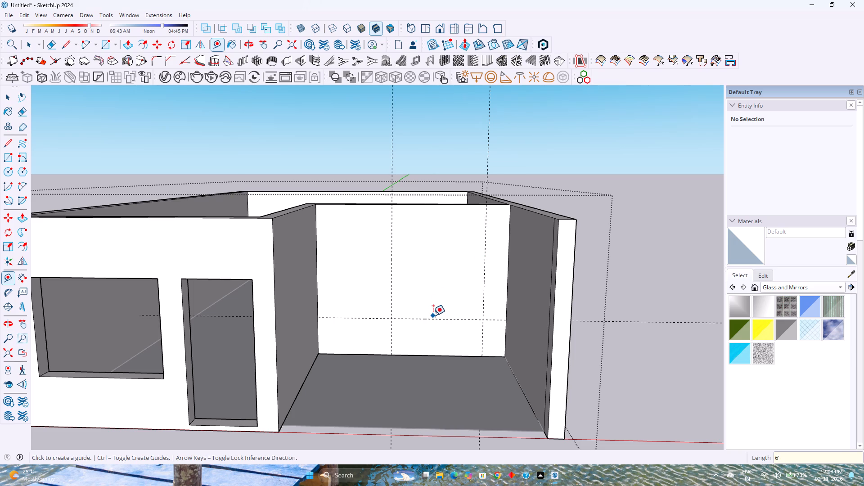
pyautogui.click(422, 354)
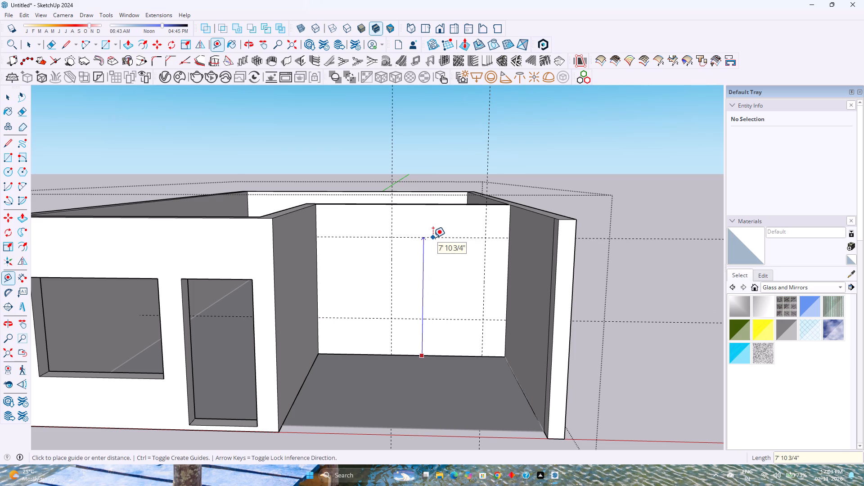
pyautogui.write("7'")
pyautogui.press('Return')
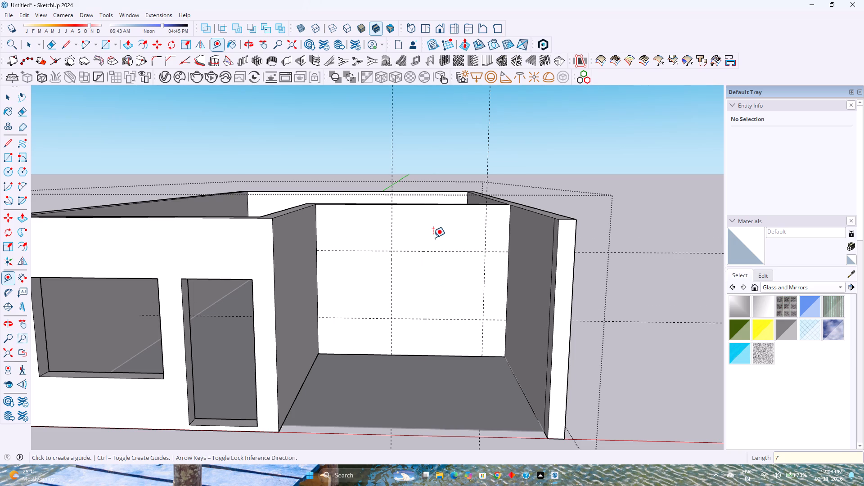
# Draw a 6' by 4'6" window rectangle between the recessed wall's guides and push it through the wall thickness.
pyautogui.press('r')
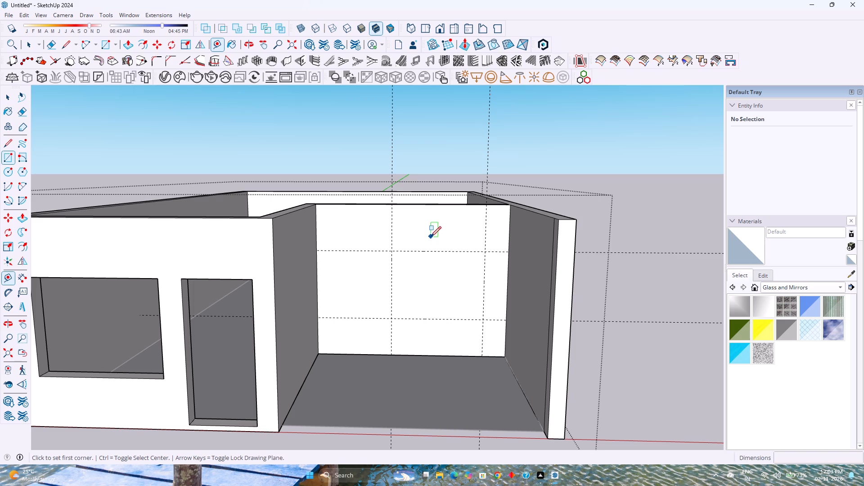
pyautogui.click(393, 252)
pyautogui.click(481, 318)
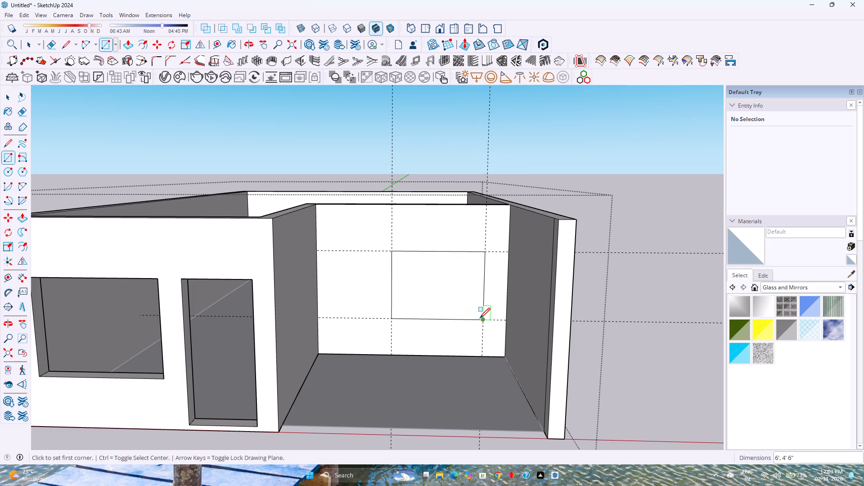
pyautogui.press('p')
pyautogui.doubleClick(450, 293)
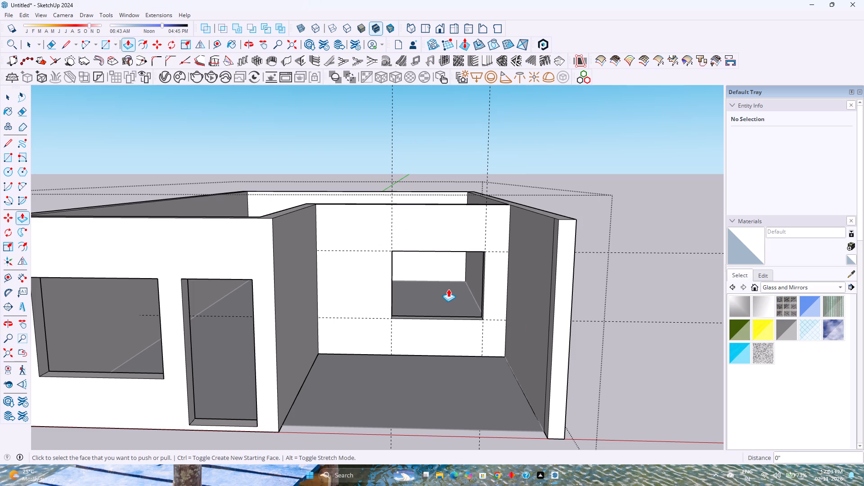
pyautogui.press('space')
# Delete all guides around the recessed wall's window.
pyautogui.click(21, 18)
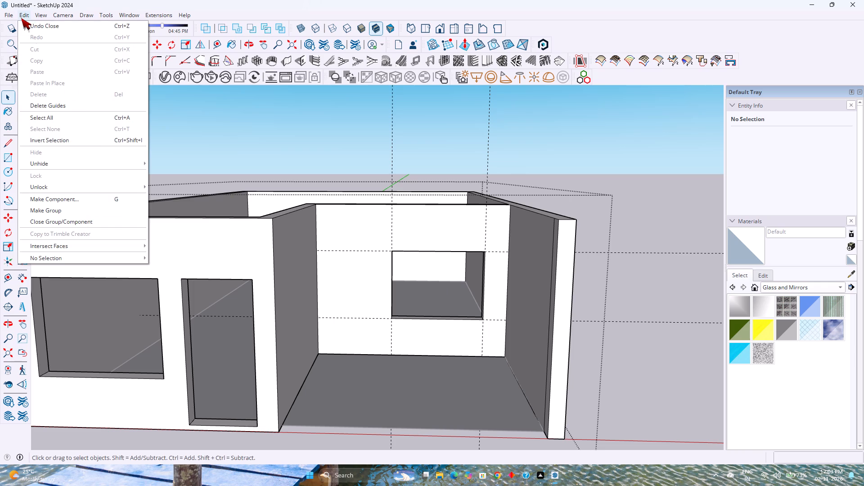
pyautogui.click(90, 109)
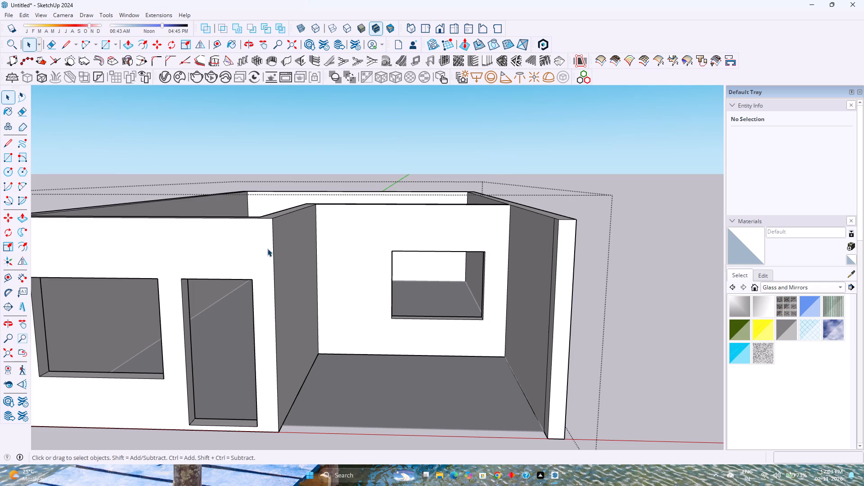
# Delete the stray vertical edge on the side wall's inner face, near its free front end.
pyautogui.scroll(-3, 267, 248)
pyautogui.middleClick(329, 310)
pyautogui.middleClick(332, 309)
pyautogui.scroll(-2, 330, 302)
pyautogui.keyDown('shift'); pyautogui.moveTo(330, 301); pyautogui.dragTo(333, 310, button='middle'); pyautogui.keyUp('shift')
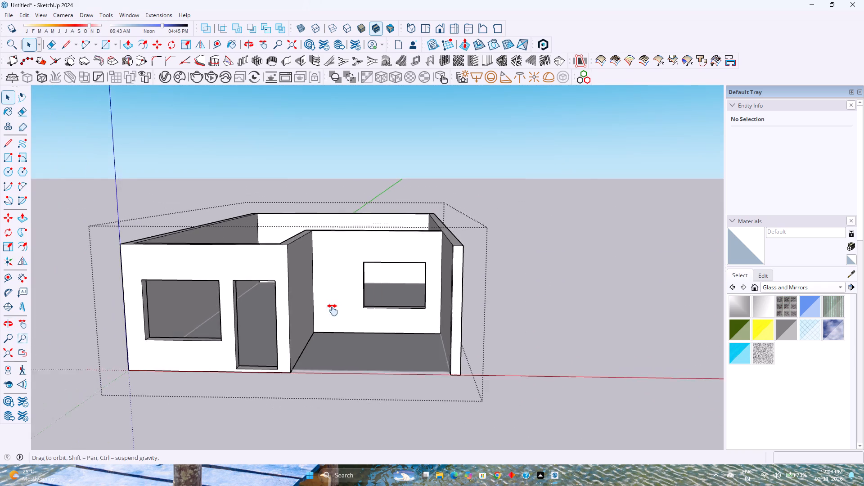
pyautogui.keyDown('shift'); pyautogui.moveTo(333, 310); pyautogui.dragTo(346, 358, button='middle'); pyautogui.keyUp('shift')
pyautogui.middleClick(346, 358)
pyautogui.moveTo(385, 331); pyautogui.dragTo(538, 337, button='middle')
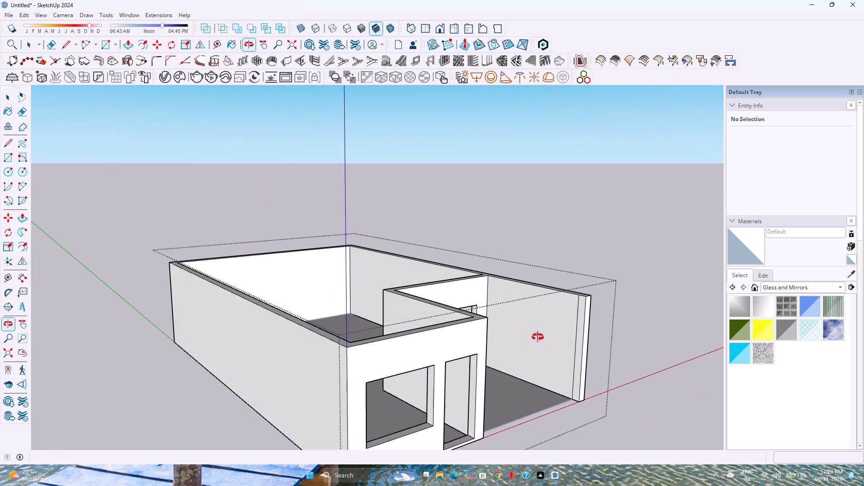
pyautogui.middleClick(538, 337)
pyautogui.scroll(7, 579, 348)
pyautogui.click(575, 328)
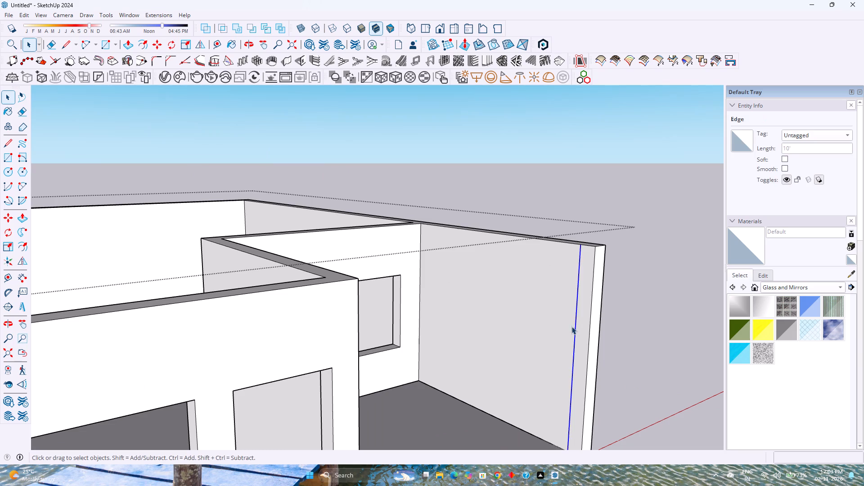
pyautogui.press('Delete')
# Inspect the building from several sides and from above, checking the walls, recessed corner and openings.
pyautogui.scroll(-9, 449, 286)
pyautogui.moveTo(464, 324); pyautogui.dragTo(46, 388, button='middle')
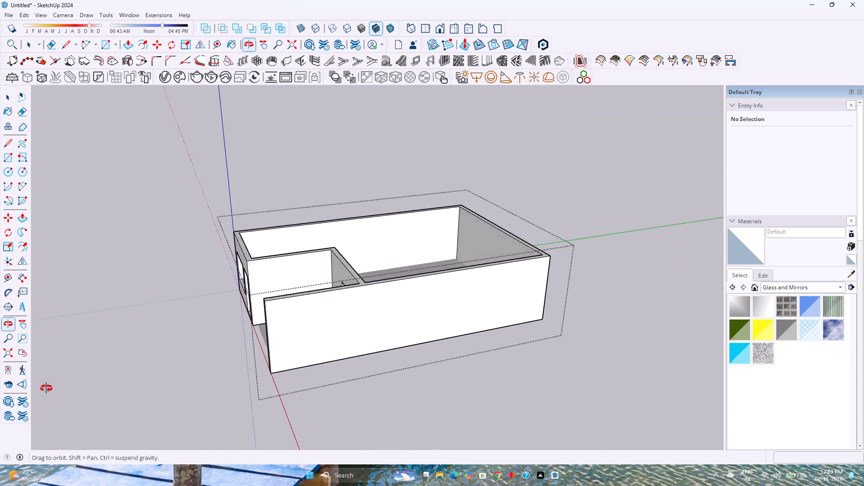
pyautogui.moveTo(46, 388); pyautogui.dragTo(303, 408, button='middle')
pyautogui.scroll(-3, 304, 362)
pyautogui.moveTo(304, 364); pyautogui.dragTo(313, 431, button='middle')
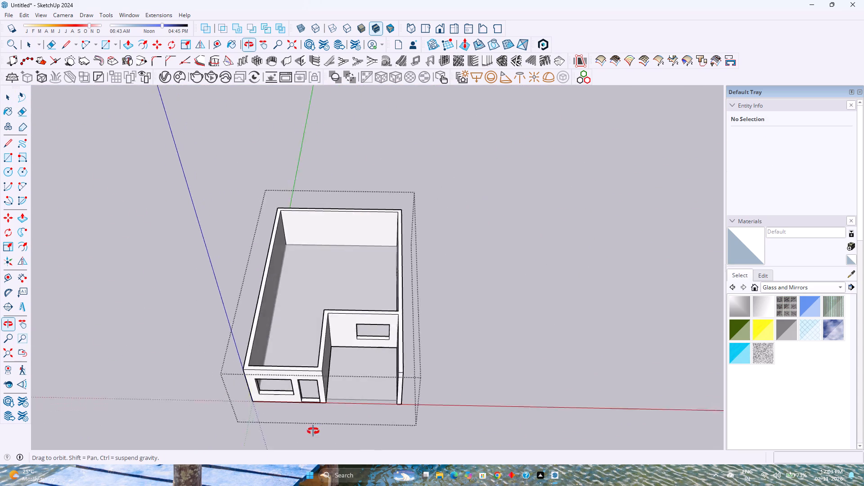
pyautogui.moveTo(313, 431); pyautogui.dragTo(331, 301, button='middle')
pyautogui.scroll(-3, 327, 362)
pyautogui.moveTo(328, 369); pyautogui.dragTo(335, 303, button='middle')
pyautogui.scroll(4, 368, 341)
pyautogui.scroll(3, 325, 336)
pyautogui.moveTo(325, 335); pyautogui.dragTo(325, 331, button='middle')
pyautogui.middleClick(325, 331)
pyautogui.scroll(7, 371, 318)
pyautogui.moveTo(367, 317); pyautogui.dragTo(360, 375, button='middle')
pyautogui.scroll(-4, 349, 356)
pyautogui.moveTo(299, 372); pyautogui.dragTo(275, 331, button='middle')
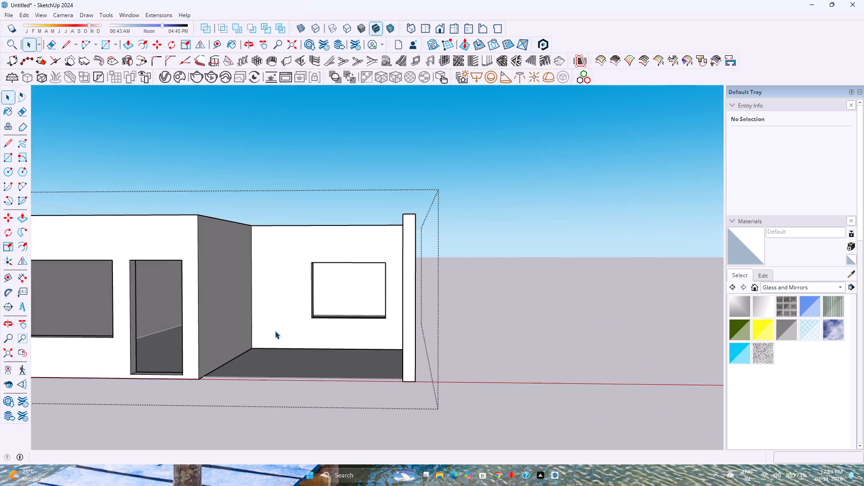
pyautogui.middleClick(275, 331)
pyautogui.scroll(-3, 275, 330)
pyautogui.moveTo(277, 332); pyautogui.dragTo(351, 359, button='middle')
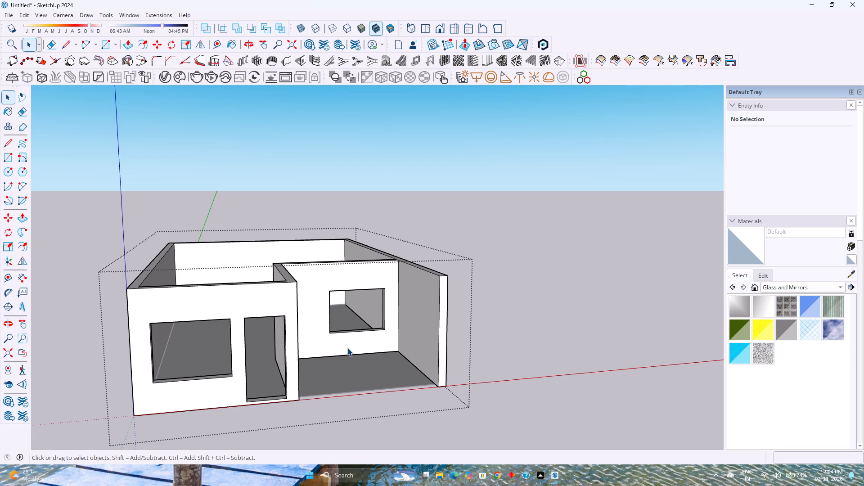
pyautogui.scroll(2, 338, 343)
pyautogui.scroll(-4, 331, 342)
pyautogui.scroll(1, 331, 342)
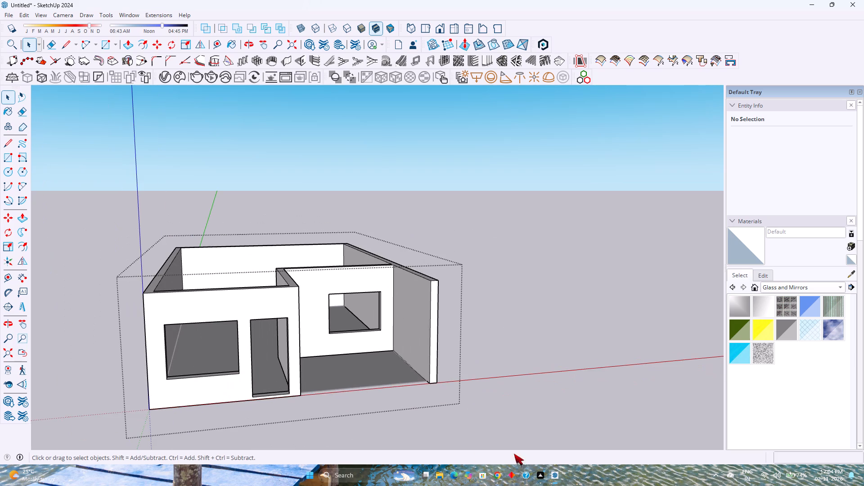
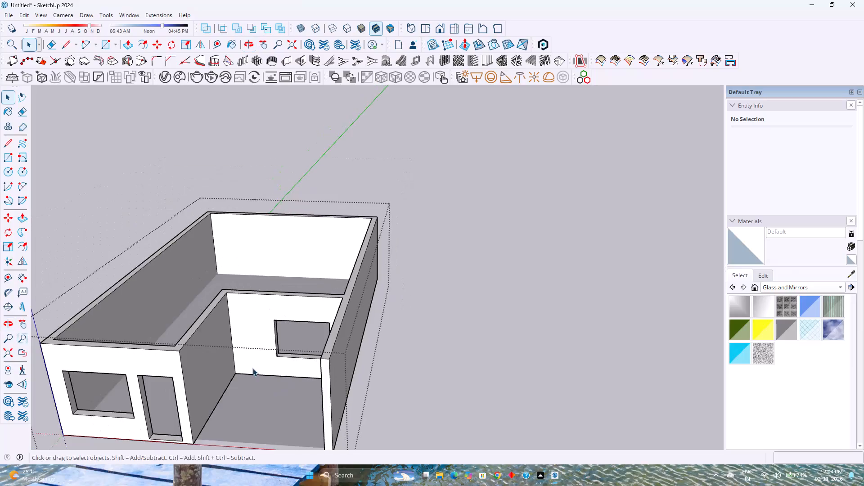
# Inspect the building from the front and above, checking the walls, recessed corner and openings.
pyautogui.moveTo(252, 368); pyautogui.dragTo(372, 334, button='middle')
pyautogui.scroll(-2, 369, 337)
pyautogui.moveTo(388, 395); pyautogui.dragTo(384, 392, button='middle')
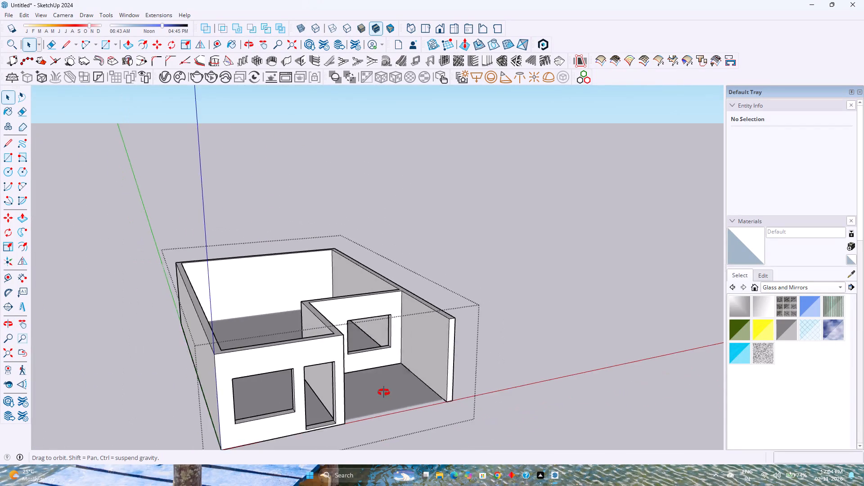
pyautogui.moveTo(384, 392); pyautogui.dragTo(264, 385, button='middle')
pyautogui.middleClick(264, 385)
pyautogui.scroll(5, 309, 360)
pyautogui.moveTo(309, 360); pyautogui.dragTo(397, 384, button='middle')
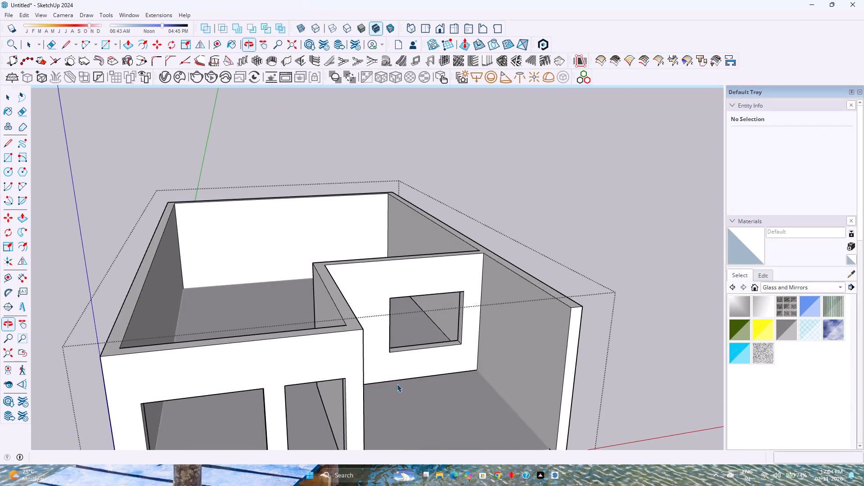
pyautogui.middleClick(397, 384)
pyautogui.scroll(-4, 393, 379)
pyautogui.moveTo(393, 379); pyautogui.dragTo(353, 362, button='middle')
pyautogui.middleClick(353, 362)
pyautogui.scroll(-3, 353, 362)
pyautogui.moveTo(354, 368); pyautogui.dragTo(346, 365, button='middle')
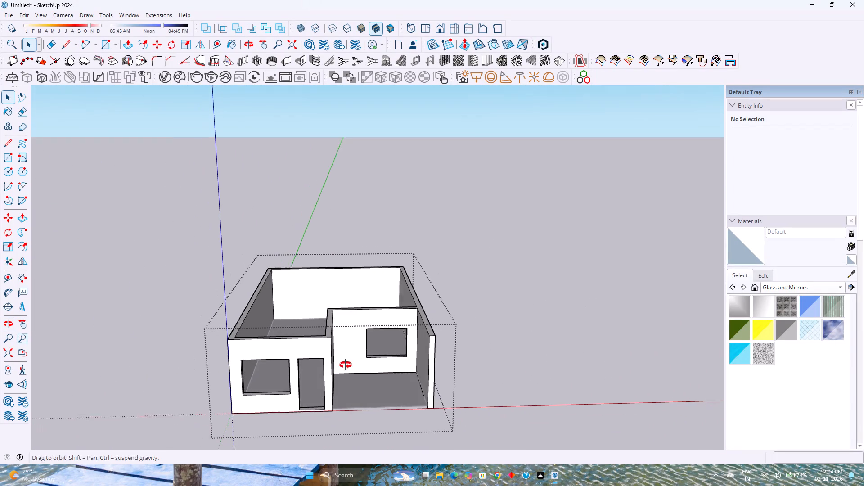
pyautogui.moveTo(346, 365); pyautogui.dragTo(344, 364, button='middle')
pyautogui.middleClick(344, 364)
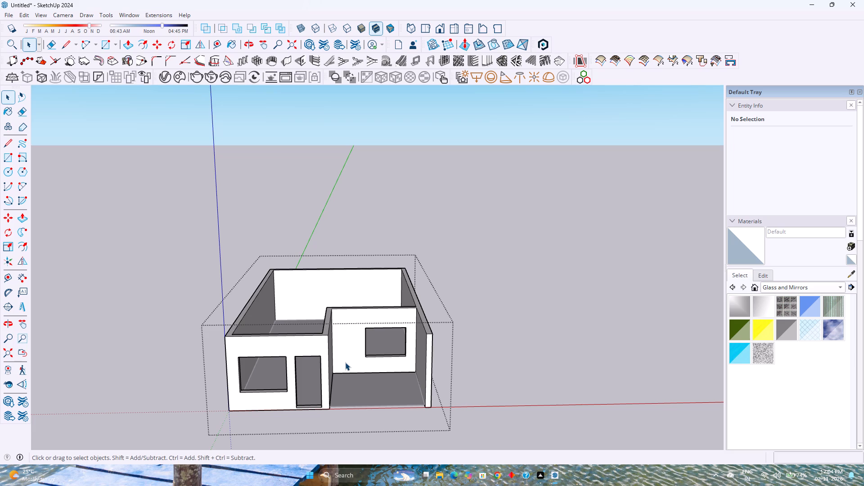
pyautogui.moveTo(361, 355); pyautogui.dragTo(409, 378, button='middle')
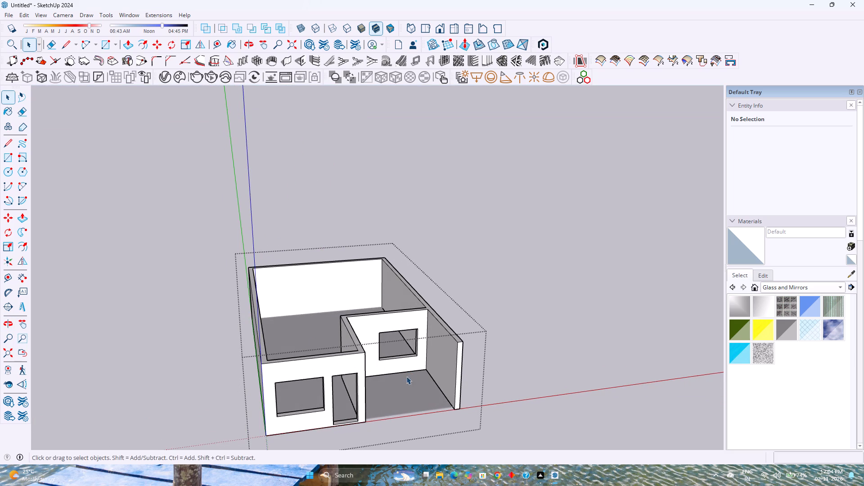
# Draw a 40' by 26' roof rectangle across opposite outer corners of the wall tops and make it a group.
pyautogui.click(538, 391)
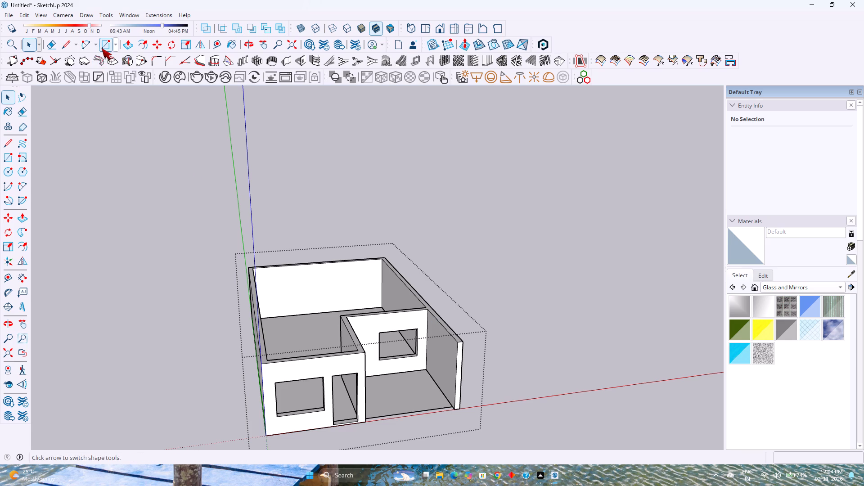
pyautogui.click(102, 48)
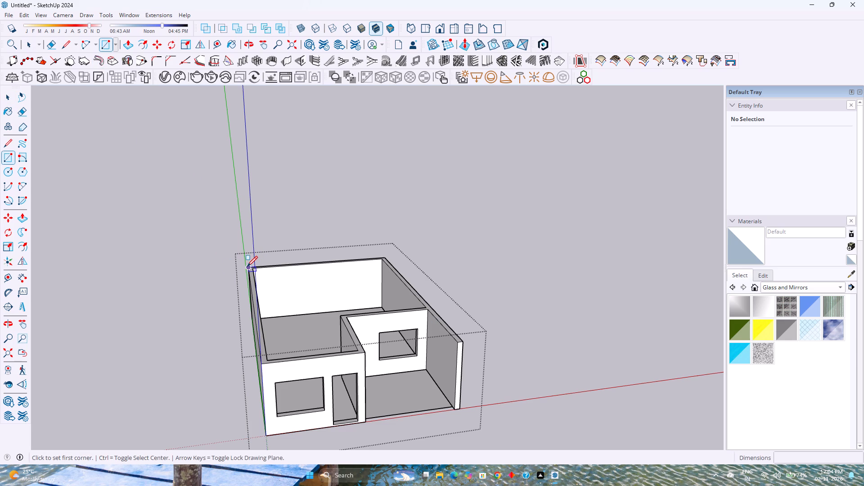
pyautogui.click(247, 266)
pyautogui.click(463, 343)
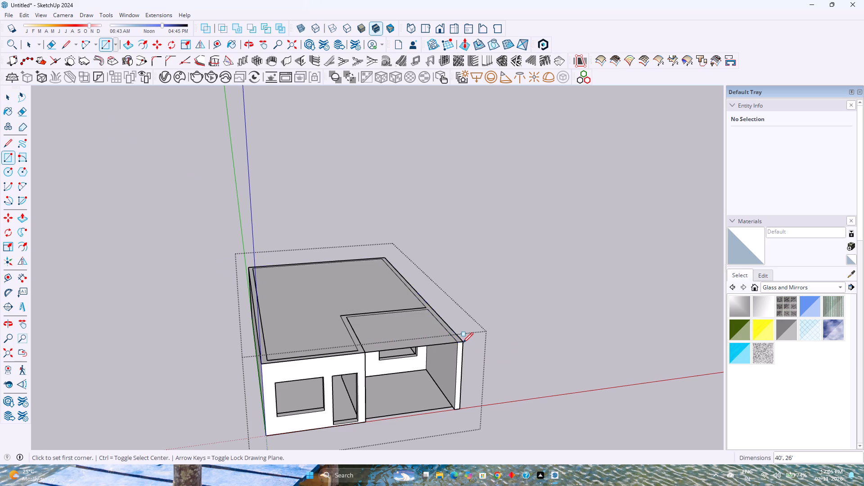
pyautogui.press('p')
pyautogui.press('space')
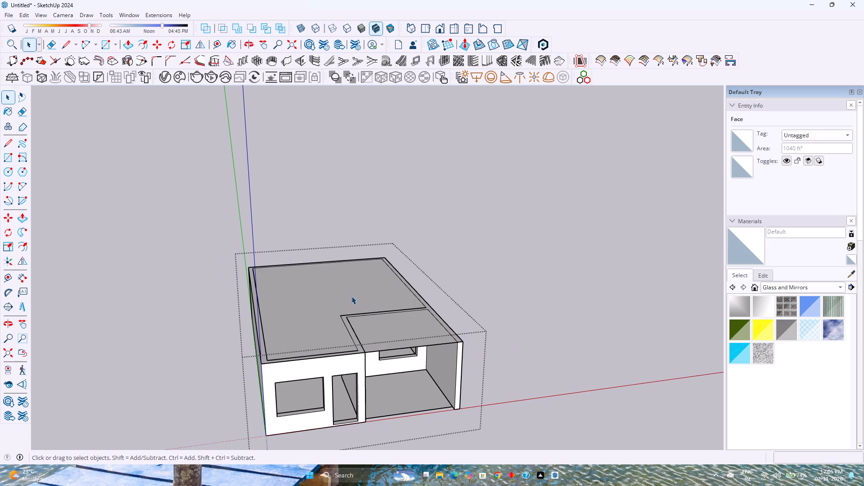
pyautogui.doubleClick(351, 296)
pyautogui.rightClick(351, 296)
pyautogui.click(369, 135)
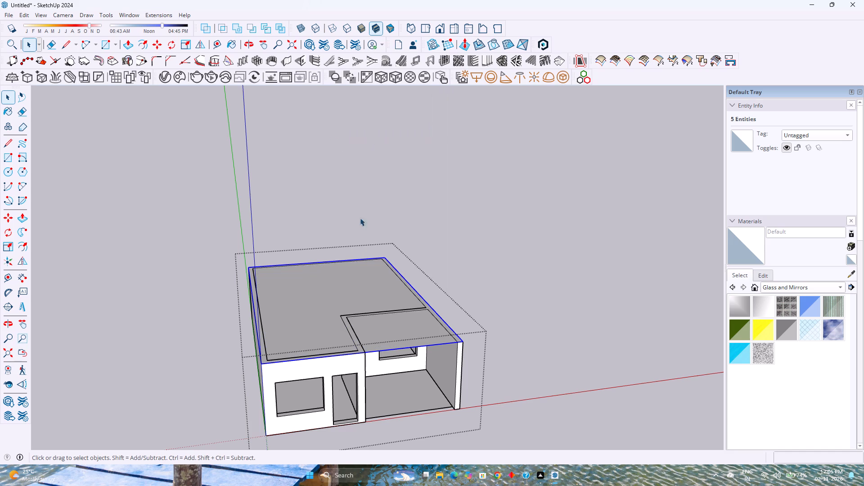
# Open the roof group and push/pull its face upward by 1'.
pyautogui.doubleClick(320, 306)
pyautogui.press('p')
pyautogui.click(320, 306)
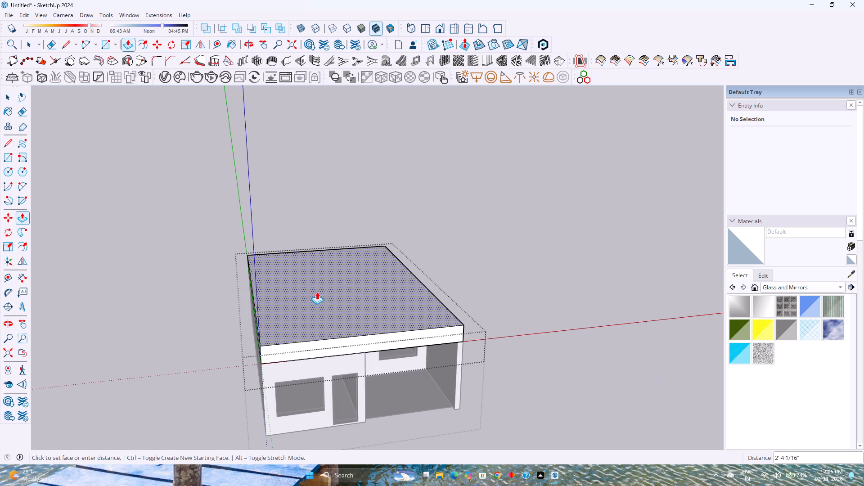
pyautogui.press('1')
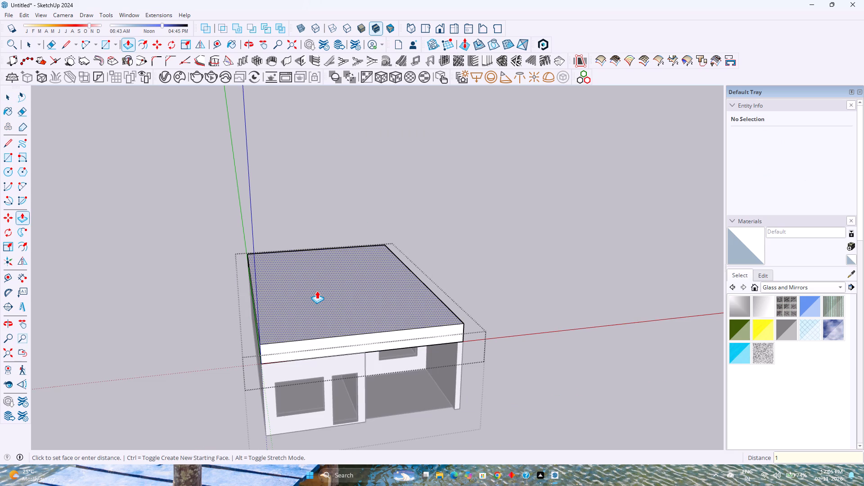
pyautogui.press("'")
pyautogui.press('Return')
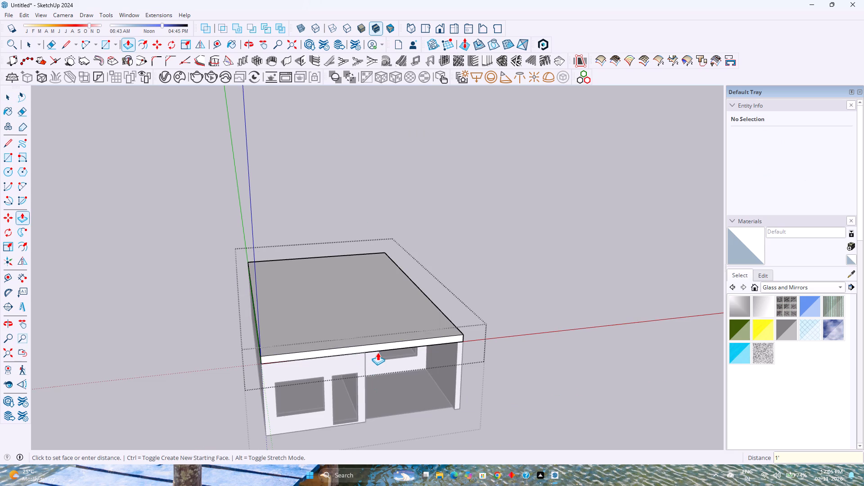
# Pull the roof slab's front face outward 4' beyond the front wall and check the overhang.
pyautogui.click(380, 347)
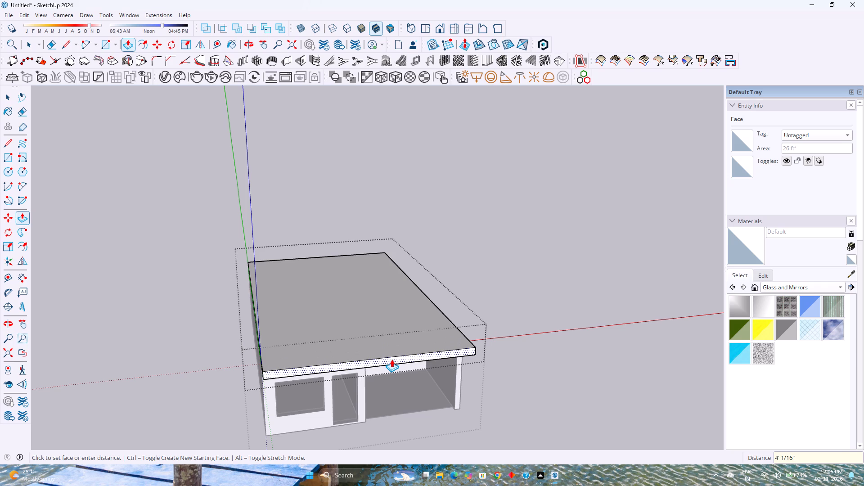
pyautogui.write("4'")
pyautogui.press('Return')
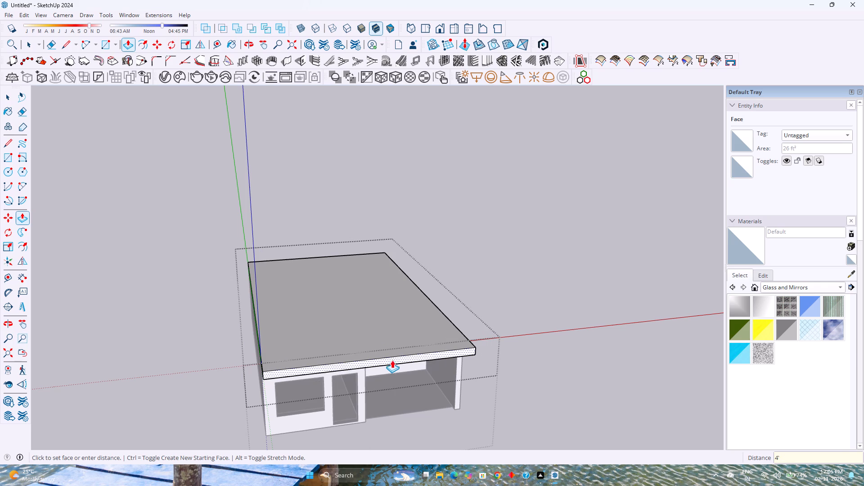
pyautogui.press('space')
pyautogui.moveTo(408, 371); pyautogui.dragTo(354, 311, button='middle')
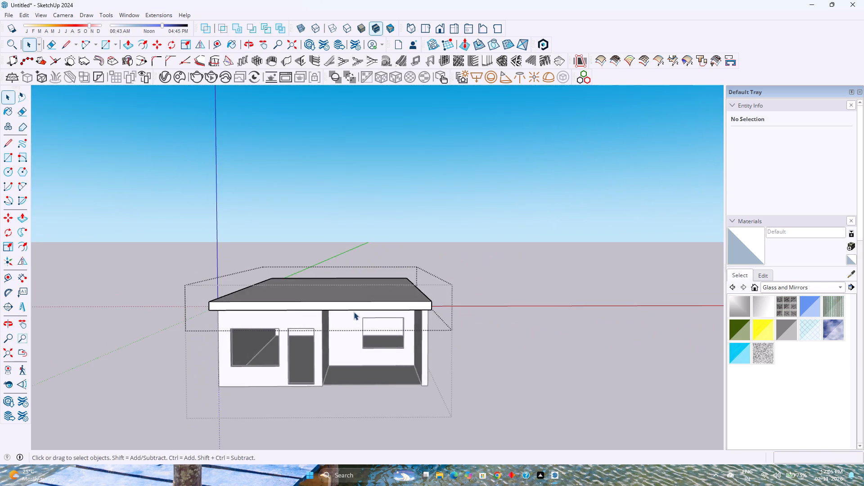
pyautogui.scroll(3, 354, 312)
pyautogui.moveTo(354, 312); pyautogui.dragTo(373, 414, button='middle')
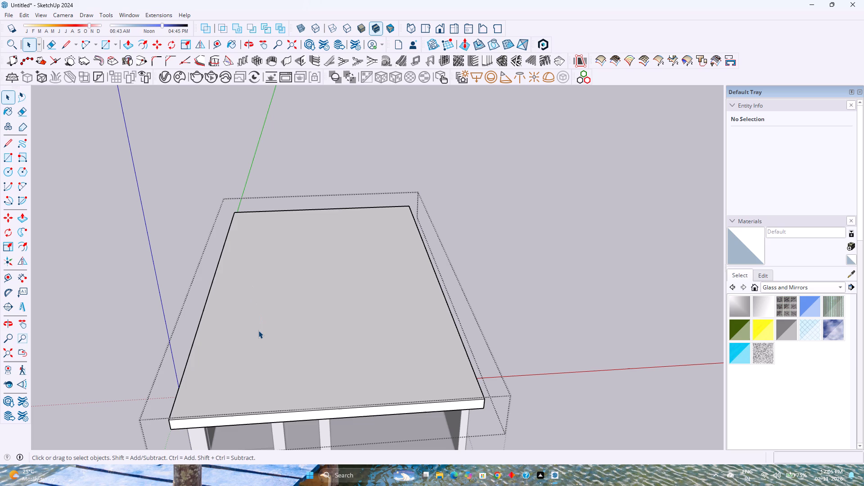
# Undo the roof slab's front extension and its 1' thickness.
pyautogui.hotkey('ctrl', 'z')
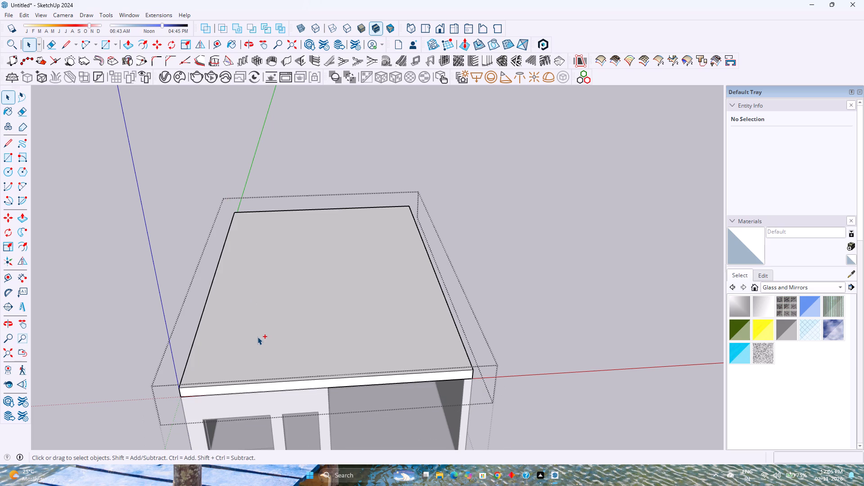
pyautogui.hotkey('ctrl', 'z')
# Move the flat roof face's front edge 4' outward along the green axis to form a front overhang.
pyautogui.click(368, 386)
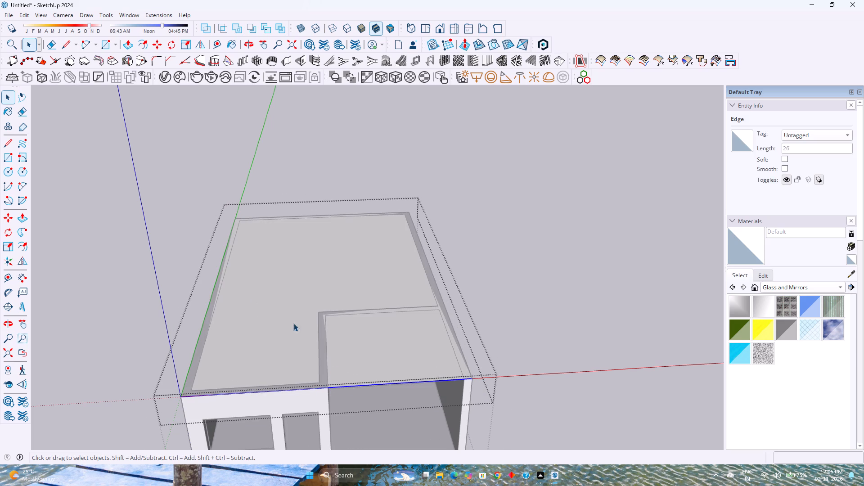
pyautogui.click(280, 314)
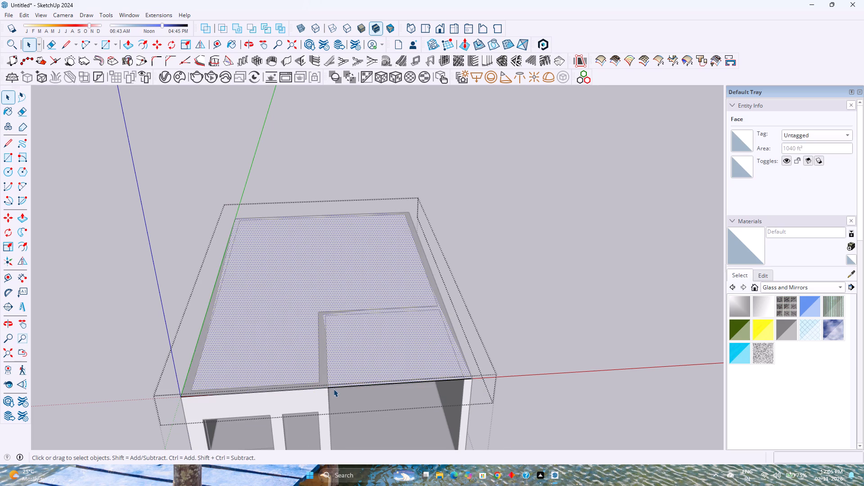
pyautogui.click(333, 387)
pyautogui.press('m')
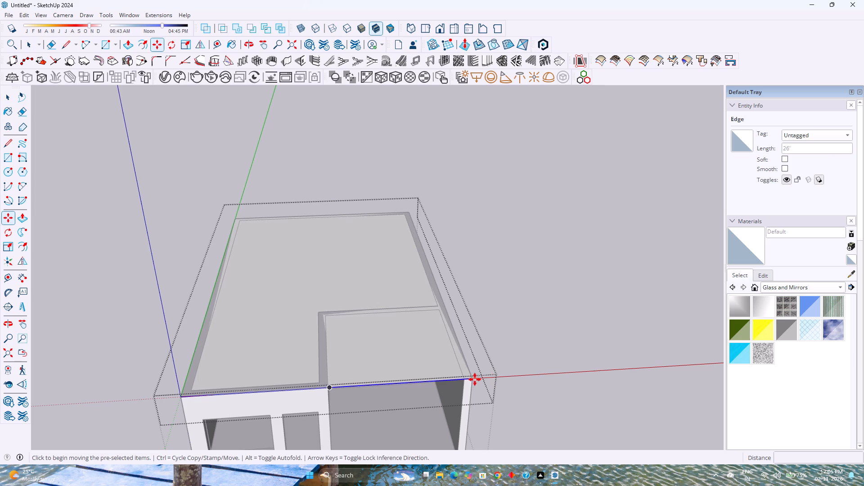
pyautogui.click(473, 379)
pyautogui.press('Left')
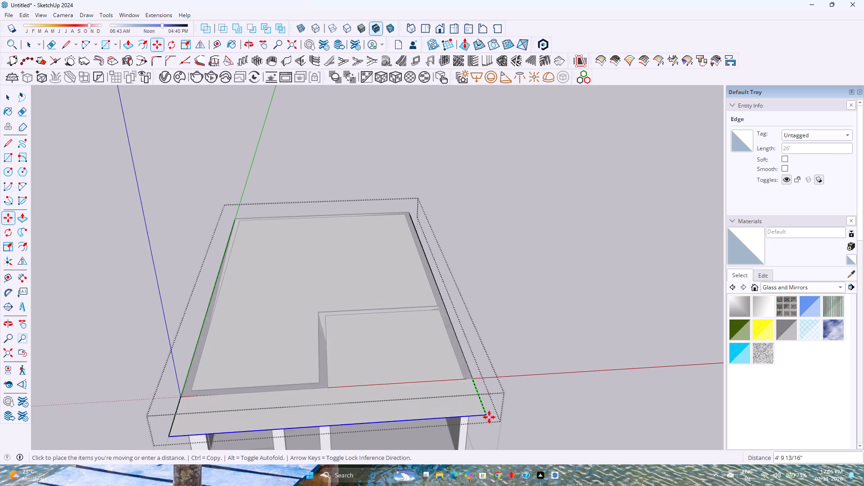
pyautogui.press('4')
pyautogui.press("'")
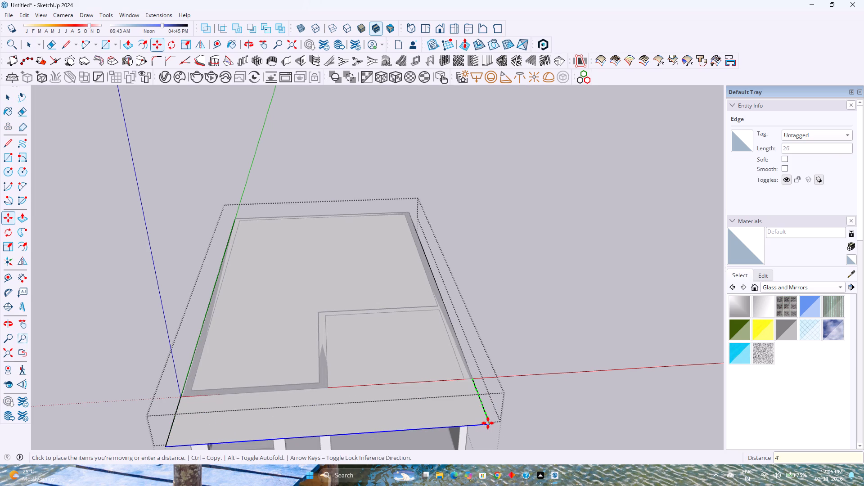
pyautogui.press('Return')
pyautogui.press('space')
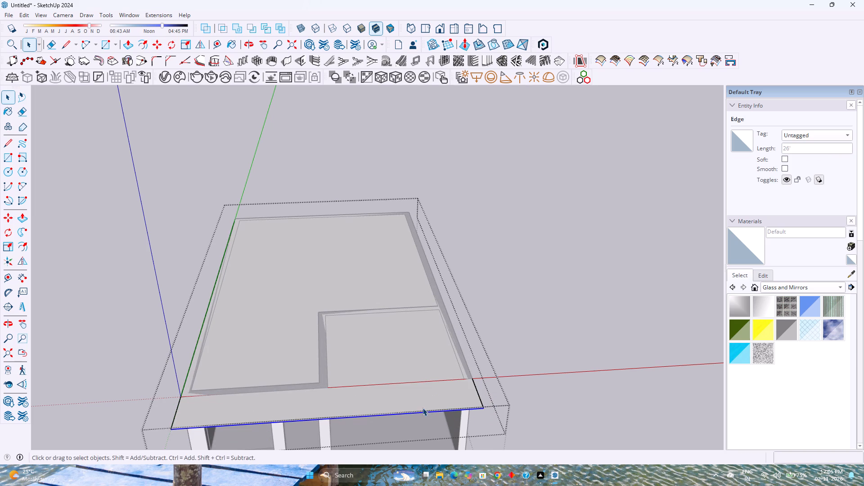
# Place guides 2' inside the roof face's two side edges and its front edge.
pyautogui.click(420, 405)
pyautogui.moveTo(416, 399); pyautogui.dragTo(391, 422, button='middle')
pyautogui.scroll(-3, 360, 360)
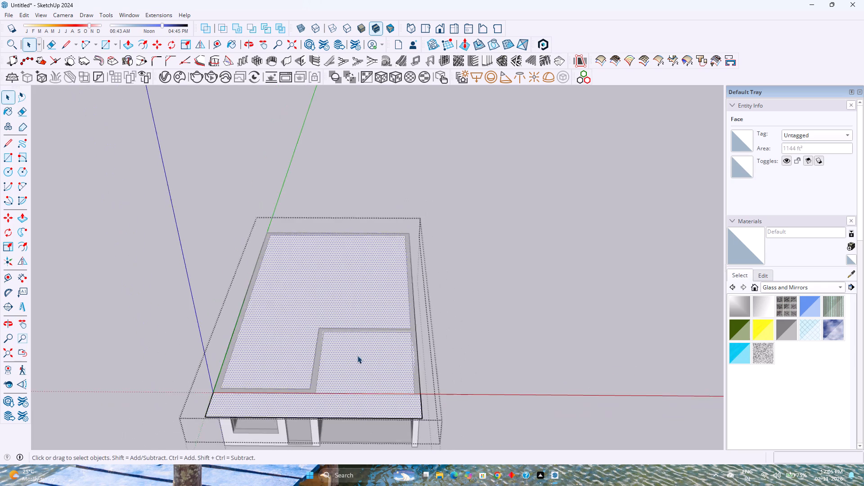
pyautogui.moveTo(357, 355); pyautogui.dragTo(348, 376, button='middle')
pyautogui.scroll(-5, 348, 376)
pyautogui.keyDown('shift'); pyautogui.moveTo(324, 350); pyautogui.dragTo(341, 275, button='middle'); pyautogui.keyUp('shift')
pyautogui.moveTo(346, 260); pyautogui.dragTo(350, 342, button='middle')
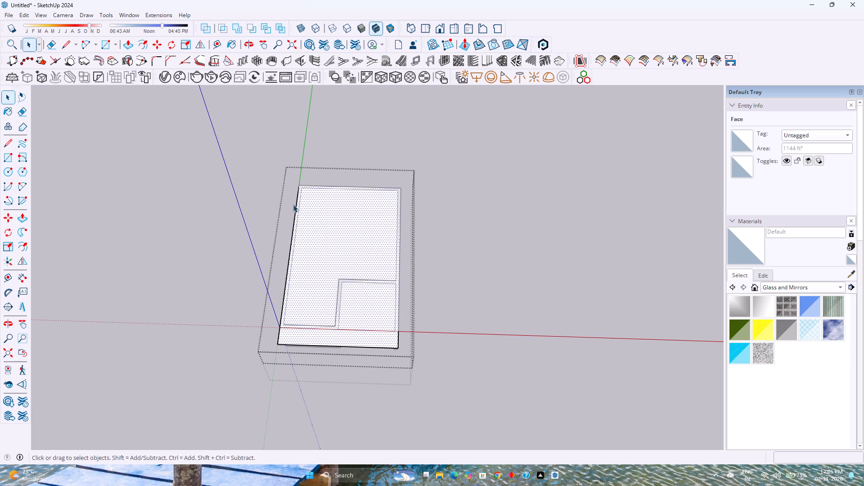
pyautogui.click(213, 40)
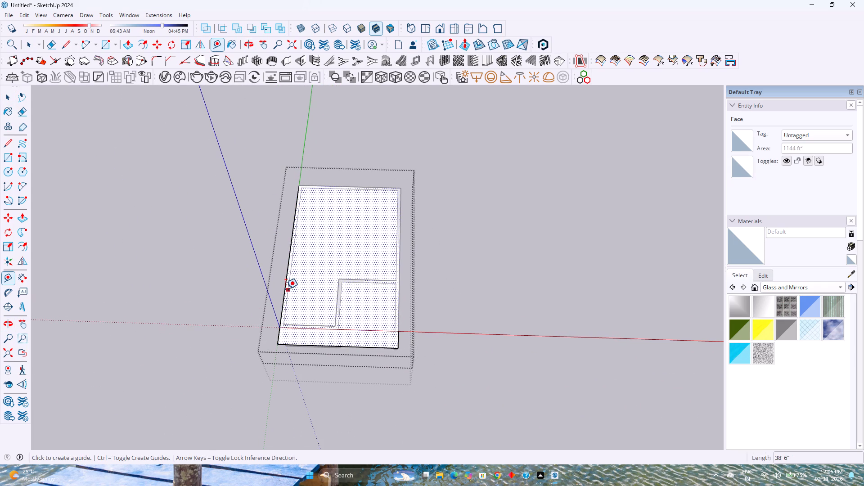
pyautogui.click(283, 286)
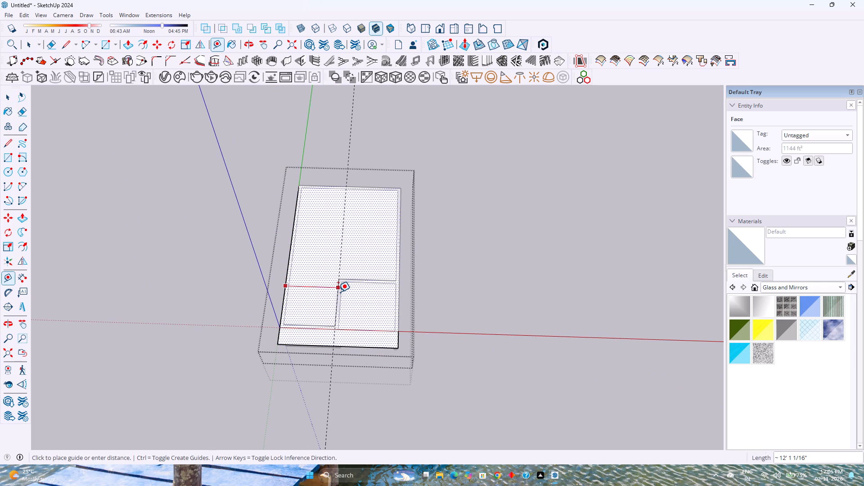
pyautogui.write("2'")
pyautogui.press('Return')
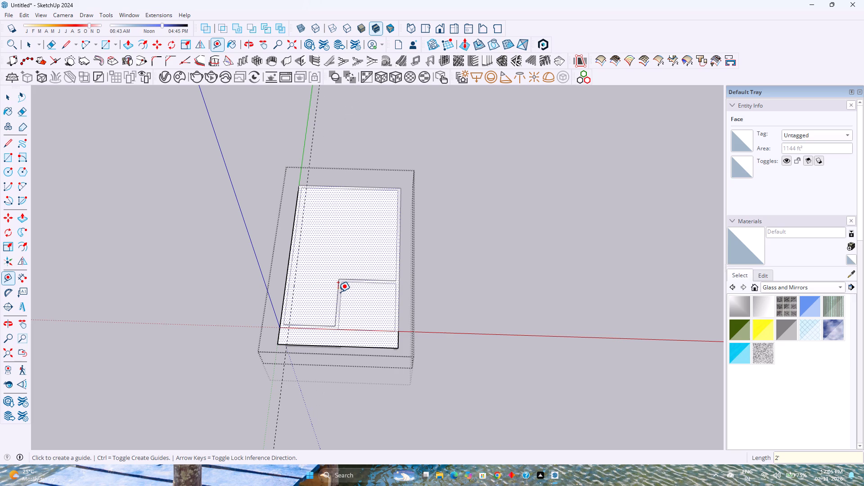
pyautogui.click(400, 297)
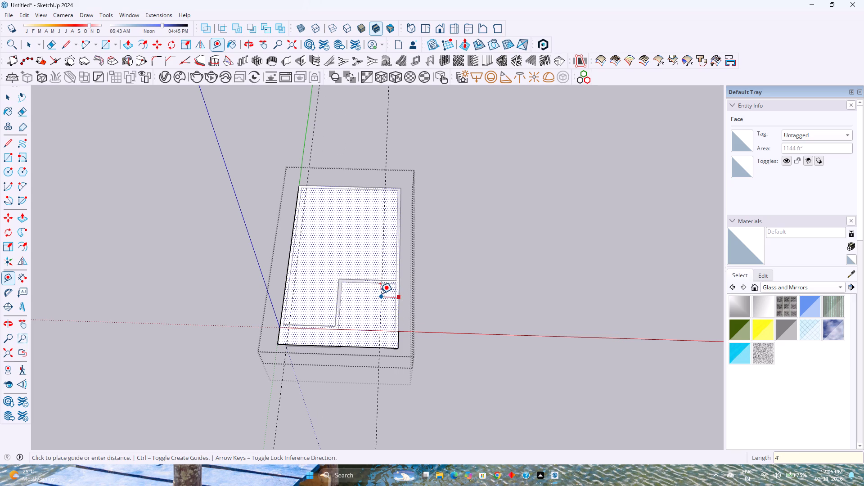
pyautogui.write("2'")
pyautogui.press('Return')
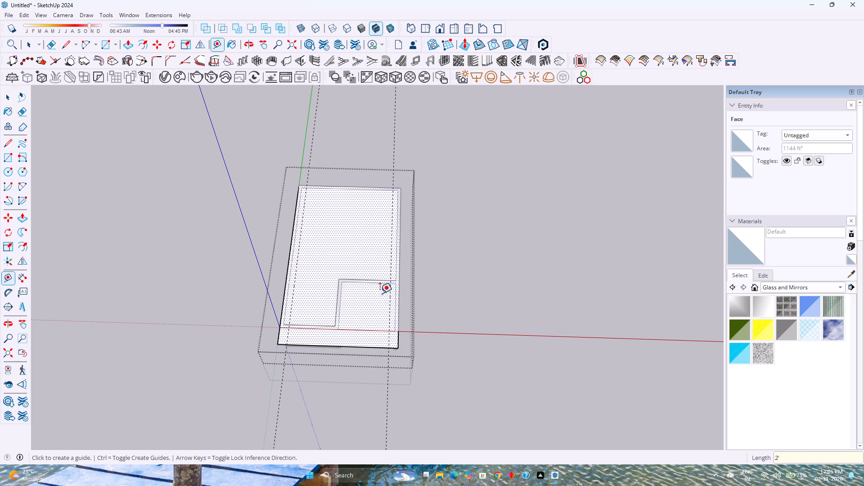
pyautogui.click(320, 347)
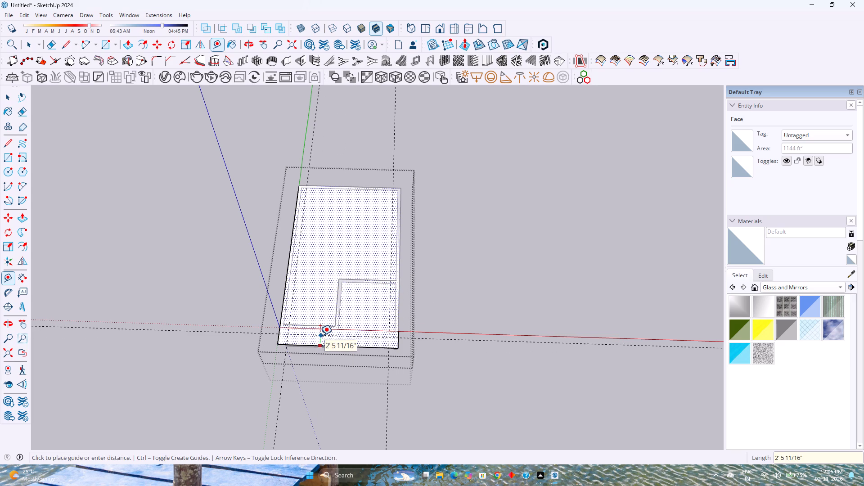
pyautogui.write("2'")
pyautogui.press('Return')
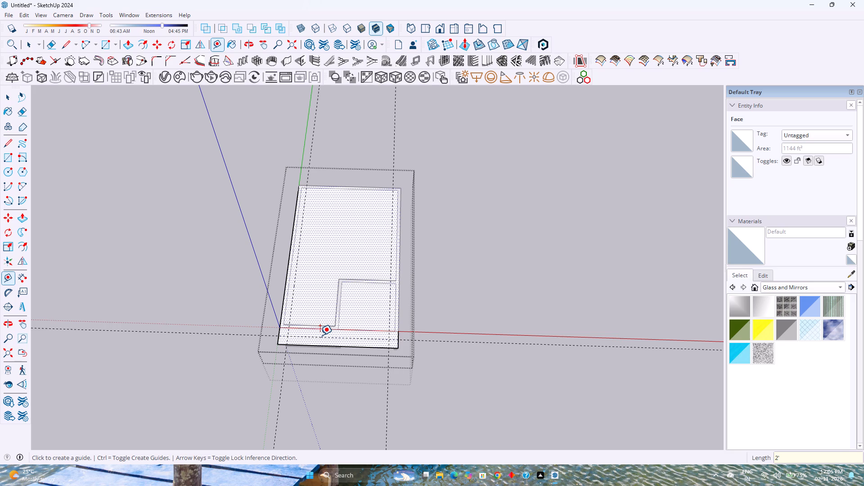
# Round both front corners of the roof face with 2' radius arcs between the guide points on its edges.
pyautogui.press('a')
pyautogui.scroll(17, 286, 336)
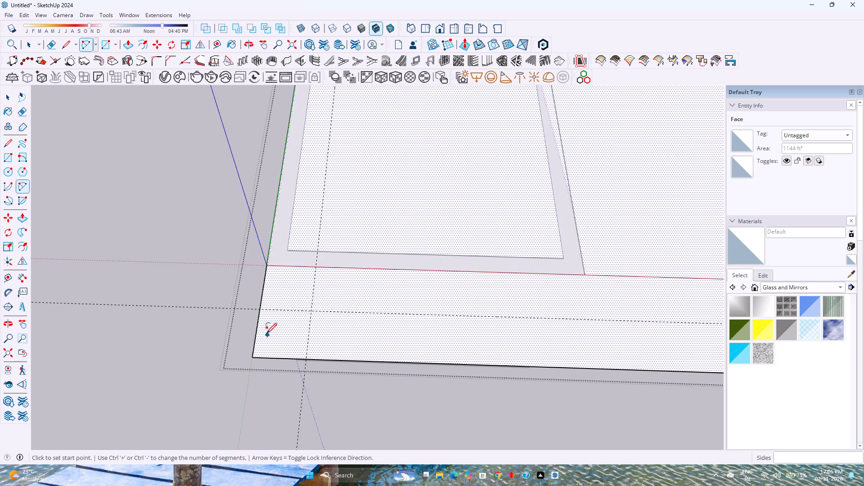
pyautogui.click(262, 309)
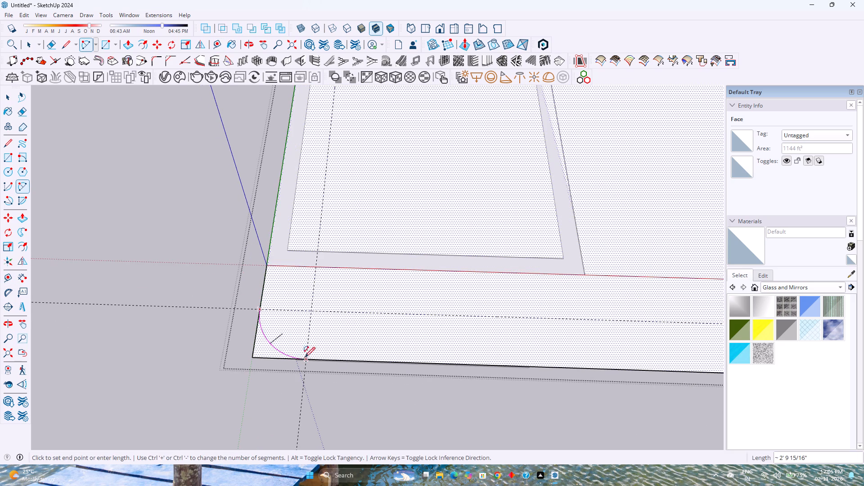
pyautogui.doubleClick(306, 358)
pyautogui.scroll(-13, 306, 358)
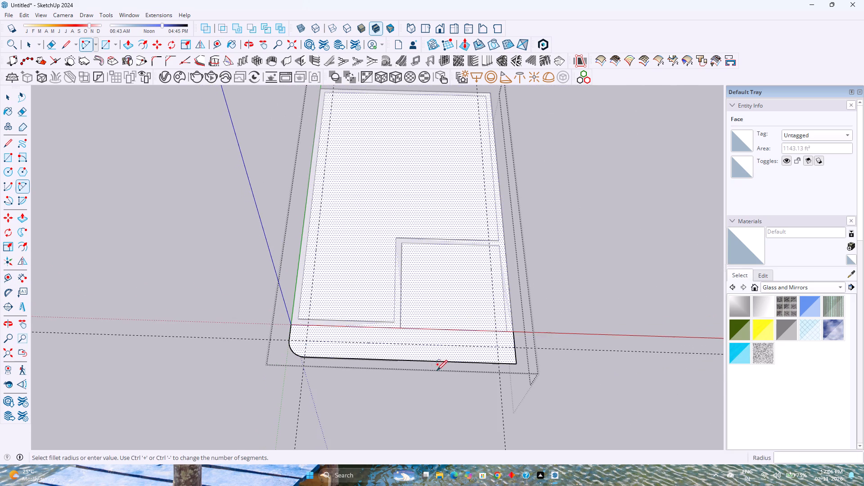
pyautogui.click(499, 364)
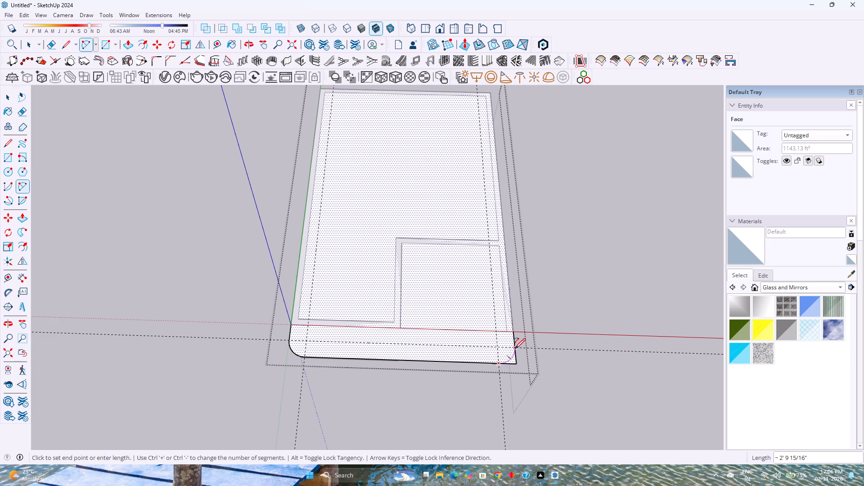
pyautogui.doubleClick(515, 347)
pyautogui.scroll(5, 382, 358)
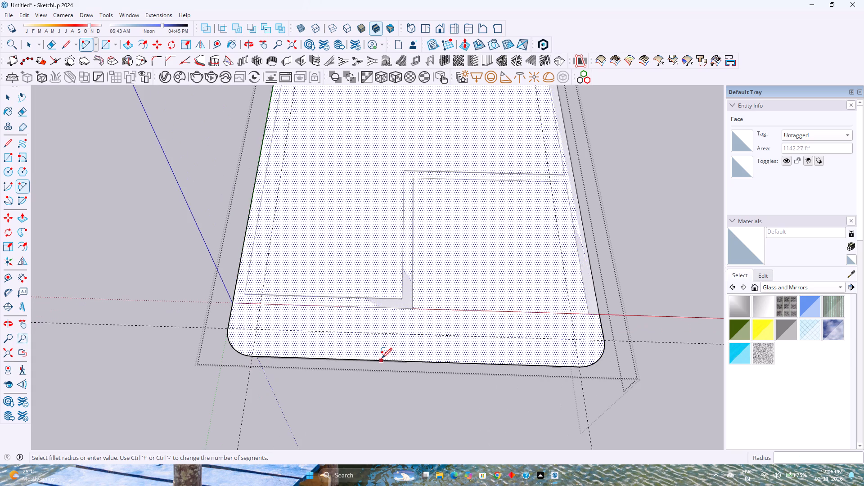
# Set both rounded front corner arcs of the roof face to 120 segments.
pyautogui.press('space')
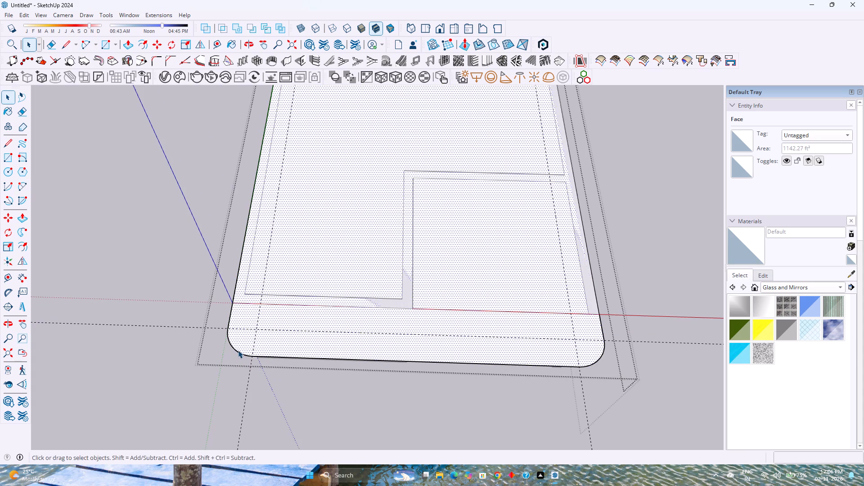
pyautogui.click(238, 350)
pyautogui.click(805, 163)
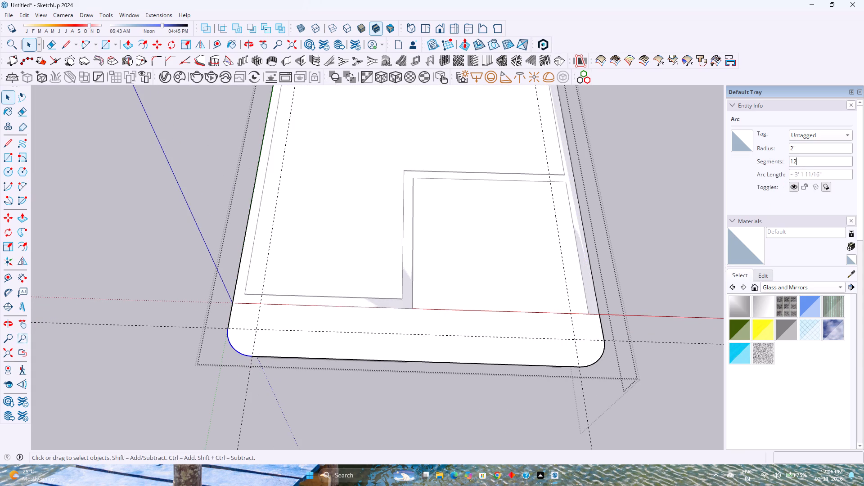
pyautogui.press('0')
pyautogui.press('Return')
pyautogui.click(603, 352)
pyautogui.click(820, 162)
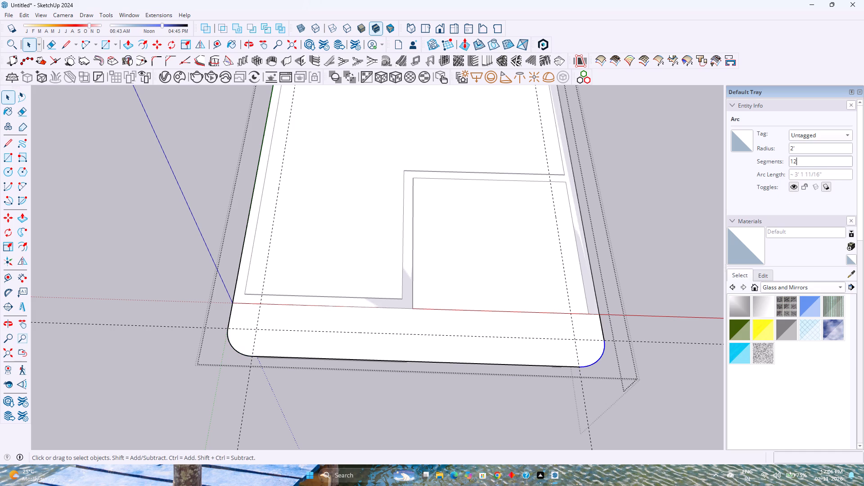
pyautogui.press('0')
pyautogui.press('Return')
# Pull the rounded roof face up 2" to form a thin slab.
pyautogui.click(507, 278)
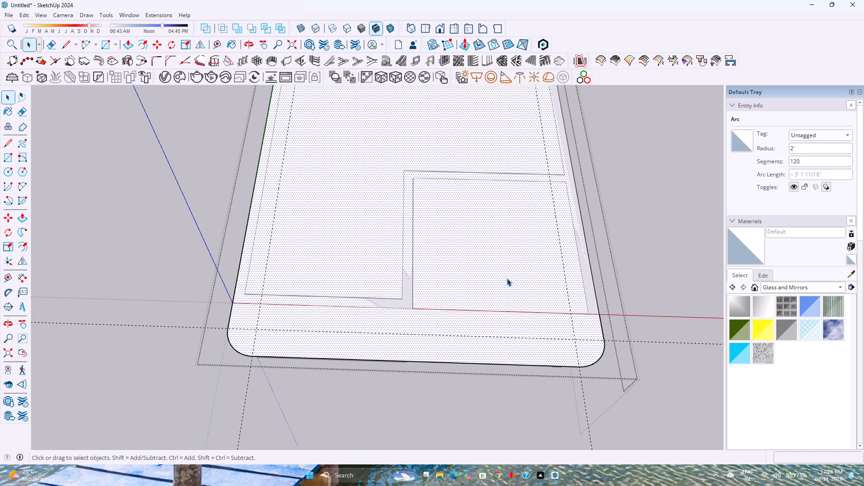
pyautogui.press('p')
pyautogui.click(504, 278)
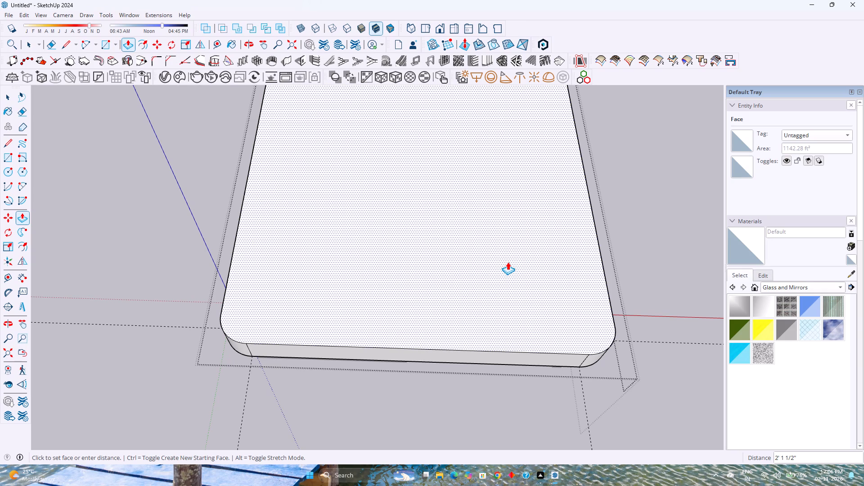
pyautogui.press('2')
pyautogui.press('Return')
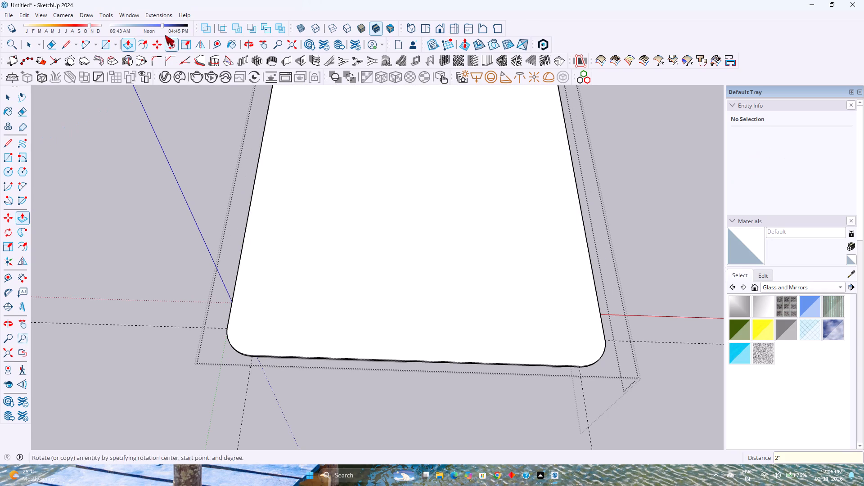
# Offset the slab's top face outline 2" inward.
pyautogui.click(144, 40)
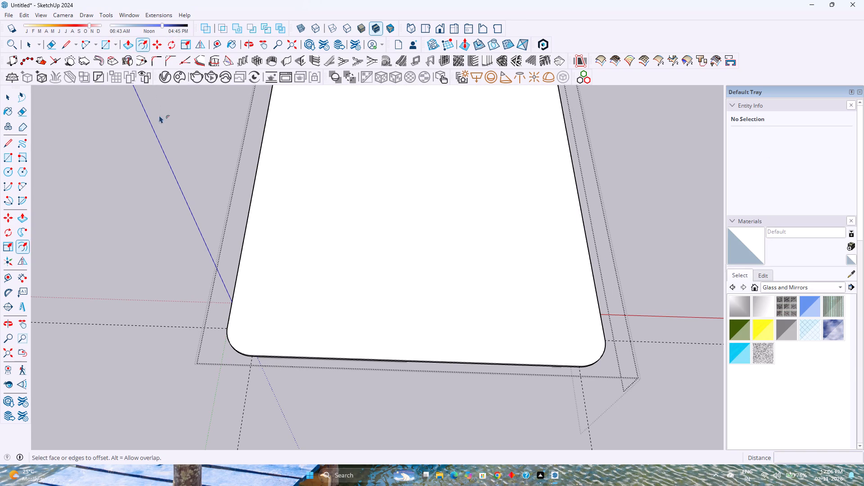
pyautogui.click(259, 191)
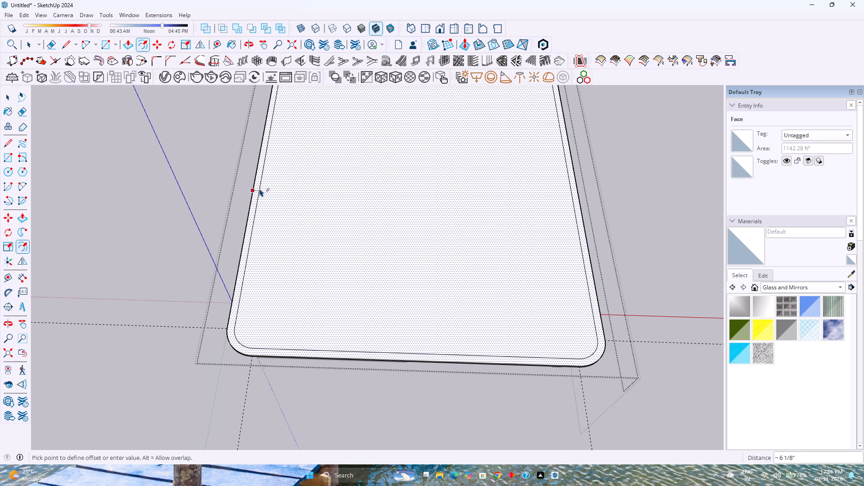
pyautogui.press('2')
pyautogui.press('Return')
# Pull the inset roof face up 9" and adjust that pull to 10".
pyautogui.press('p')
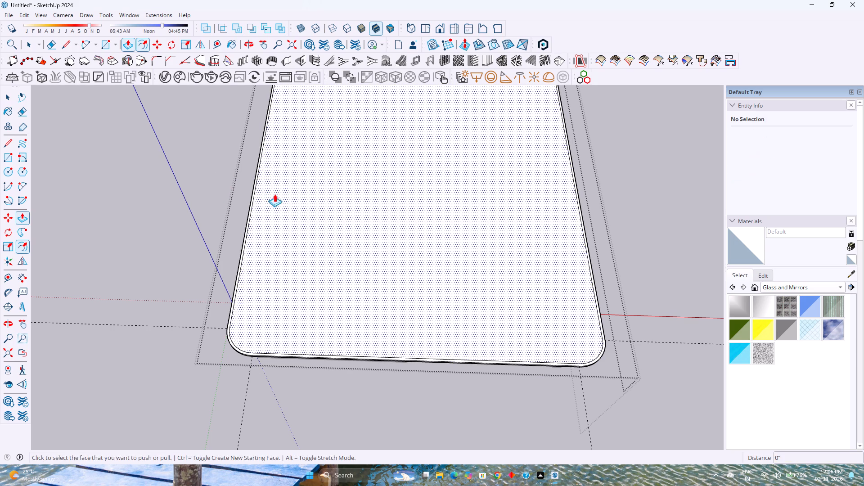
pyautogui.click(301, 225)
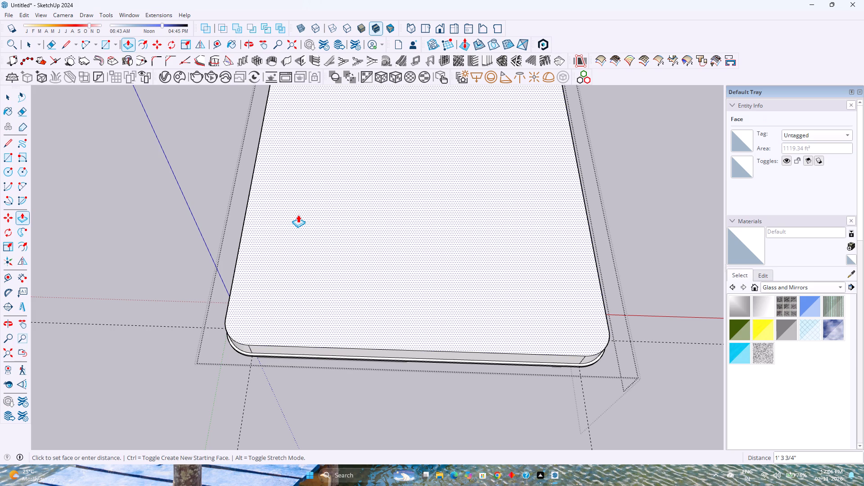
pyautogui.press('9')
pyautogui.press('Return')
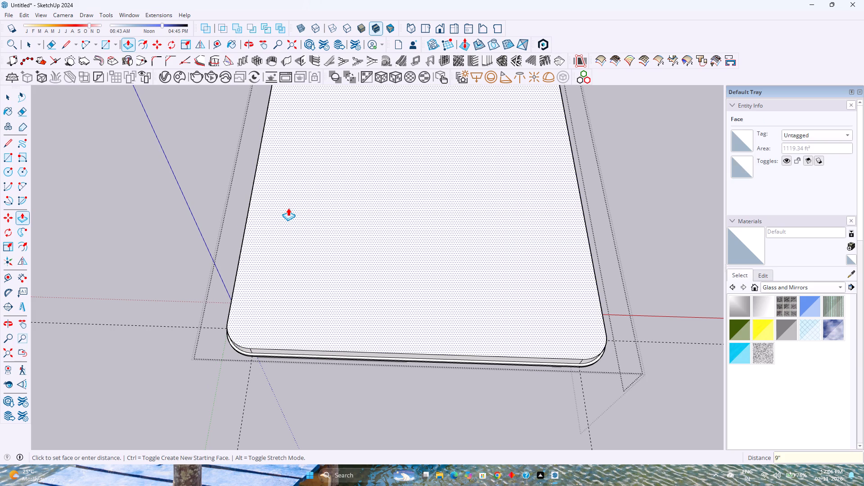
pyautogui.write('10')
pyautogui.press('Return')
# Change the raised inset roof section's height to 8".
pyautogui.moveTo(286, 275); pyautogui.dragTo(295, 191, button='middle')
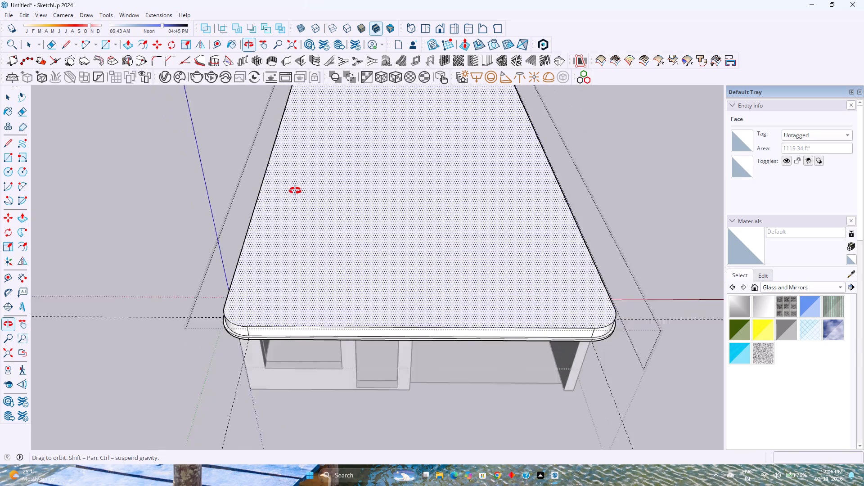
pyautogui.moveTo(295, 191); pyautogui.dragTo(302, 177, button='middle')
pyautogui.middleClick(302, 177)
pyautogui.moveTo(295, 271); pyautogui.dragTo(300, 201, button='middle')
pyautogui.middleClick(300, 201)
pyautogui.scroll(7, 295, 219)
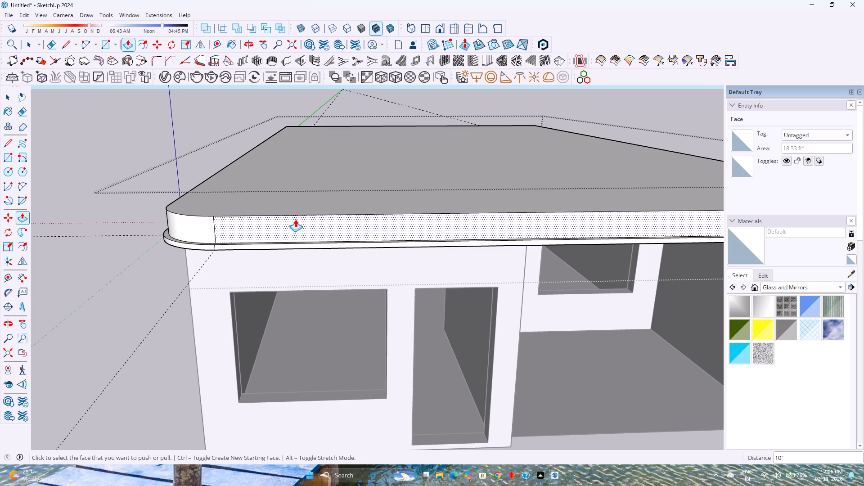
pyautogui.press('8')
pyautogui.press('Return')
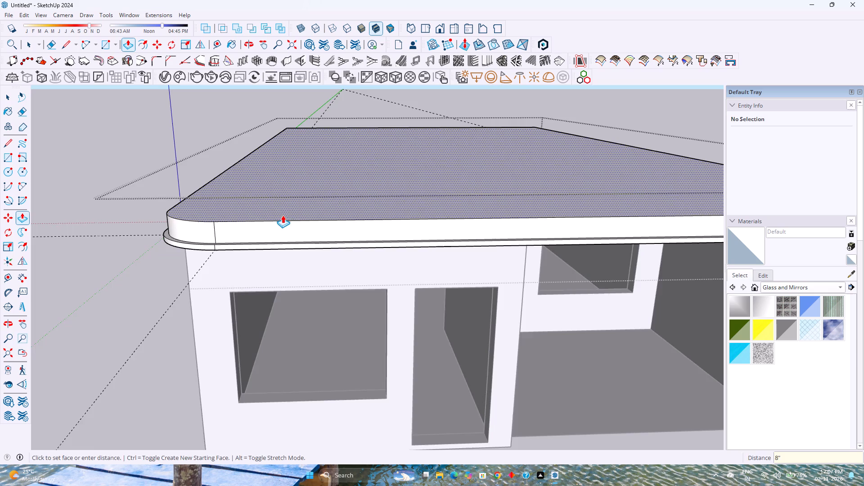
# Offset the outline of the raised roof section's top face 2" outward.
pyautogui.moveTo(283, 215); pyautogui.dragTo(270, 274, button='middle')
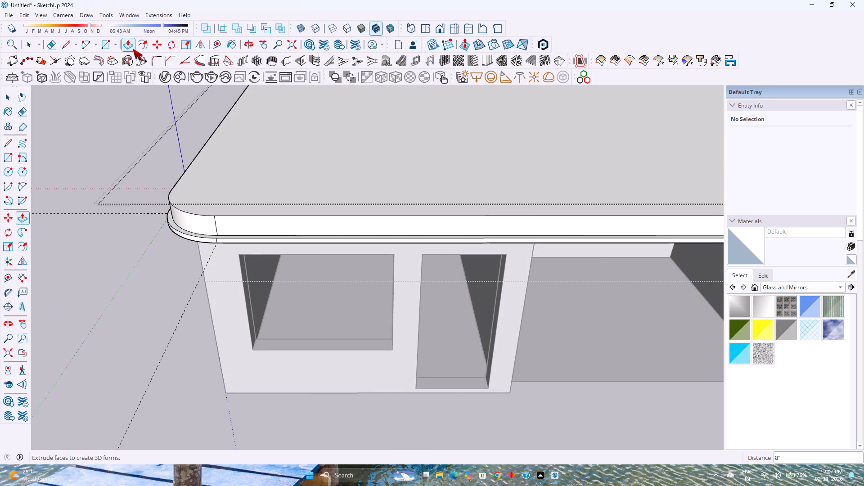
pyautogui.click(142, 45)
pyautogui.click(229, 175)
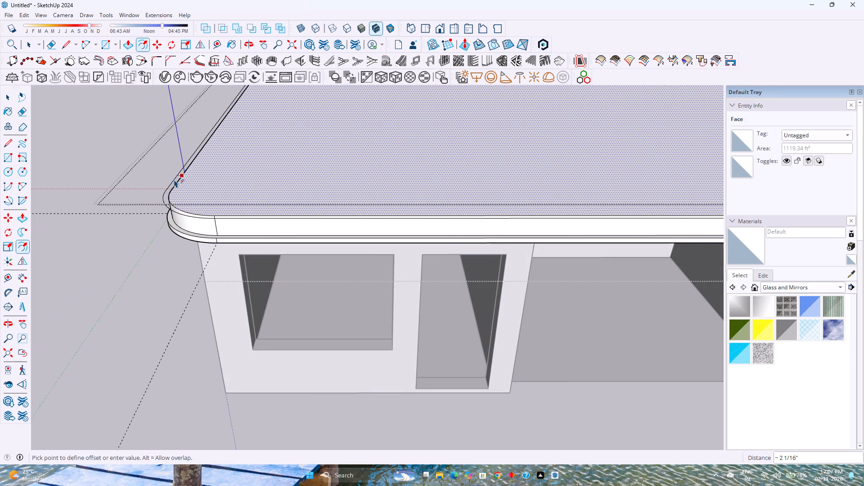
pyautogui.press('2')
pyautogui.press('Return')
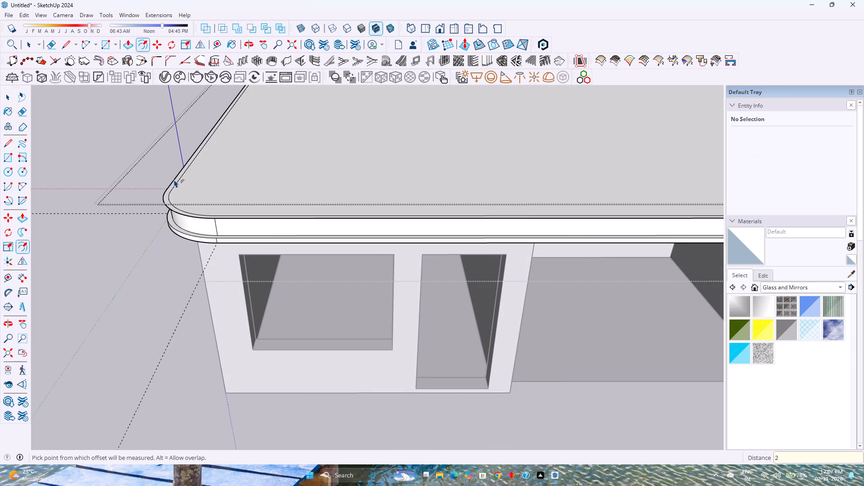
# Delete the inner outline edge along the long side of the roof's top face, next to the rounded front corner.
pyautogui.press('space')
pyautogui.click(170, 191)
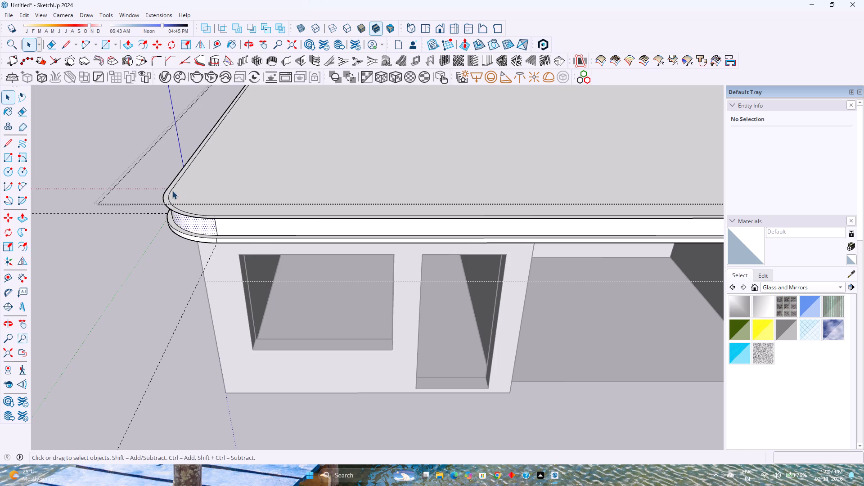
pyautogui.scroll(4, 173, 191)
pyautogui.keyDown('shift'); pyautogui.moveTo(218, 177); pyautogui.dragTo(203, 274, button='middle'); pyautogui.keyUp('shift')
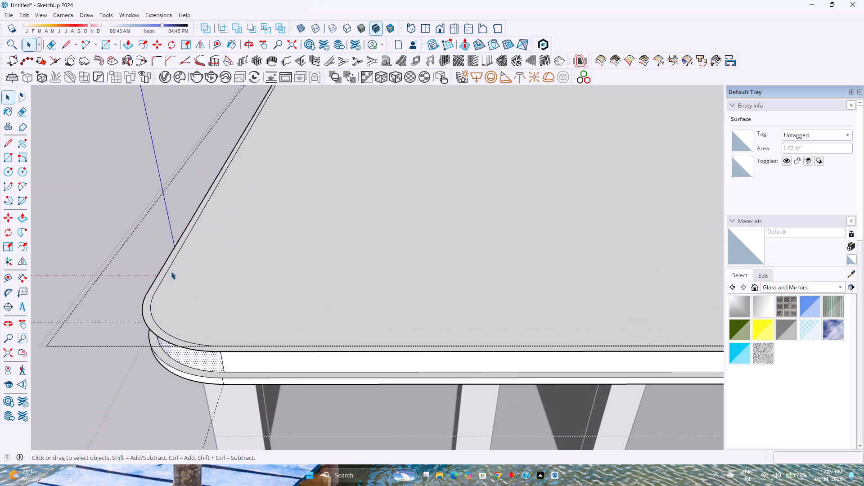
pyautogui.click(170, 269)
pyautogui.press('Delete')
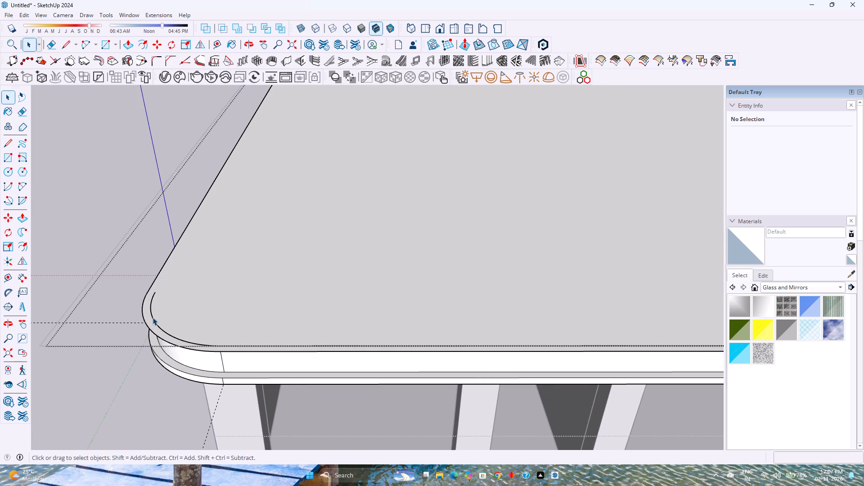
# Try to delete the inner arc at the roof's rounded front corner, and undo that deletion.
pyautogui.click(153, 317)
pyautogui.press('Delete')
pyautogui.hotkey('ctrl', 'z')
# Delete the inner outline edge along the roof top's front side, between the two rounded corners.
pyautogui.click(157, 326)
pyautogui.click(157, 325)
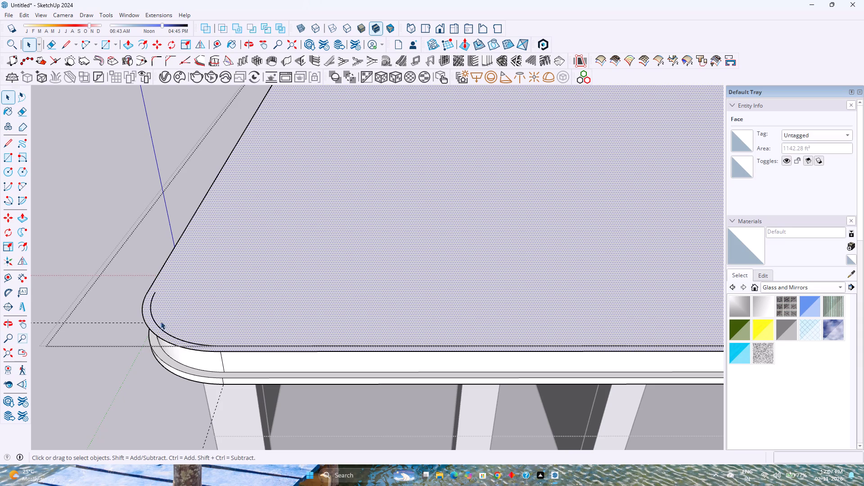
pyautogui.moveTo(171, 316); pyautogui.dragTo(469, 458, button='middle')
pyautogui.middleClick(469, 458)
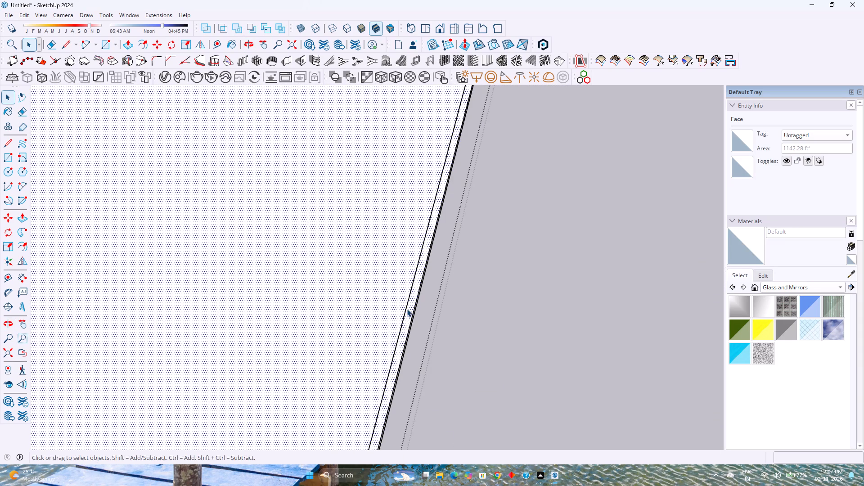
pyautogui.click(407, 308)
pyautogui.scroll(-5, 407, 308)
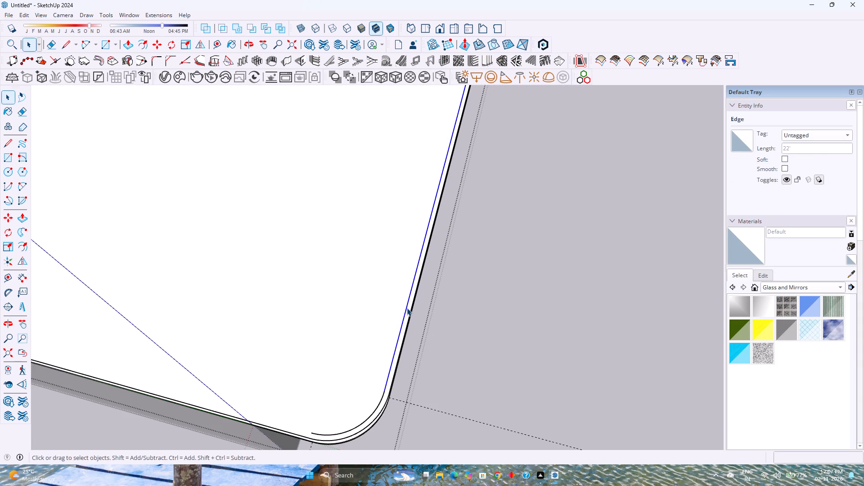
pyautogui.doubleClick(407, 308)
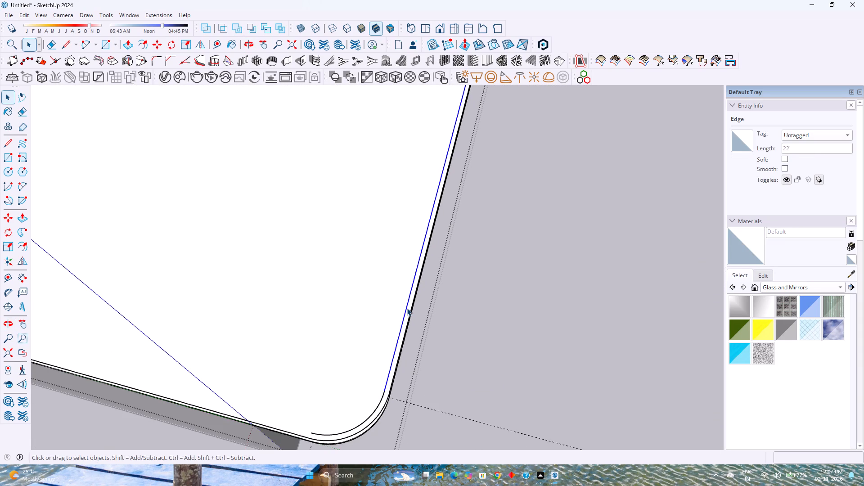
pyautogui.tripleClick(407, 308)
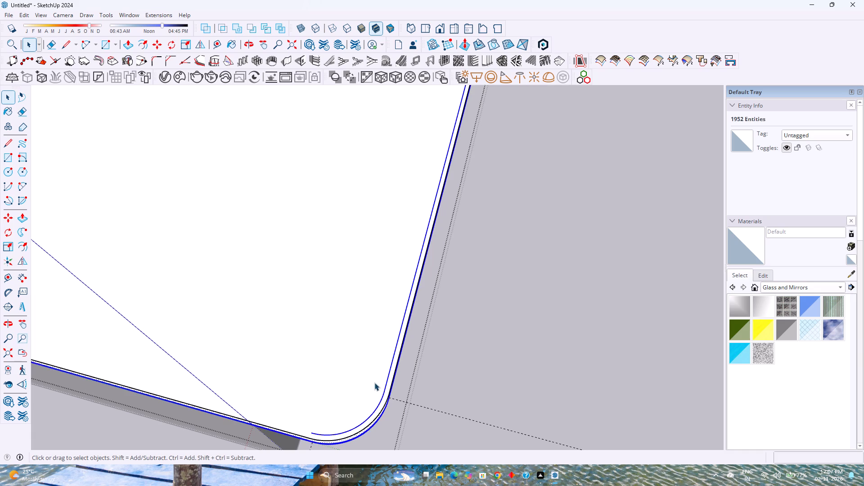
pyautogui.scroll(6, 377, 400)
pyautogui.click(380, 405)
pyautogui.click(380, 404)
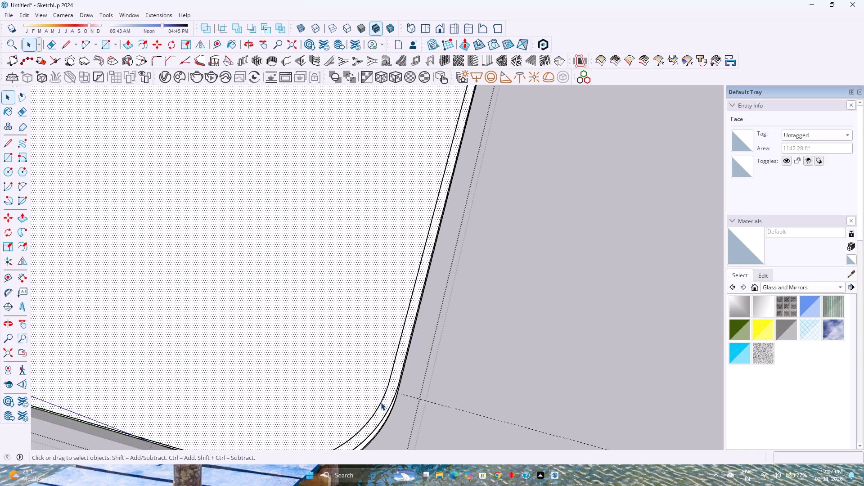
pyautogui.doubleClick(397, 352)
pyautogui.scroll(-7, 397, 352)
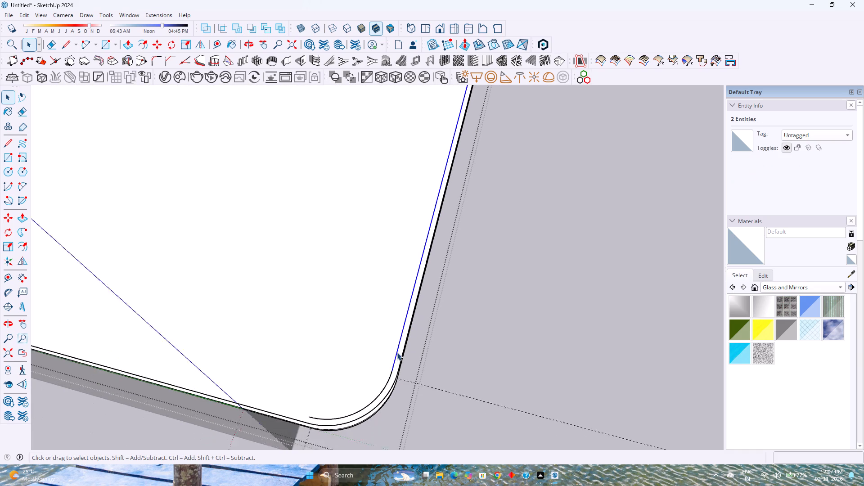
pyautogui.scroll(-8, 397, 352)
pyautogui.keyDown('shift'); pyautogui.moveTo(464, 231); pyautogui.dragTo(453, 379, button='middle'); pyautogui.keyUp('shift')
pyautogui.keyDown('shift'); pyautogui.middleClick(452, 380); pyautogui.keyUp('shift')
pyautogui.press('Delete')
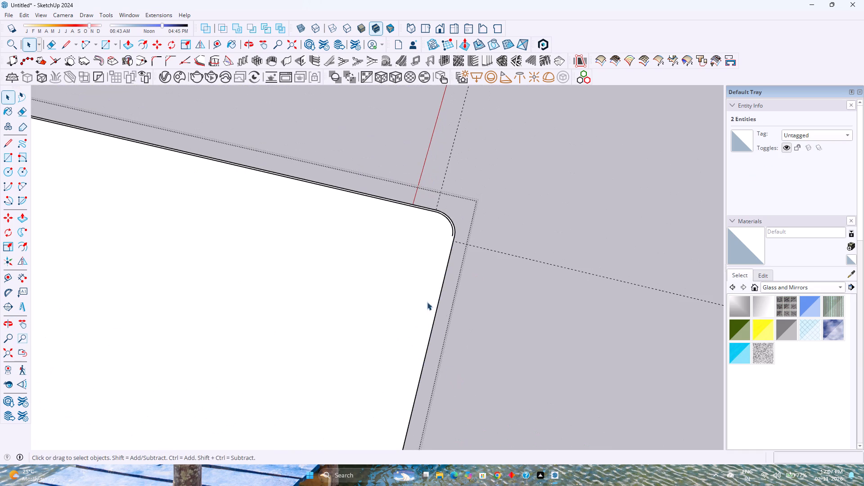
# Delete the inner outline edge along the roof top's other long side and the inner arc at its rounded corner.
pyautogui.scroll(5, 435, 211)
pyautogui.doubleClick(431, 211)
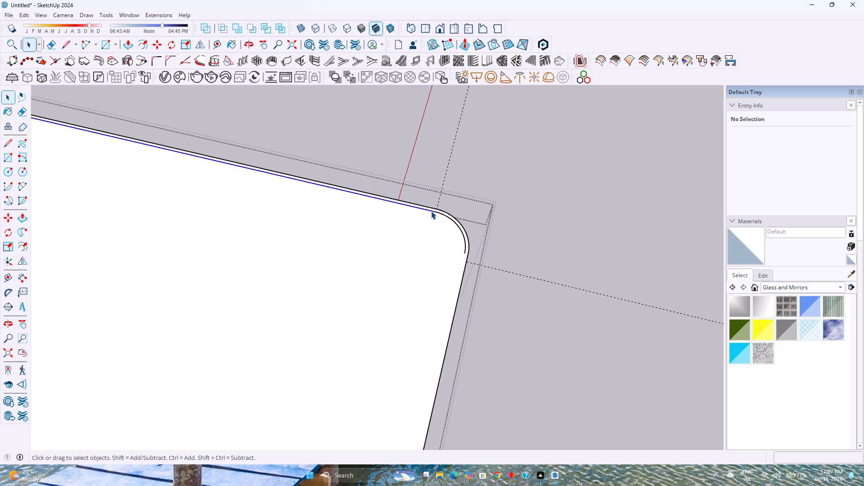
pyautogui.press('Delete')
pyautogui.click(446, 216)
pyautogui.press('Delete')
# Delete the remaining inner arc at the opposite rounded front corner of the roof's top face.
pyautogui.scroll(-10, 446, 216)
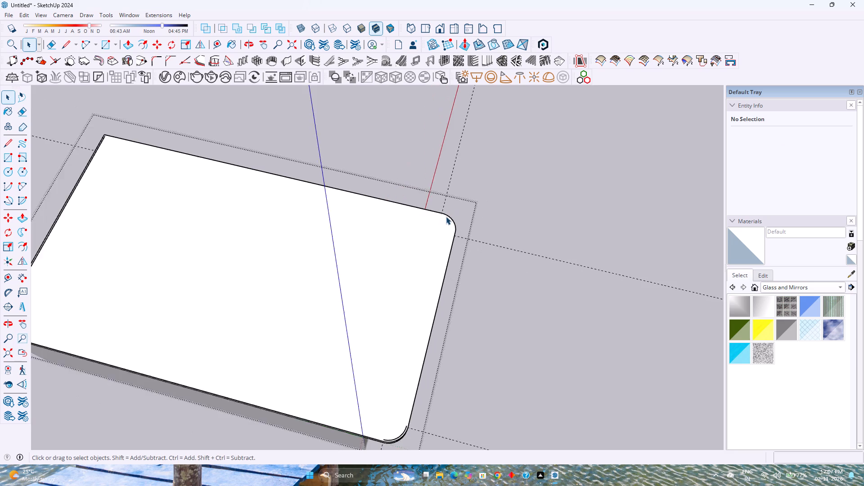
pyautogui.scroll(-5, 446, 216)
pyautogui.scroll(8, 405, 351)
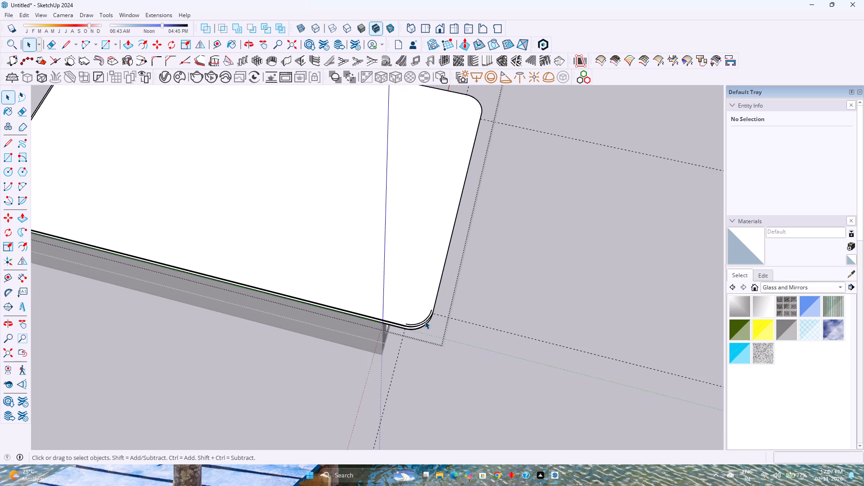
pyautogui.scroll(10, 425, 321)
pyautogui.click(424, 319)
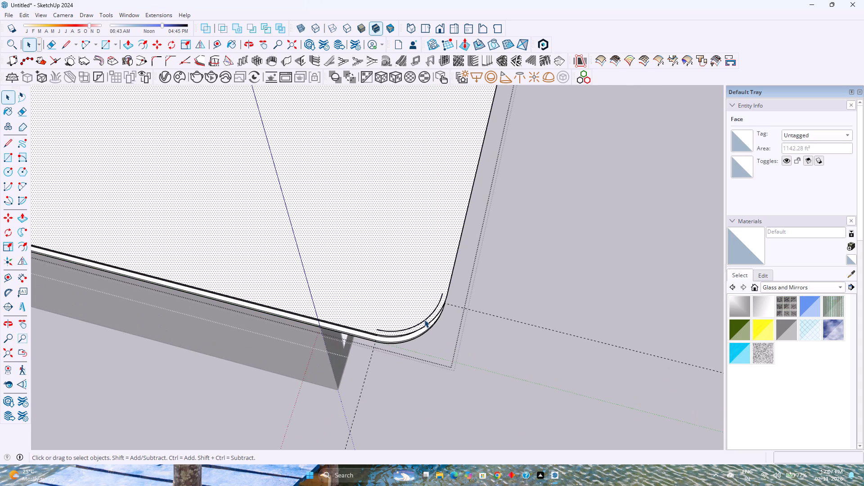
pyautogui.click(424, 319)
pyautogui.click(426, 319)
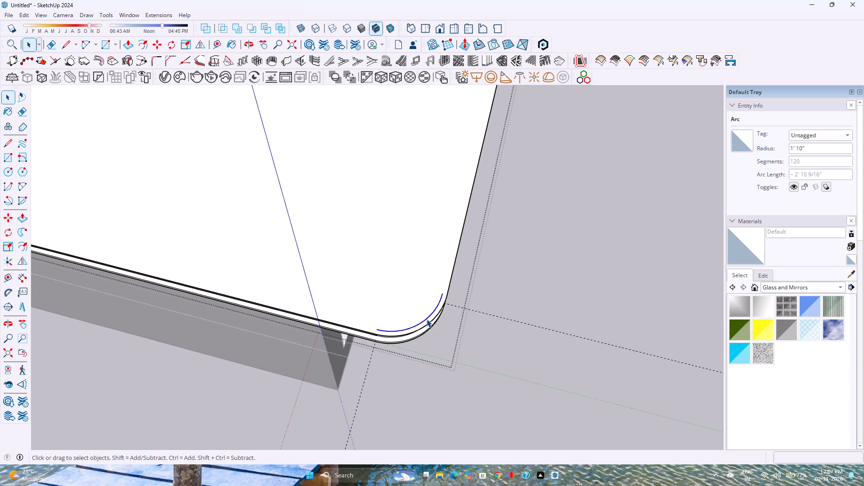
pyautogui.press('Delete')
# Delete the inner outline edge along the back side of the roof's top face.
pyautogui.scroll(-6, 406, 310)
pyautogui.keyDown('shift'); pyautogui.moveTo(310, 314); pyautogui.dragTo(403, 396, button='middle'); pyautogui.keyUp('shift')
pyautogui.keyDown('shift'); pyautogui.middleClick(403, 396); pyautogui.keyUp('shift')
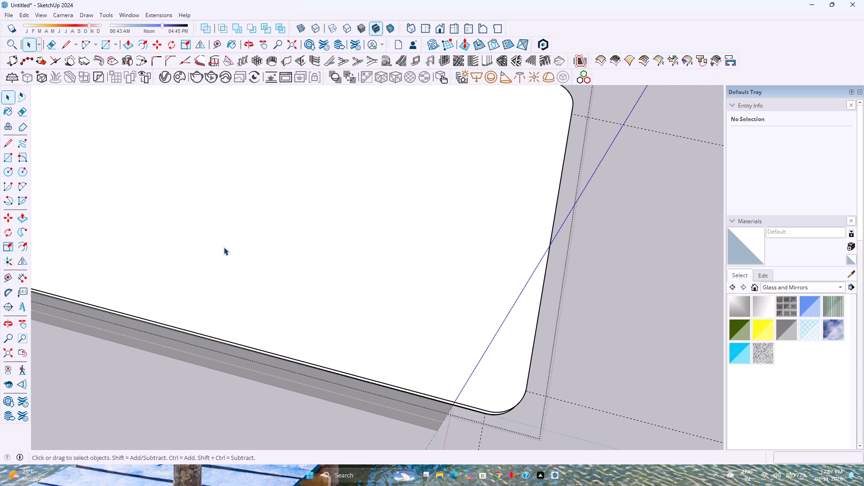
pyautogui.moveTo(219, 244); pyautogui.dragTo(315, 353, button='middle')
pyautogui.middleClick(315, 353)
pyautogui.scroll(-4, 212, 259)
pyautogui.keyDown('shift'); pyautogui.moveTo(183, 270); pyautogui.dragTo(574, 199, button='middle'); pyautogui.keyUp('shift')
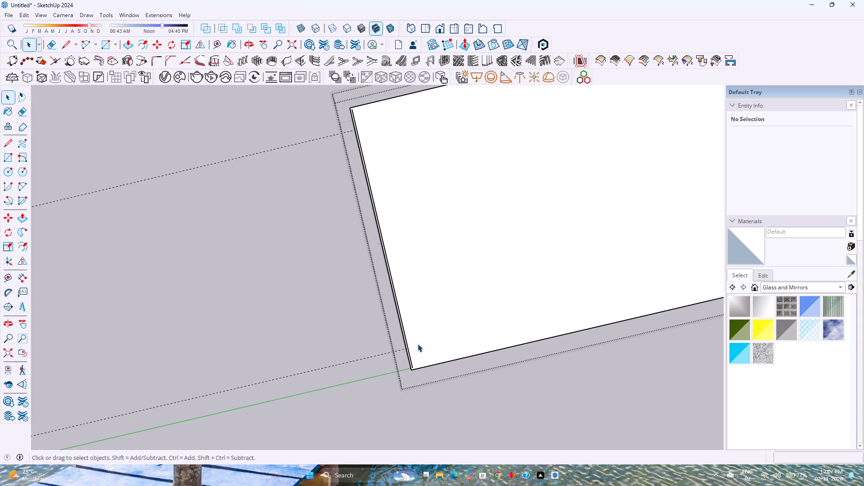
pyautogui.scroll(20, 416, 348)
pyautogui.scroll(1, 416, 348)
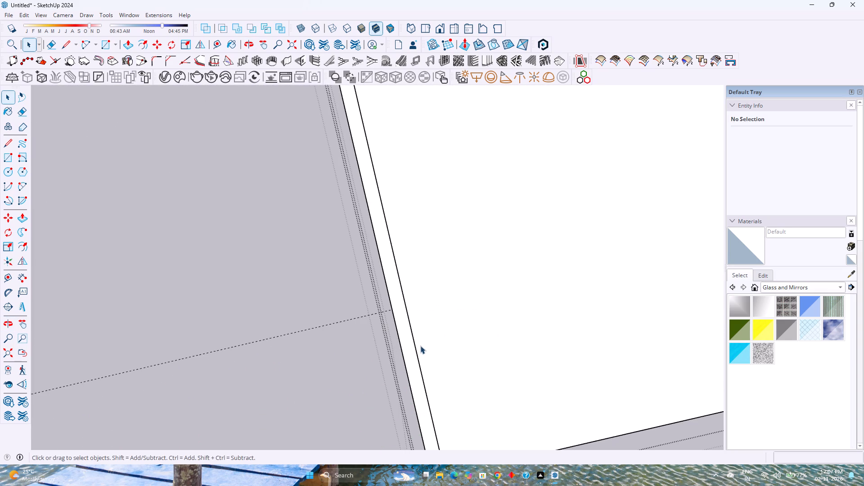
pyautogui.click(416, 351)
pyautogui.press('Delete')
# Examine the sides of the raised roof section below the overhanging top face, all around the building.
pyautogui.scroll(-4, 414, 335)
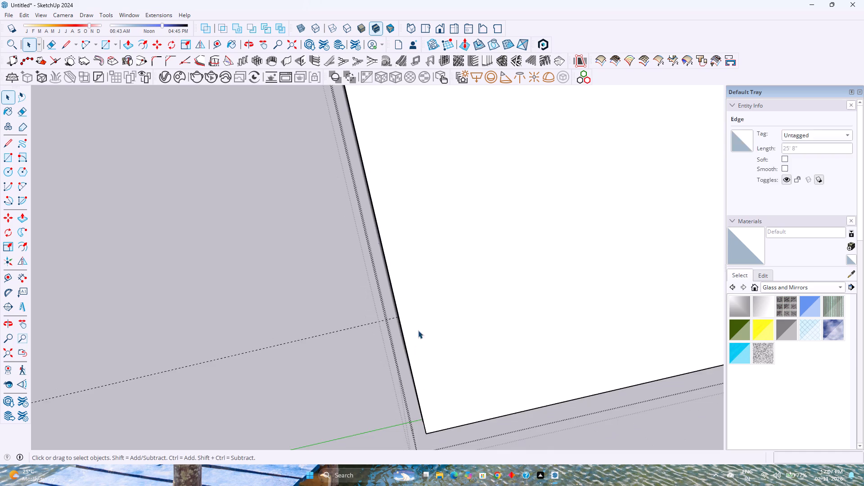
pyautogui.scroll(-4, 418, 330)
pyautogui.moveTo(457, 328); pyautogui.dragTo(314, 289, button='middle')
pyautogui.scroll(-7, 240, 247)
pyautogui.moveTo(443, 313); pyautogui.dragTo(216, 211, button='middle')
pyautogui.scroll(-3, 197, 199)
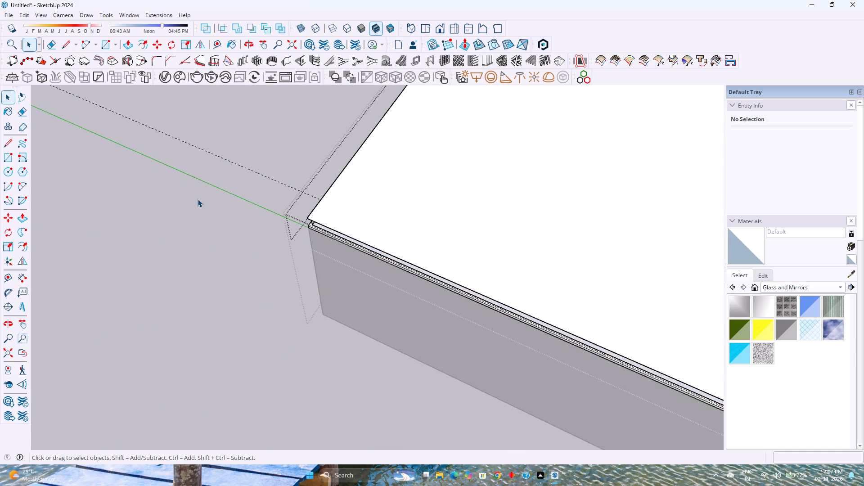
pyautogui.scroll(-4, 198, 199)
pyautogui.moveTo(397, 300); pyautogui.dragTo(330, 194, button='middle')
pyautogui.scroll(4, 421, 227)
pyautogui.keyDown('shift'); pyautogui.moveTo(423, 228); pyautogui.dragTo(421, 229, button='middle'); pyautogui.keyUp('shift')
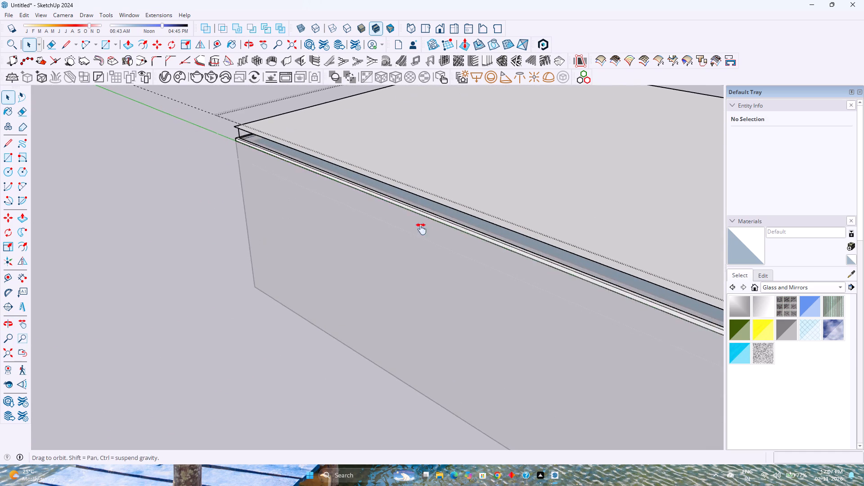
pyautogui.keyDown('shift'); pyautogui.moveTo(421, 229); pyautogui.dragTo(274, 230, button='middle'); pyautogui.keyUp('shift')
pyautogui.scroll(-2, 387, 253)
pyautogui.keyDown('shift'); pyautogui.moveTo(441, 275); pyautogui.dragTo(282, 185, button='middle'); pyautogui.keyUp('shift')
pyautogui.keyDown('shift'); pyautogui.moveTo(504, 308); pyautogui.dragTo(338, 225, button='middle'); pyautogui.keyUp('shift')
pyautogui.moveTo(596, 355); pyautogui.dragTo(486, 284, button='middle')
pyautogui.middleClick(486, 284)
pyautogui.scroll(-3, 564, 323)
pyautogui.keyDown('shift'); pyautogui.moveTo(569, 363); pyautogui.dragTo(161, 228, button='middle'); pyautogui.keyUp('shift')
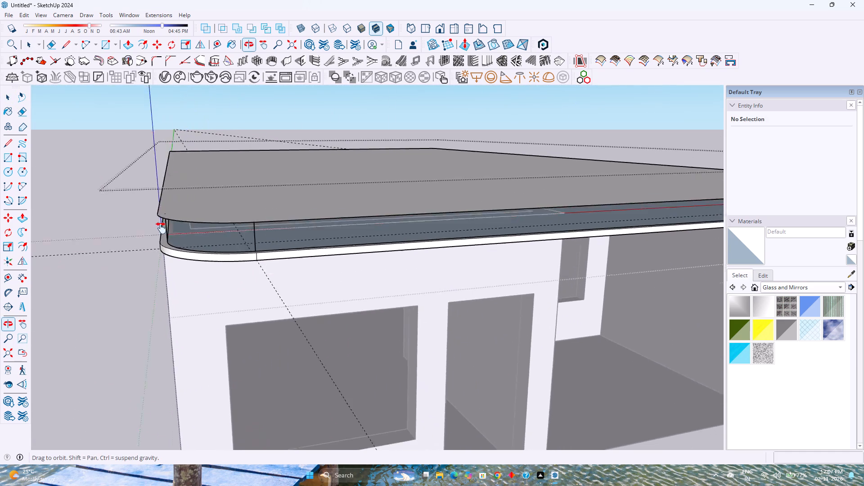
pyautogui.keyDown('shift'); pyautogui.moveTo(161, 228); pyautogui.dragTo(252, 199, button='middle'); pyautogui.keyUp('shift')
pyautogui.scroll(2, 262, 199)
pyautogui.moveTo(240, 209); pyautogui.dragTo(444, 207, button='middle')
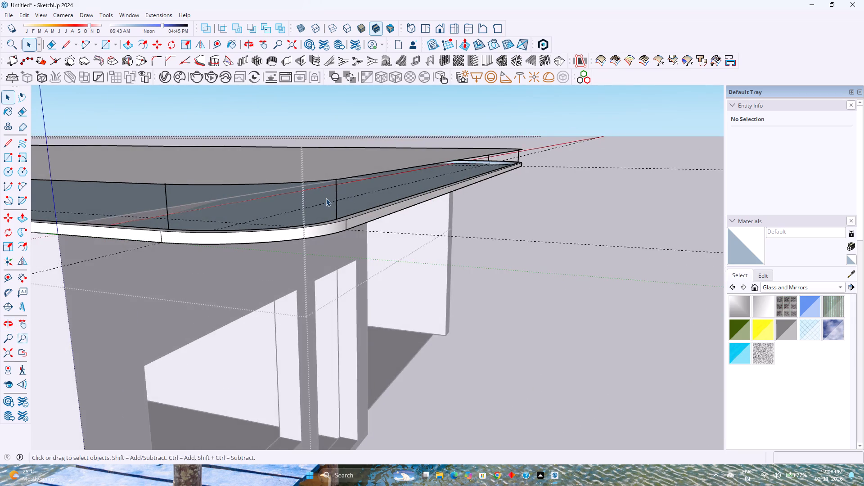
pyautogui.scroll(-3, 326, 198)
pyautogui.keyDown('shift'); pyautogui.moveTo(237, 222); pyautogui.dragTo(778, 262, button='middle'); pyautogui.keyUp('shift')
pyautogui.scroll(-3, 373, 248)
pyautogui.keyDown('shift'); pyautogui.moveTo(308, 254); pyautogui.dragTo(617, 266, button='middle'); pyautogui.keyUp('shift')
pyautogui.middleClick(617, 266)
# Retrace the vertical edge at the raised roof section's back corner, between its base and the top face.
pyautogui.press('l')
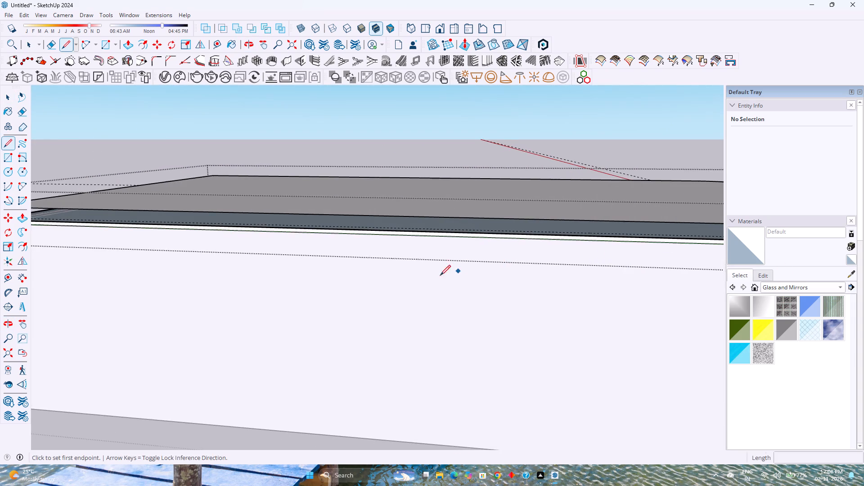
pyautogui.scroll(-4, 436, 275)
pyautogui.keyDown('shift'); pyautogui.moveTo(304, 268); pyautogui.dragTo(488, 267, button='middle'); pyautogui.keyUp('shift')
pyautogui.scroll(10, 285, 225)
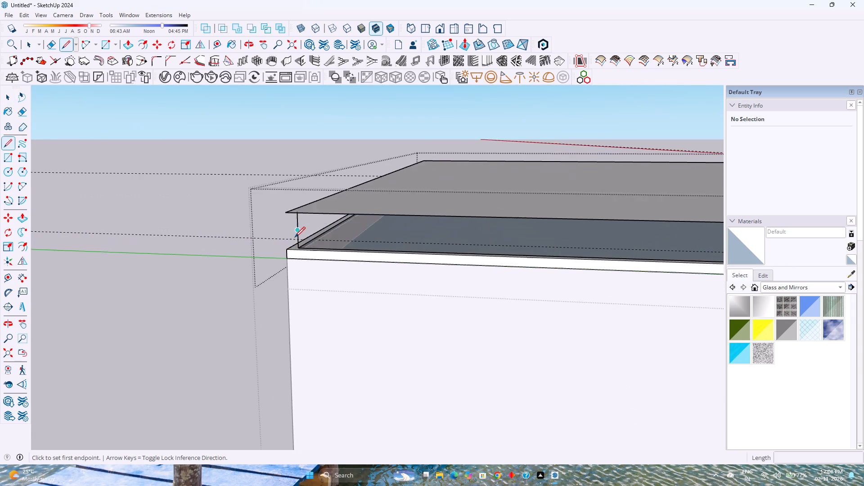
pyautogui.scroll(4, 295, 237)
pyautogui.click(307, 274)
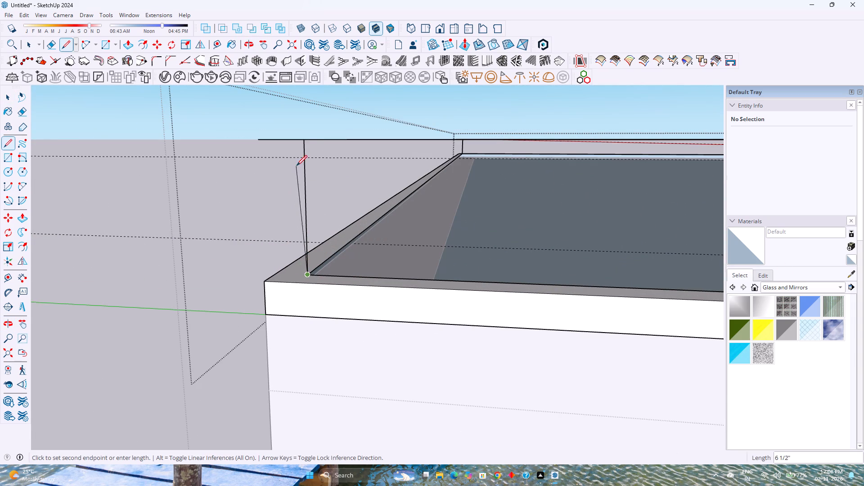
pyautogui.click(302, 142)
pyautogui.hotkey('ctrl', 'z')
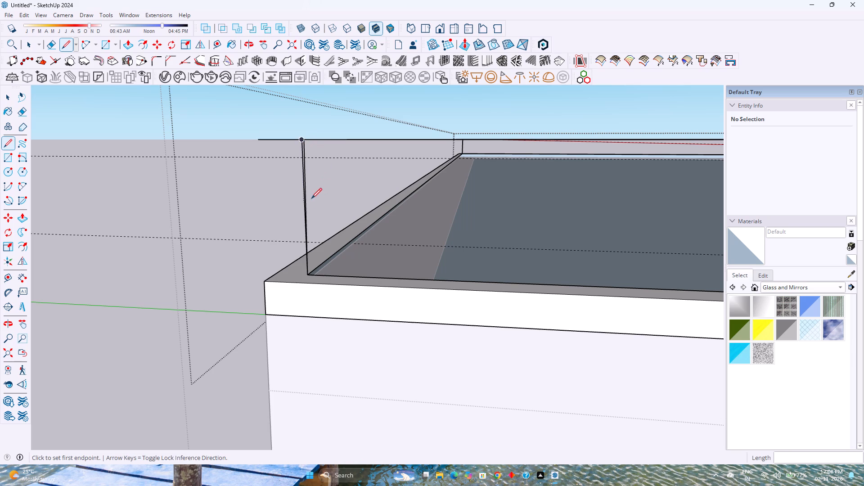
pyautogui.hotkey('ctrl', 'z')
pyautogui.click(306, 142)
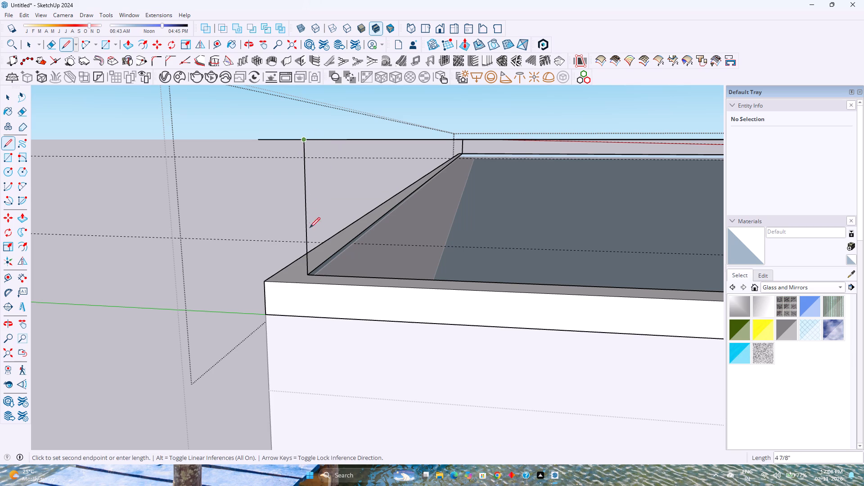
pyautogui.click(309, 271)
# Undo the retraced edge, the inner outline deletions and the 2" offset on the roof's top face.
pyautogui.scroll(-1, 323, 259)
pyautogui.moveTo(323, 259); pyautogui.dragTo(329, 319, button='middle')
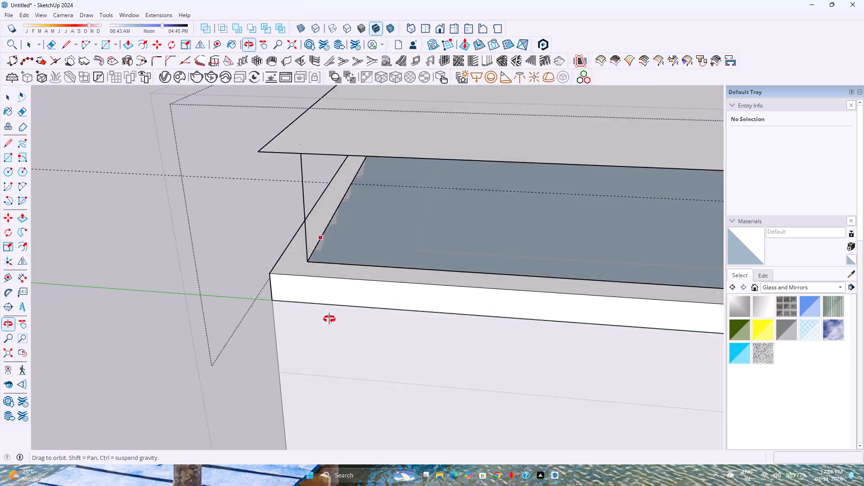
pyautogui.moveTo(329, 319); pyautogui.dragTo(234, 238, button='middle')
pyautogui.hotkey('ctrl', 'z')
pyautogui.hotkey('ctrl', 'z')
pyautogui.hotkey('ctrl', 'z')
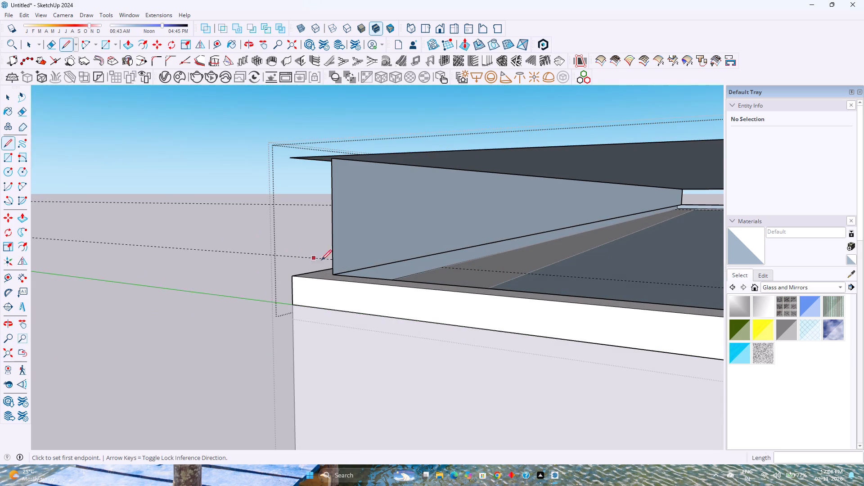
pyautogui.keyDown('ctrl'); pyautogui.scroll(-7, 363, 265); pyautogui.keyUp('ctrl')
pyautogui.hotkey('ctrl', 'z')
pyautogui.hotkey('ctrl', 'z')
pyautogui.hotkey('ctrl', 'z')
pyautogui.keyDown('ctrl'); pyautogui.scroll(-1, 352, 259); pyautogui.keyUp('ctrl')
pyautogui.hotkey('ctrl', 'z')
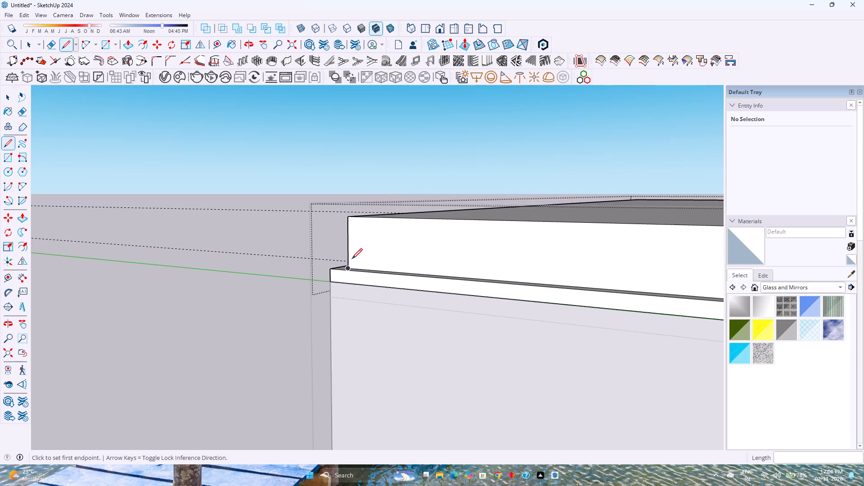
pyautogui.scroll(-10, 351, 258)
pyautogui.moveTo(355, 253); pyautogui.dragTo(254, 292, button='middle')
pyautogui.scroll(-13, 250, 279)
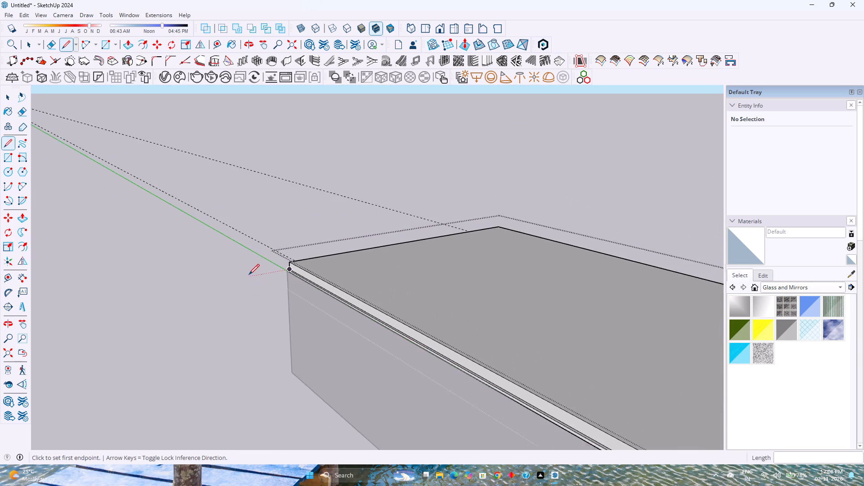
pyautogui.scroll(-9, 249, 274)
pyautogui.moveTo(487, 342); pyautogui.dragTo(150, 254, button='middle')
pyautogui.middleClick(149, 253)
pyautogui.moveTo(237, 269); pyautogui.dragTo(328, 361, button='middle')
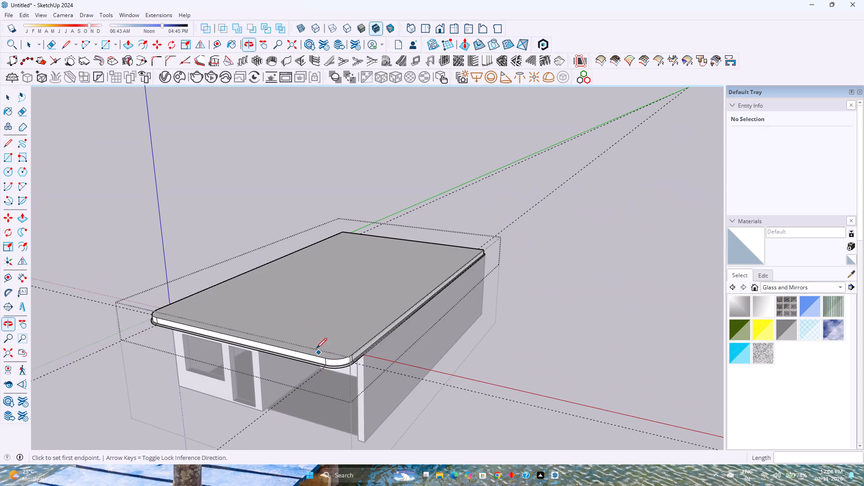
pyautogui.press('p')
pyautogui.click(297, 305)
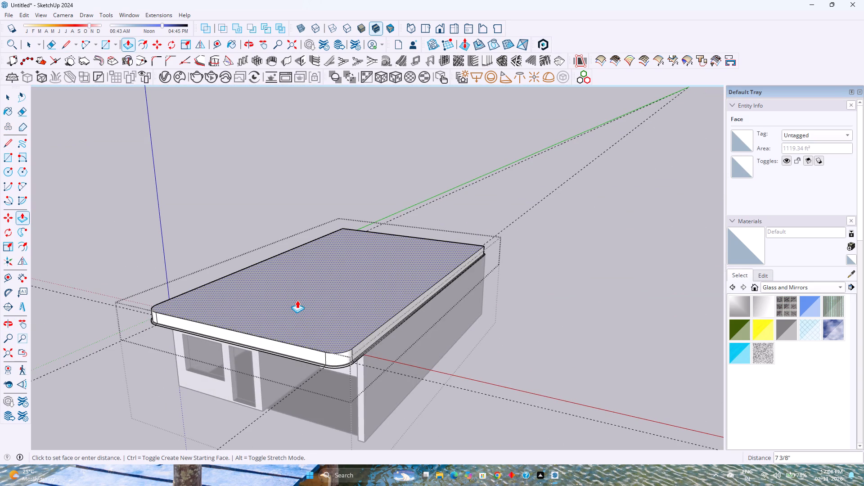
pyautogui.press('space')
# Redo the 2" outward offset of the raised roof section's top outline.
pyautogui.scroll(3, 297, 299)
pyautogui.moveTo(301, 304); pyautogui.dragTo(329, 339, button='middle')
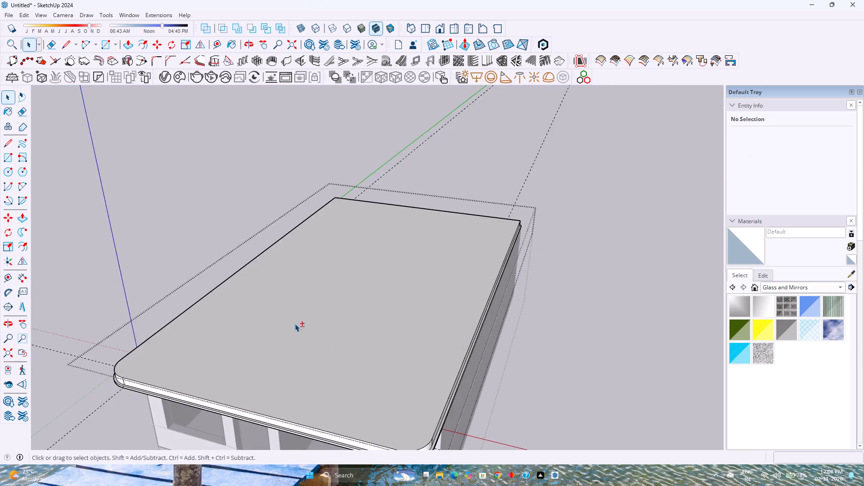
pyautogui.keyDown('shift'); pyautogui.moveTo(287, 323); pyautogui.dragTo(403, 296, button='middle'); pyautogui.keyUp('shift')
pyautogui.scroll(7, 273, 352)
pyautogui.moveTo(251, 355); pyautogui.dragTo(313, 305, button='middle')
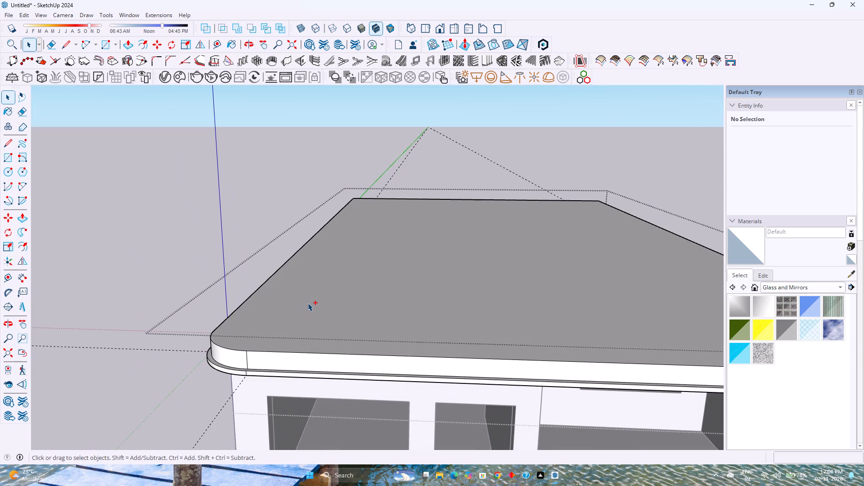
pyautogui.hotkey('ctrl', 'y')
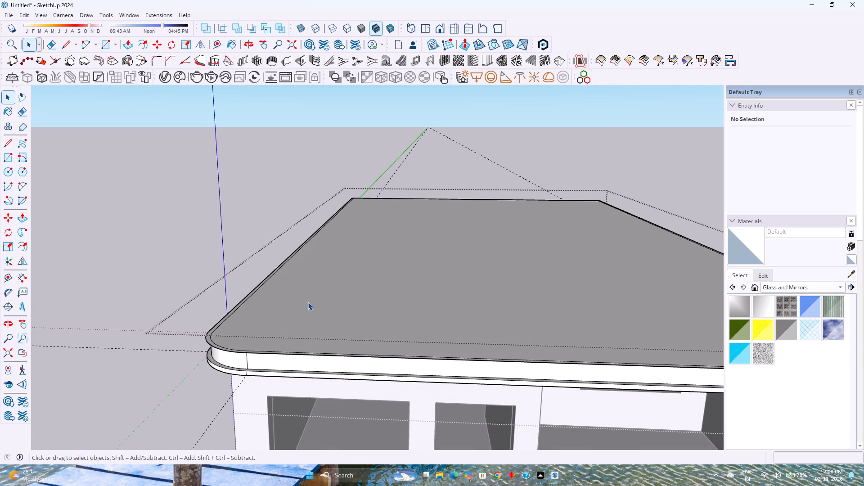
# Push/Pull the offset ring around the roof's top outline and the inner top face up 2".
pyautogui.press('p')
pyautogui.scroll(7, 201, 323)
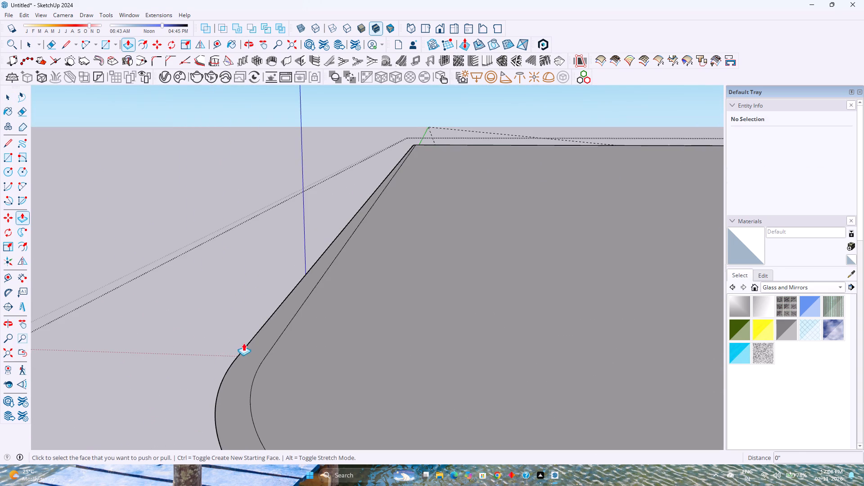
pyautogui.click(254, 343)
pyautogui.press('2')
pyautogui.press('Return')
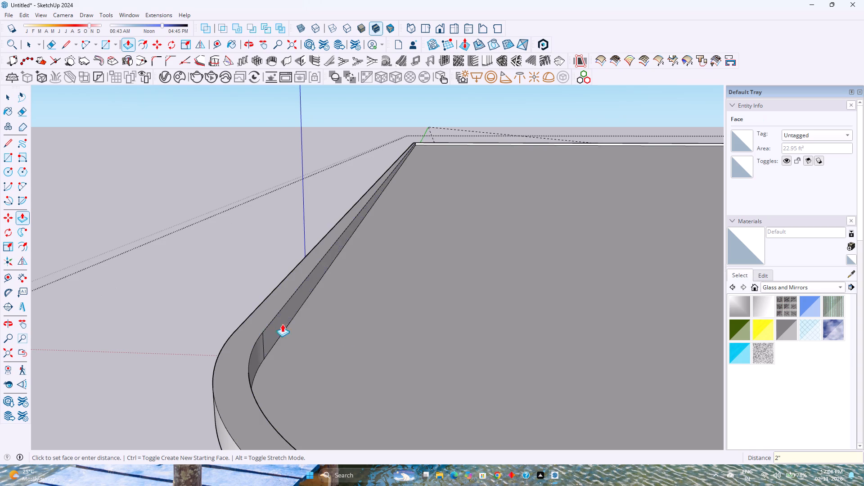
pyautogui.doubleClick(353, 332)
# Erase the leftover inner outline on the roof's top face along one long side, the adjoining rounded corner and the front.
pyautogui.scroll(-9, 347, 330)
pyautogui.moveTo(340, 331); pyautogui.dragTo(299, 292, button='middle')
pyautogui.scroll(-5, 306, 292)
pyautogui.moveTo(316, 306); pyautogui.dragTo(329, 362, button='middle')
pyautogui.press('e')
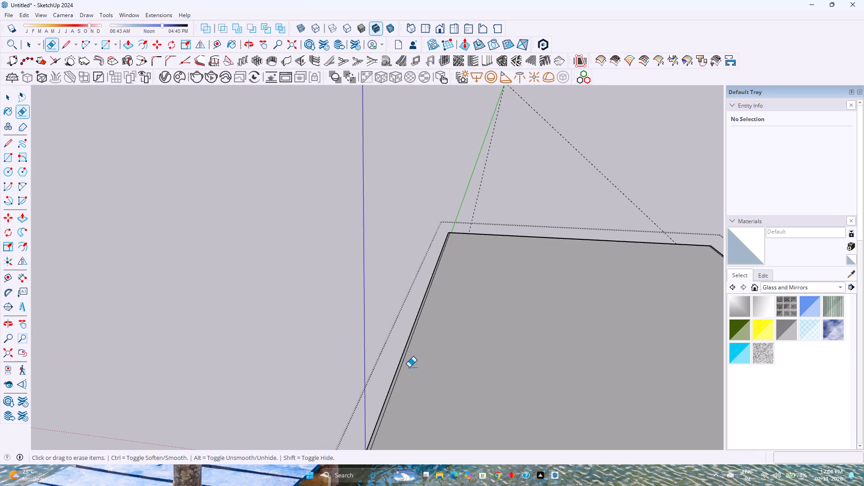
pyautogui.keyDown('shift'); pyautogui.moveTo(410, 367); pyautogui.dragTo(401, 304, button='middle'); pyautogui.keyUp('shift')
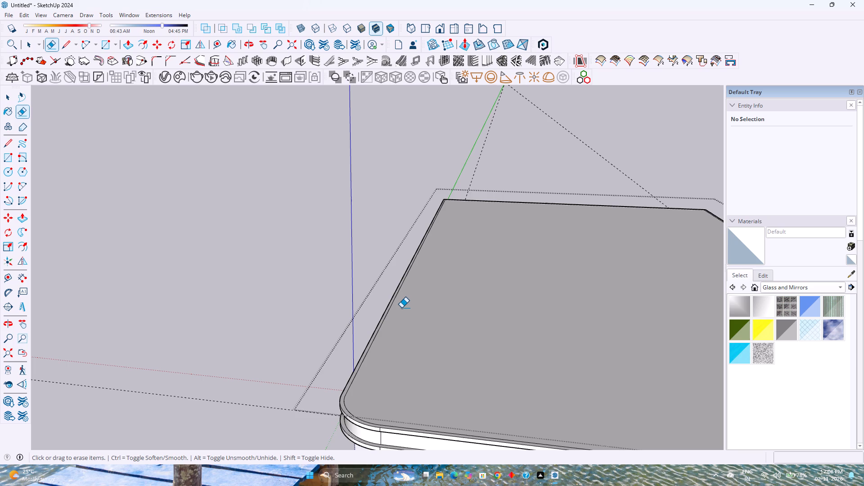
pyautogui.scroll(6, 341, 379)
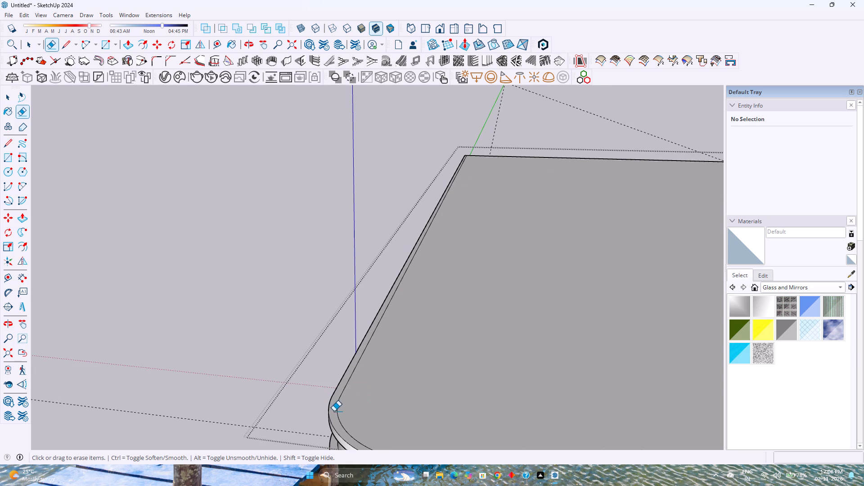
pyautogui.click(339, 415)
pyautogui.click(345, 390)
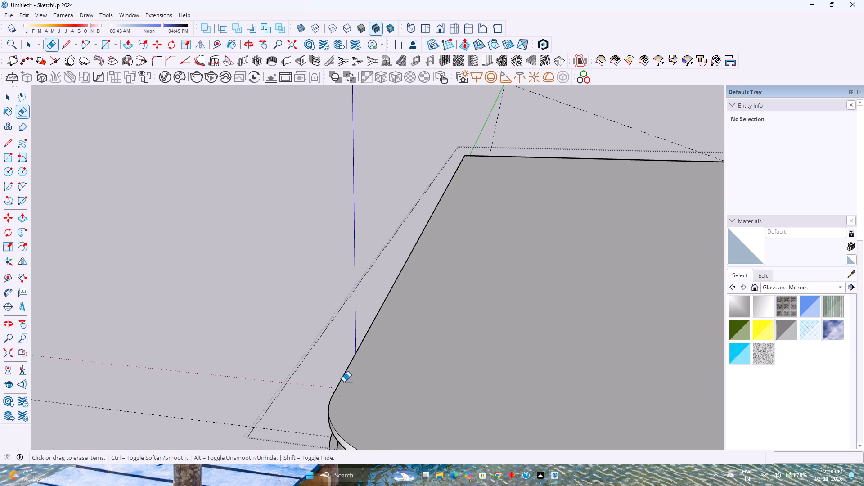
pyautogui.scroll(-6, 342, 380)
pyautogui.scroll(-4, 365, 413)
pyautogui.keyDown('shift'); pyautogui.moveTo(403, 417); pyautogui.dragTo(313, 330, button='middle'); pyautogui.keyUp('shift')
pyautogui.keyDown('shift'); pyautogui.middleClick(313, 330); pyautogui.keyUp('shift')
pyautogui.scroll(5, 396, 335)
pyautogui.moveTo(396, 335); pyautogui.dragTo(289, 375, button='middle')
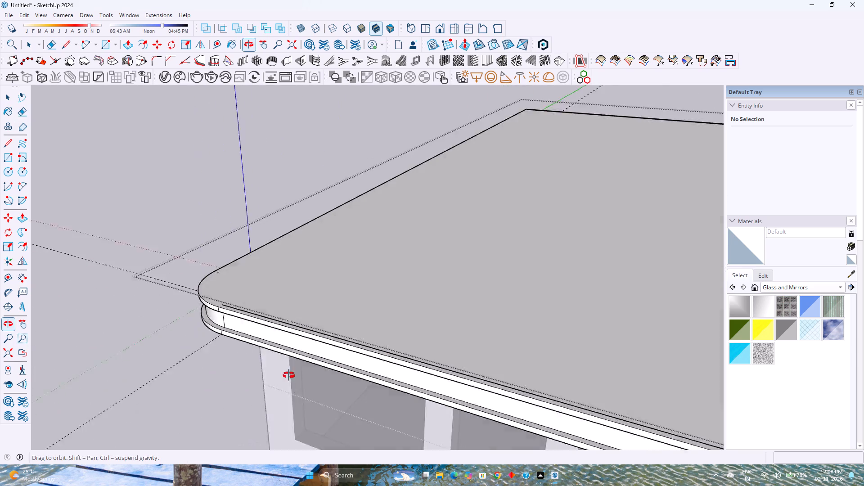
pyautogui.moveTo(289, 375); pyautogui.dragTo(236, 400, button='middle')
pyautogui.scroll(1, 310, 325)
pyautogui.click(315, 315)
pyautogui.scroll(-4, 315, 315)
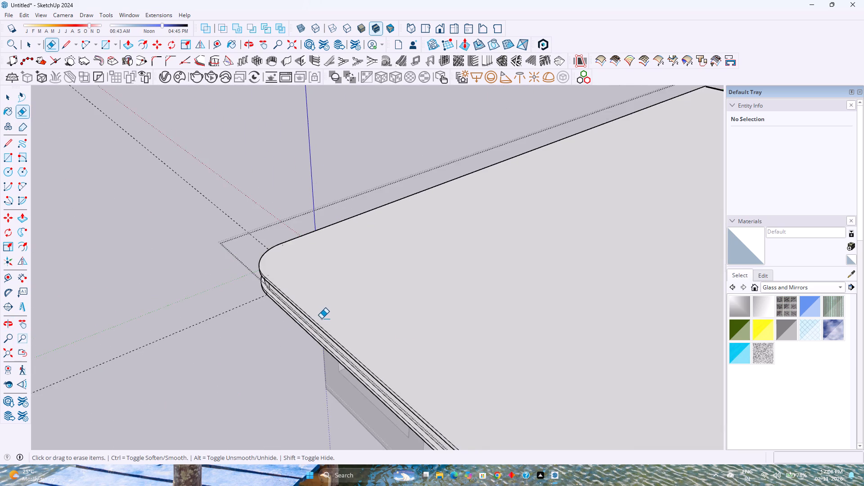
# Erase the remaining inner outline on the roof's top face at the second rounded corner, other long side and back.
pyautogui.scroll(-4, 432, 334)
pyautogui.keyDown('shift'); pyautogui.moveTo(436, 337); pyautogui.dragTo(350, 289, button='middle'); pyautogui.keyUp('shift')
pyautogui.scroll(-4, 342, 281)
pyautogui.keyDown('shift'); pyautogui.moveTo(447, 352); pyautogui.dragTo(332, 288, button='middle'); pyautogui.keyUp('shift')
pyautogui.keyDown('shift'); pyautogui.middleClick(332, 288); pyautogui.keyUp('shift')
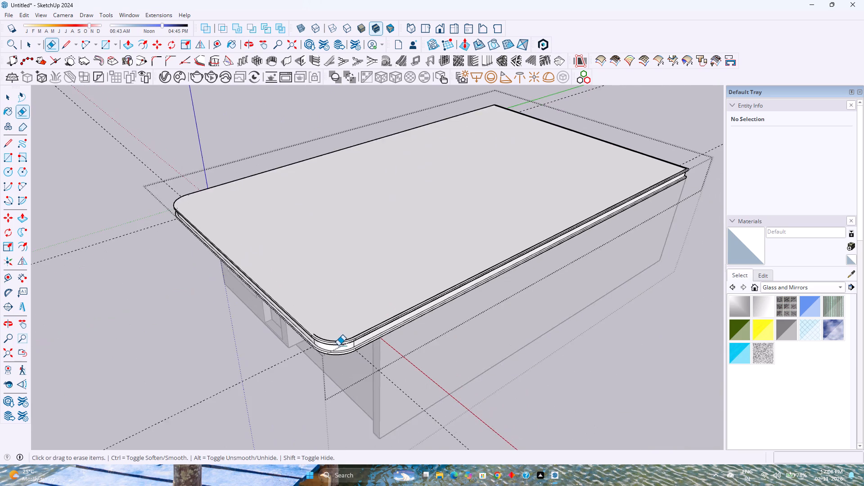
pyautogui.scroll(12, 338, 346)
pyautogui.click(332, 331)
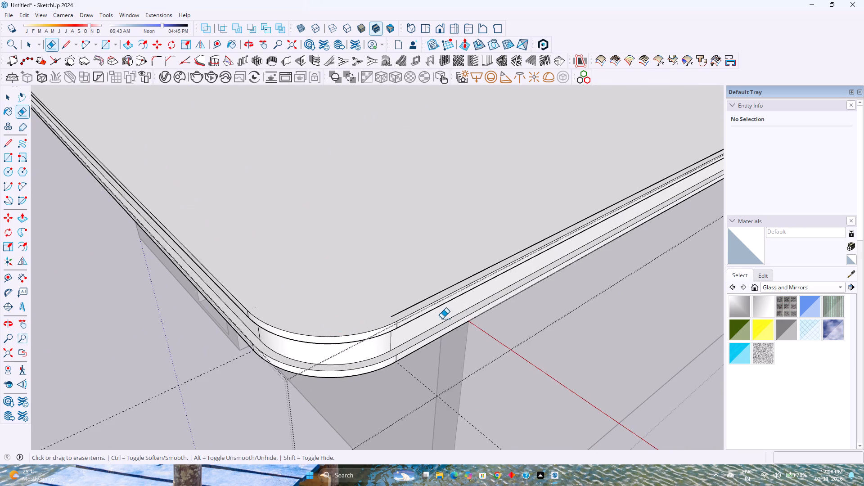
pyautogui.click(413, 305)
pyautogui.scroll(-5, 373, 305)
pyautogui.keyDown('shift'); pyautogui.moveTo(462, 257); pyautogui.dragTo(207, 384, button='middle'); pyautogui.keyUp('shift')
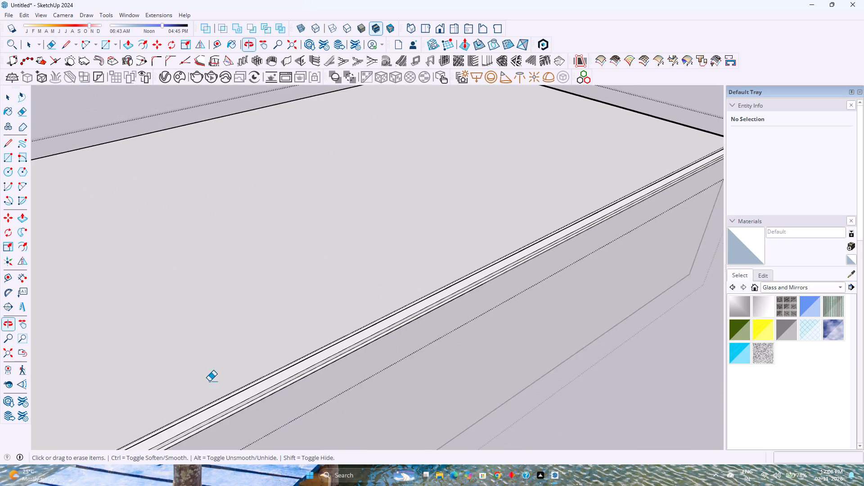
pyautogui.scroll(-6, 229, 369)
pyautogui.keyDown('shift'); pyautogui.moveTo(583, 117); pyautogui.dragTo(527, 282, button='middle'); pyautogui.keyUp('shift')
pyautogui.keyDown('shift'); pyautogui.middleClick(527, 282); pyautogui.keyUp('shift')
pyautogui.scroll(13, 485, 324)
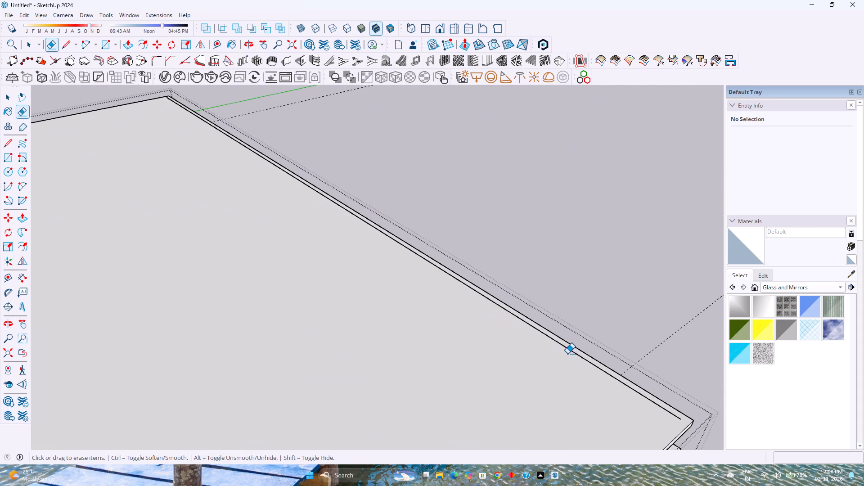
pyautogui.scroll(1, 567, 354)
pyautogui.click(567, 349)
# Hide the roof's merged top face to expose the inside of the slab.
pyautogui.scroll(-11, 504, 312)
pyautogui.keyDown('shift'); pyautogui.moveTo(320, 314); pyautogui.dragTo(491, 251, button='middle'); pyautogui.keyUp('shift')
pyautogui.scroll(-9, 521, 239)
pyautogui.press('space')
pyautogui.click(495, 247)
pyautogui.rightClick(495, 247)
pyautogui.click(535, 275)
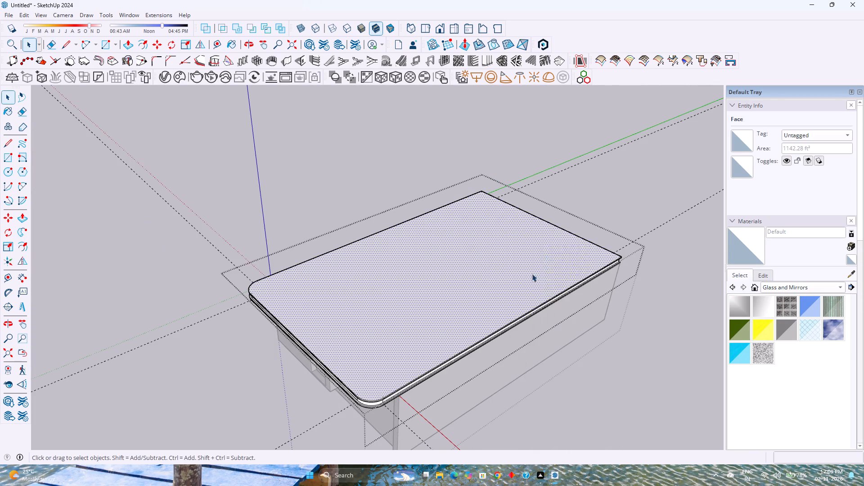
# Delete all the construction guides from the model.
pyautogui.moveTo(457, 286); pyautogui.dragTo(281, 331, button='middle')
pyautogui.scroll(4, 245, 215)
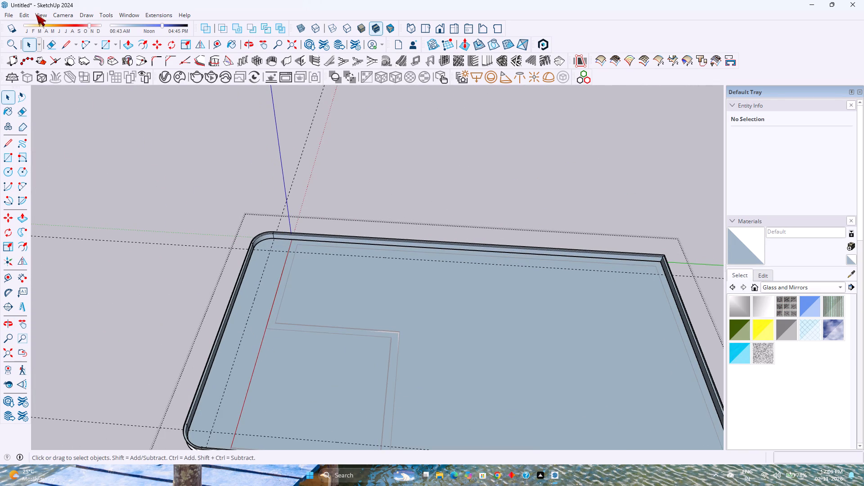
pyautogui.click(21, 14)
pyautogui.click(82, 107)
# Delete the two stray vertical edges inside the upper roof rim at the rounded corner near the origin.
pyautogui.scroll(2, 257, 271)
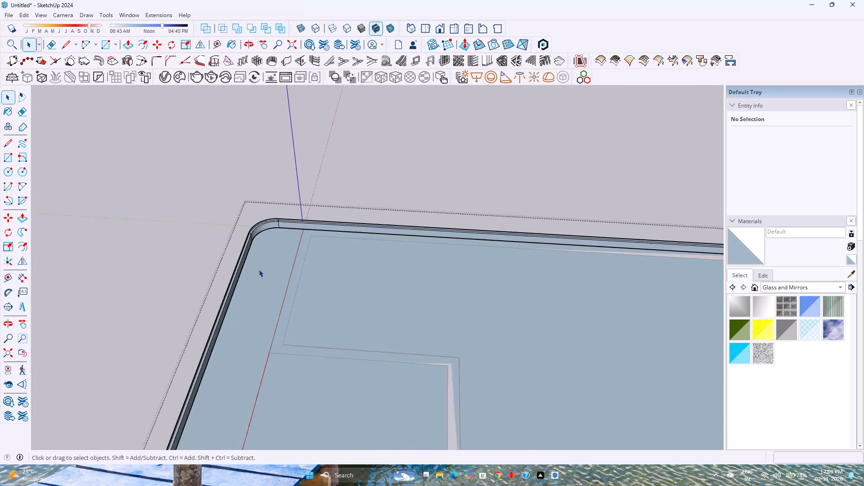
pyautogui.scroll(6, 259, 269)
pyautogui.moveTo(270, 232); pyautogui.dragTo(335, 304, button='middle')
pyautogui.scroll(7, 245, 312)
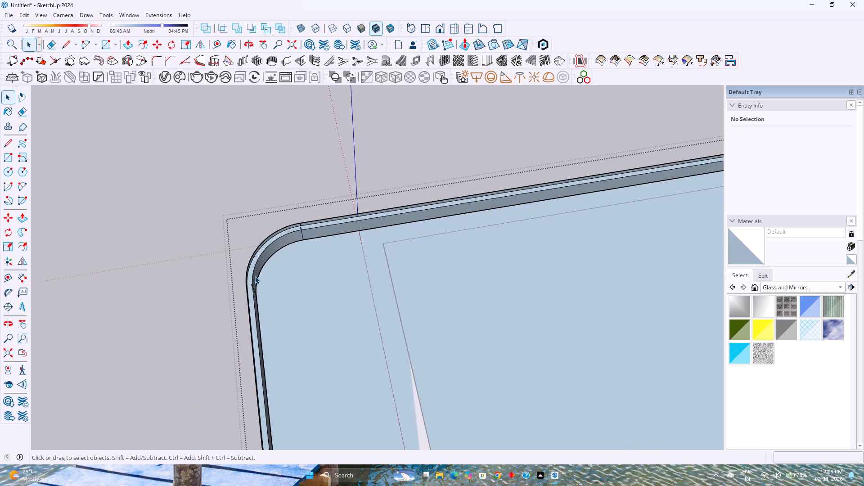
pyautogui.scroll(7, 255, 276)
pyautogui.moveTo(249, 297); pyautogui.dragTo(180, 229, button='middle')
pyautogui.scroll(2, 222, 243)
pyautogui.moveTo(231, 247); pyautogui.dragTo(230, 231, button='middle')
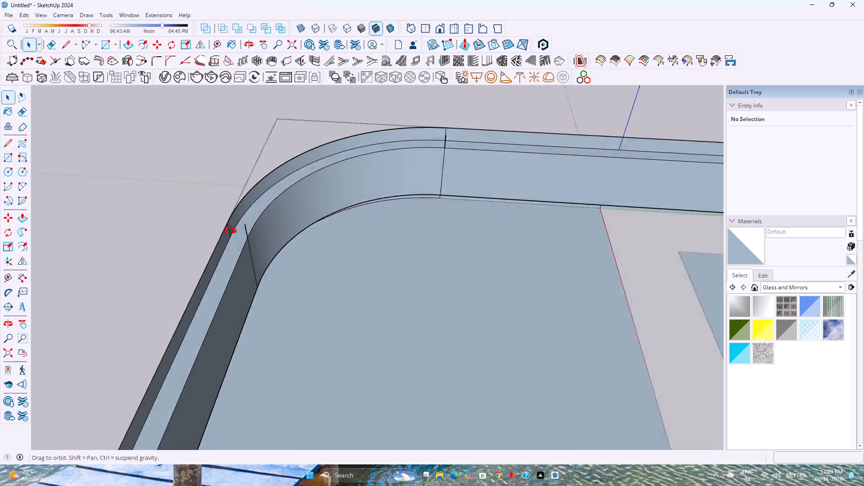
pyautogui.moveTo(230, 231); pyautogui.dragTo(325, 118, button='middle')
pyautogui.moveTo(367, 204); pyautogui.dragTo(278, 216, button='middle')
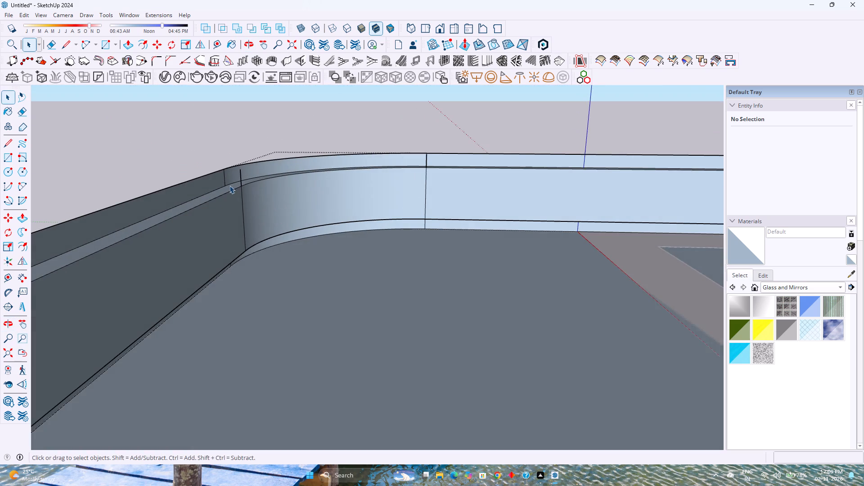
pyautogui.scroll(1, 228, 183)
pyautogui.click(243, 175)
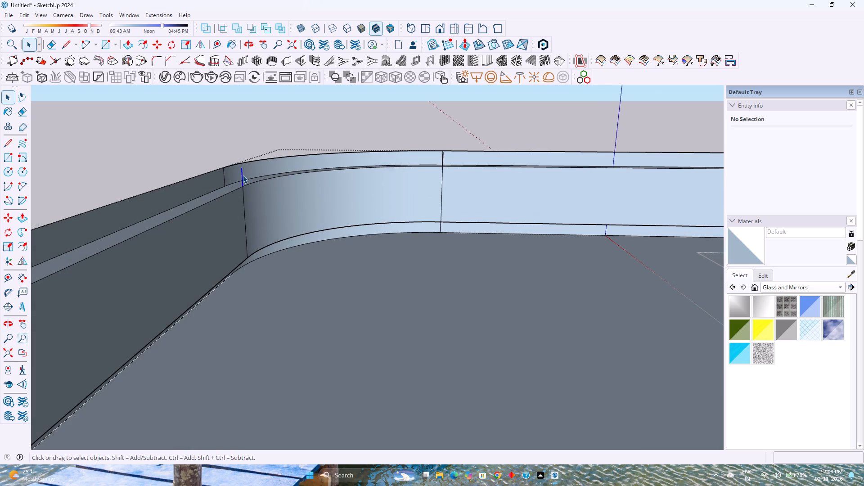
pyautogui.press('Delete')
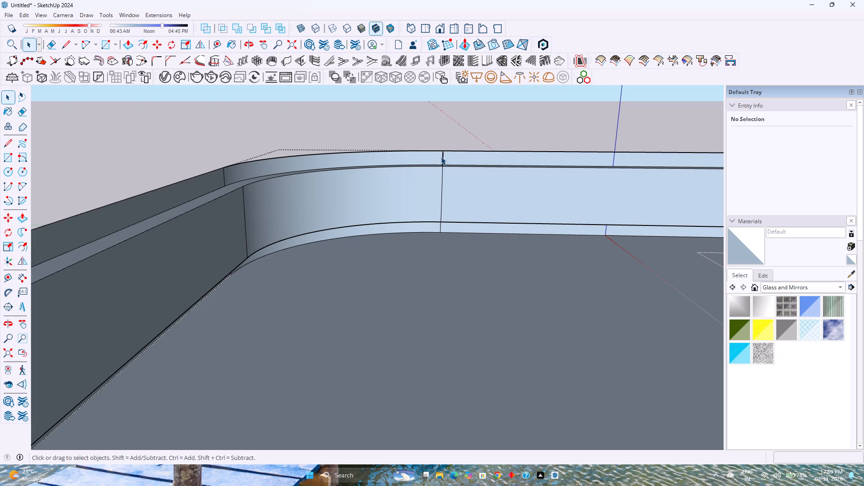
pyautogui.click(442, 157)
pyautogui.press('Delete')
# Delete the two stray vertical edges inside the upper roof rim at the other rounded front corner.
pyautogui.scroll(-16, 318, 222)
pyautogui.keyDown('shift'); pyautogui.moveTo(261, 281); pyautogui.dragTo(472, 158, button='middle'); pyautogui.keyUp('shift')
pyautogui.scroll(-4, 478, 166)
pyautogui.moveTo(503, 207); pyautogui.dragTo(247, 232, button='middle')
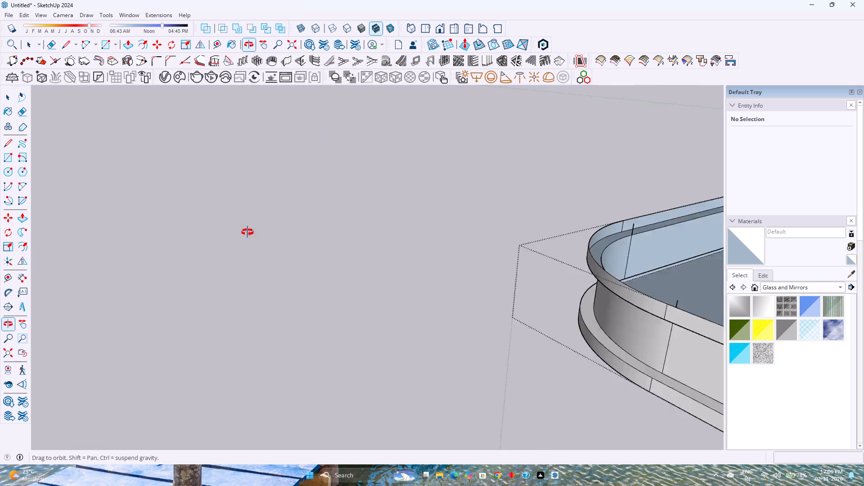
pyautogui.moveTo(247, 232); pyautogui.dragTo(121, 217, button='middle')
pyautogui.scroll(7, 585, 299)
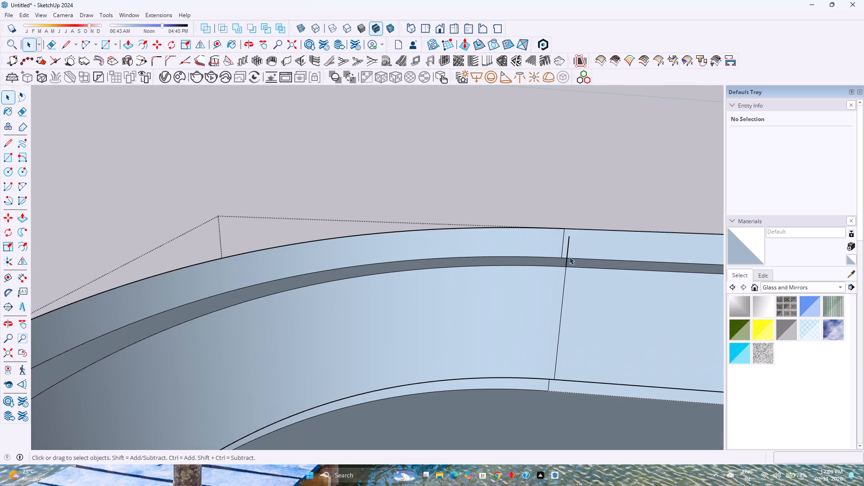
pyautogui.click(567, 250)
pyautogui.press('Delete')
pyautogui.scroll(-3, 561, 250)
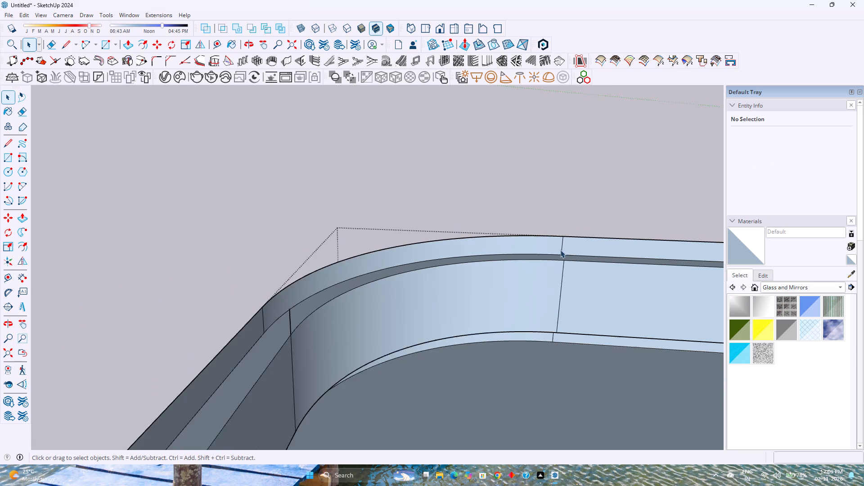
pyautogui.scroll(-4, 560, 250)
pyautogui.click(351, 299)
pyautogui.press('Delete')
# Delete the stray vertical edge inside the upper roof rim at the square back corner farther from the green axis.
pyautogui.scroll(-5, 351, 299)
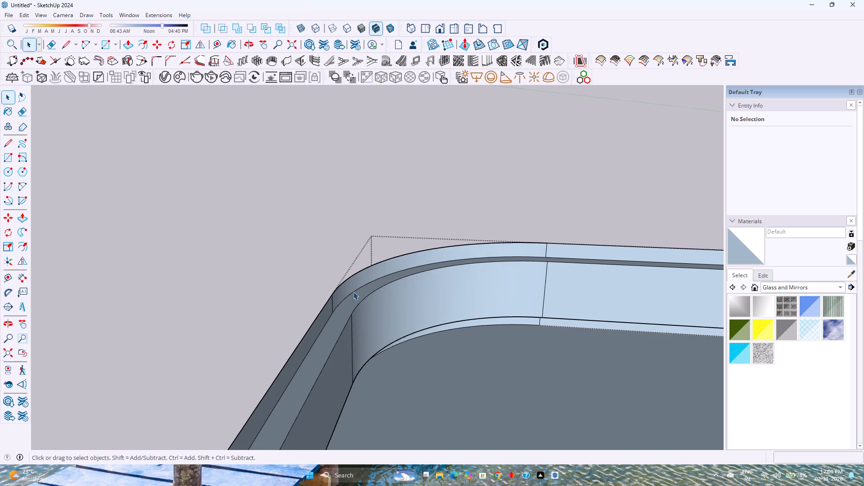
pyautogui.scroll(-5, 353, 292)
pyautogui.keyDown('shift'); pyautogui.moveTo(349, 300); pyautogui.dragTo(396, 192, button='middle'); pyautogui.keyUp('shift')
pyautogui.scroll(-17, 417, 171)
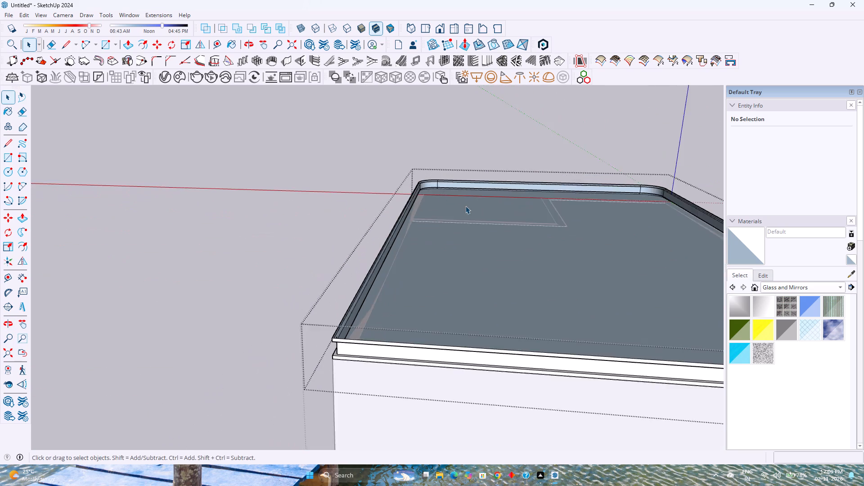
pyautogui.scroll(-4, 465, 206)
pyautogui.moveTo(465, 206); pyautogui.dragTo(150, 230, button='middle')
pyautogui.middleClick(150, 230)
pyautogui.scroll(13, 146, 234)
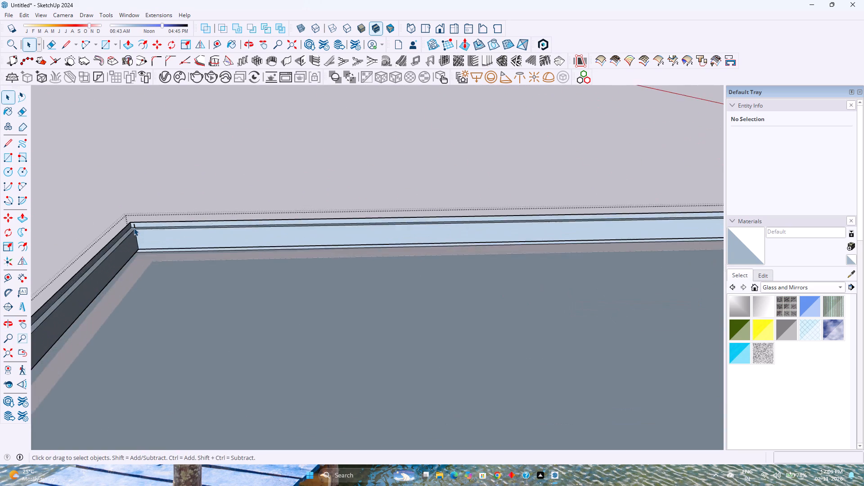
pyautogui.scroll(9, 134, 228)
pyautogui.click(135, 224)
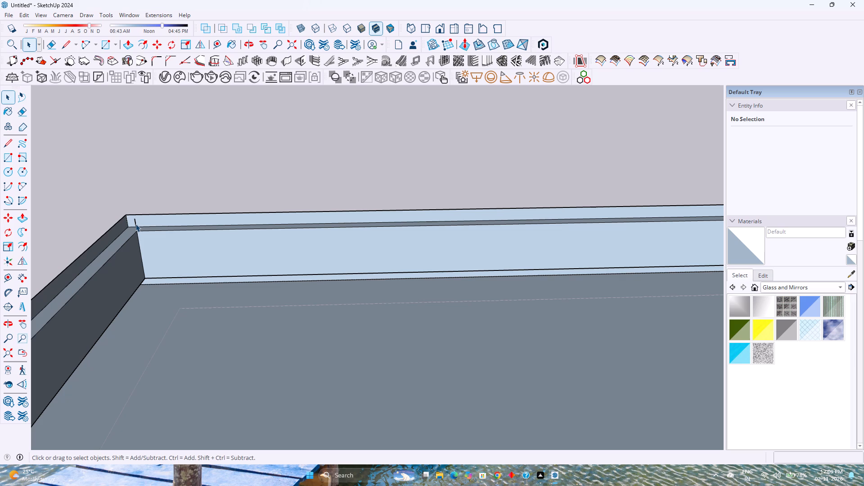
pyautogui.press('Delete')
# Delete the stray 2" vertical edge inside the upper roof rim at the square back corner by the green axis.
pyautogui.scroll(-16, 136, 225)
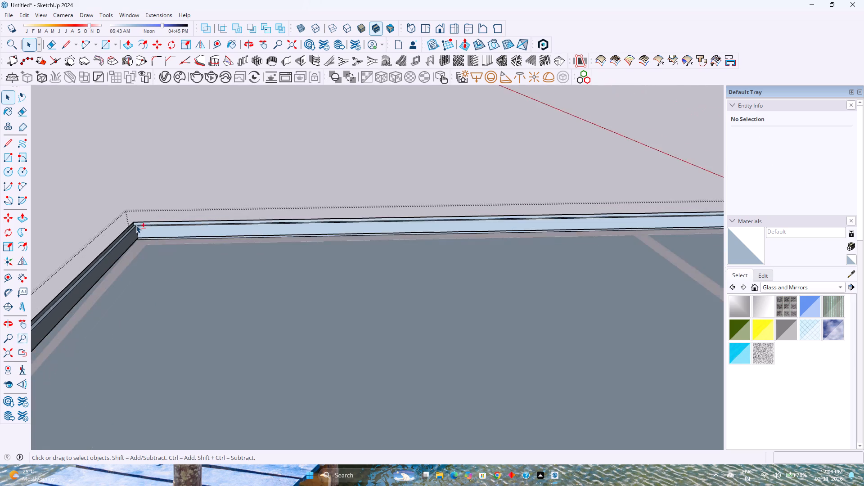
pyautogui.keyDown('shift'); pyautogui.scroll(1, 137, 229); pyautogui.keyUp('shift')
pyautogui.keyDown('shift'); pyautogui.moveTo(137, 229); pyautogui.dragTo(237, 210, button='middle'); pyautogui.keyUp('shift')
pyautogui.scroll(-10, 257, 208)
pyautogui.moveTo(320, 243); pyautogui.dragTo(0, 232, button='middle')
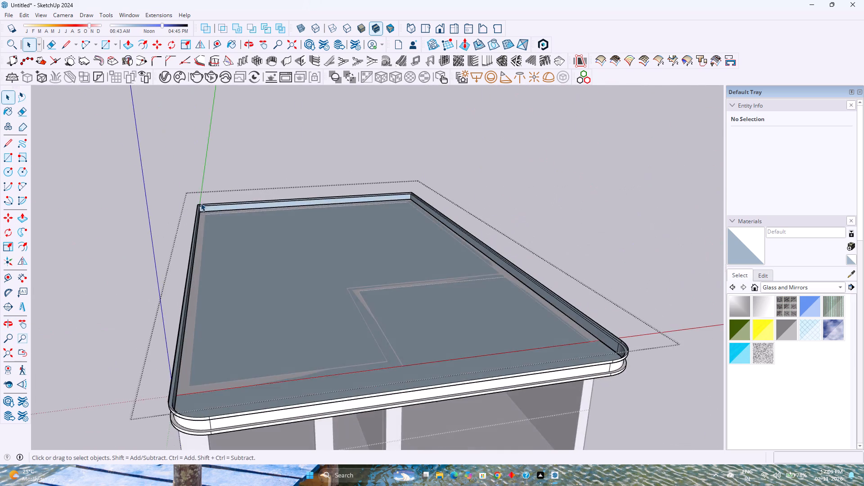
pyautogui.scroll(9, 211, 203)
pyautogui.moveTo(211, 206); pyautogui.dragTo(122, 229, button='middle')
pyautogui.scroll(1, 159, 198)
pyautogui.scroll(5, 211, 199)
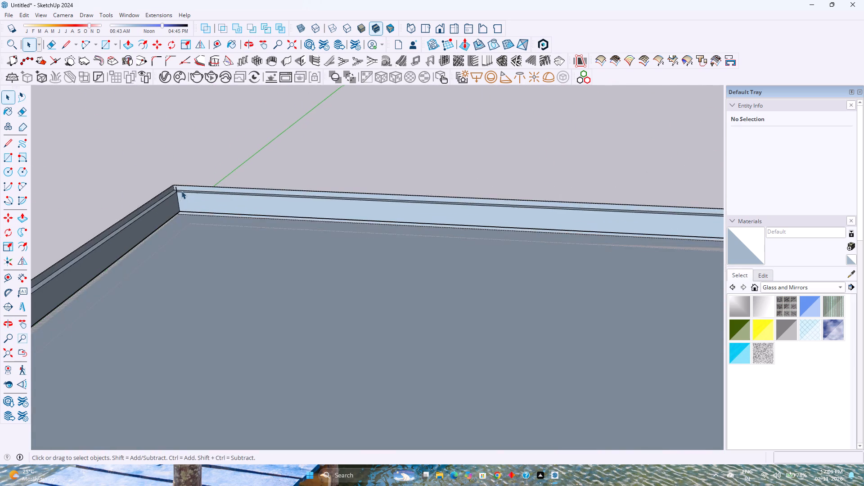
pyautogui.scroll(10, 181, 191)
pyautogui.click(174, 187)
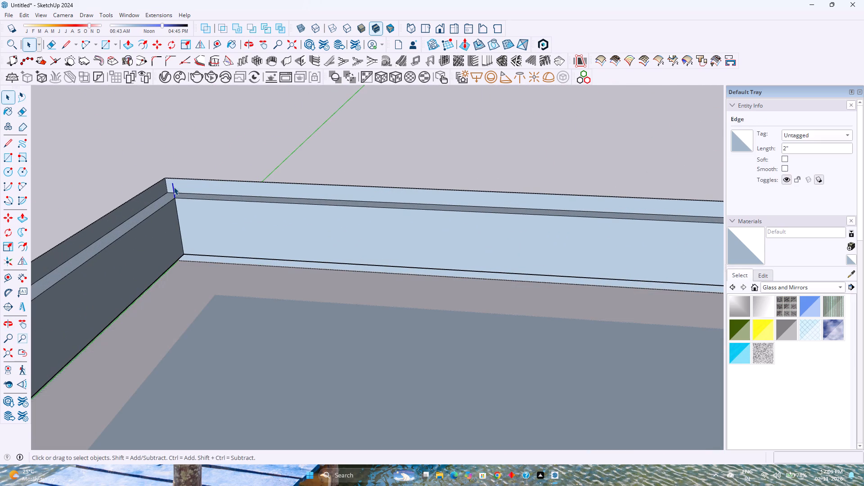
pyautogui.press('Delete')
# Unhide the roof's top face to close the slab again.
pyautogui.scroll(-13, 174, 187)
pyautogui.keyDown('shift'); pyautogui.moveTo(173, 194); pyautogui.dragTo(272, 202, button='middle'); pyautogui.keyUp('shift')
pyautogui.scroll(-11, 329, 202)
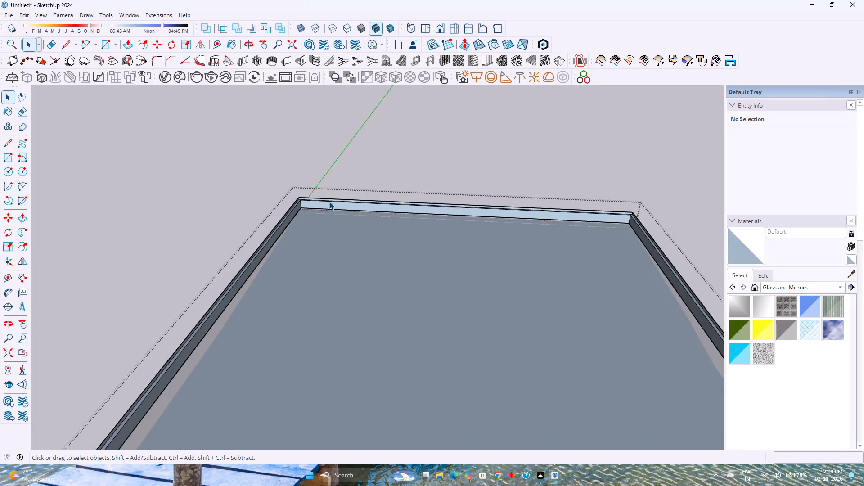
pyautogui.scroll(-5, 329, 202)
pyautogui.keyDown('shift'); pyautogui.moveTo(300, 256); pyautogui.dragTo(315, 191, button='middle'); pyautogui.keyUp('shift')
pyautogui.moveTo(290, 297); pyautogui.dragTo(309, 309, button='middle')
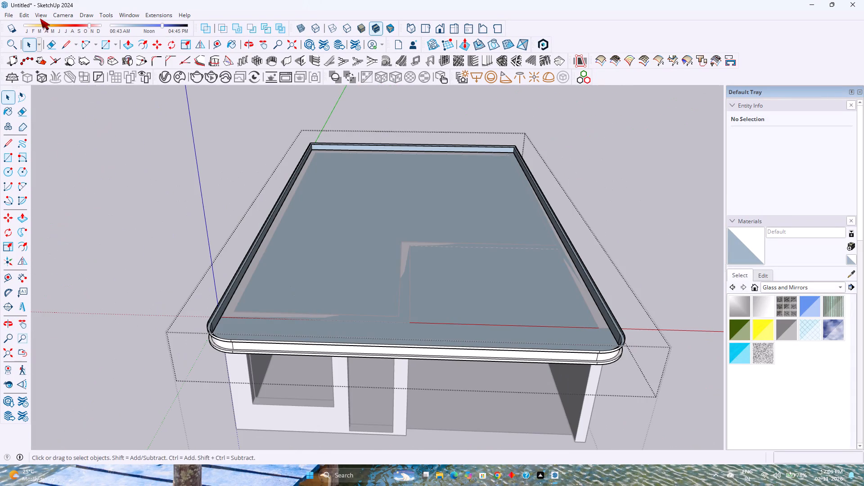
pyautogui.click(27, 17)
pyautogui.click(164, 170)
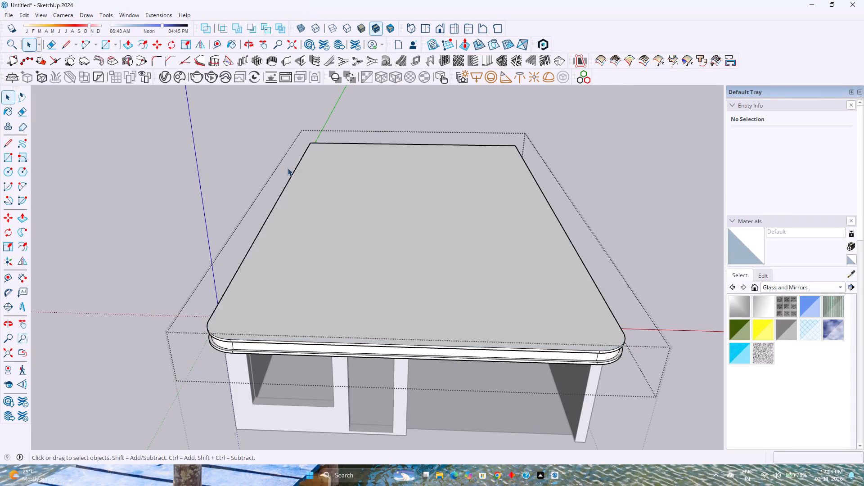
pyautogui.scroll(-4, 288, 168)
pyautogui.moveTo(317, 221); pyautogui.dragTo(288, 129, button='middle')
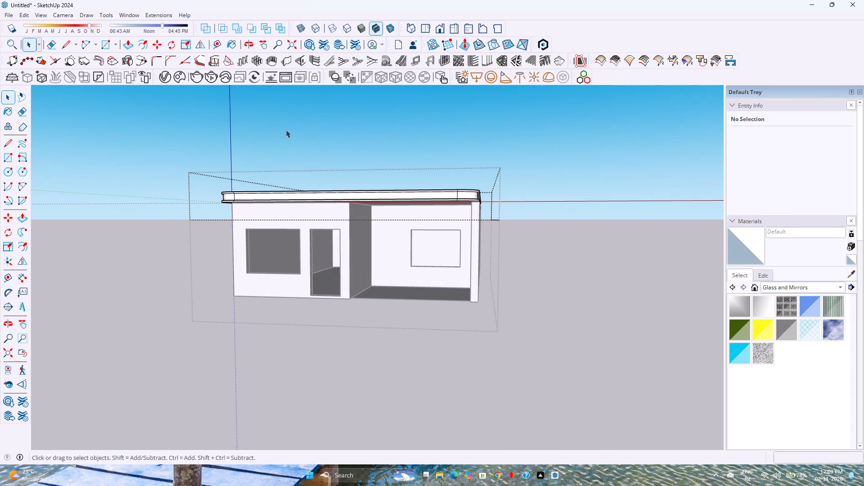
# Examine the closed roof slab and its overhanging layers from the front, the corner and above.
pyautogui.scroll(2, 424, 195)
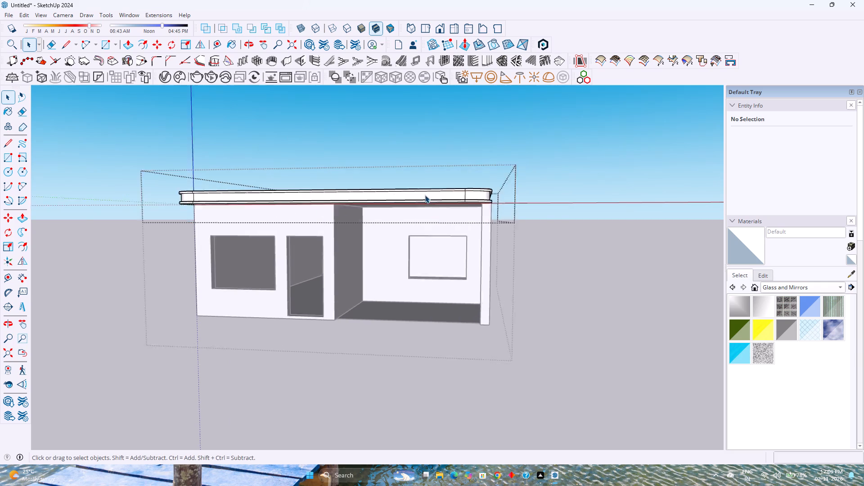
pyautogui.scroll(5, 425, 195)
pyautogui.middleClick(409, 202)
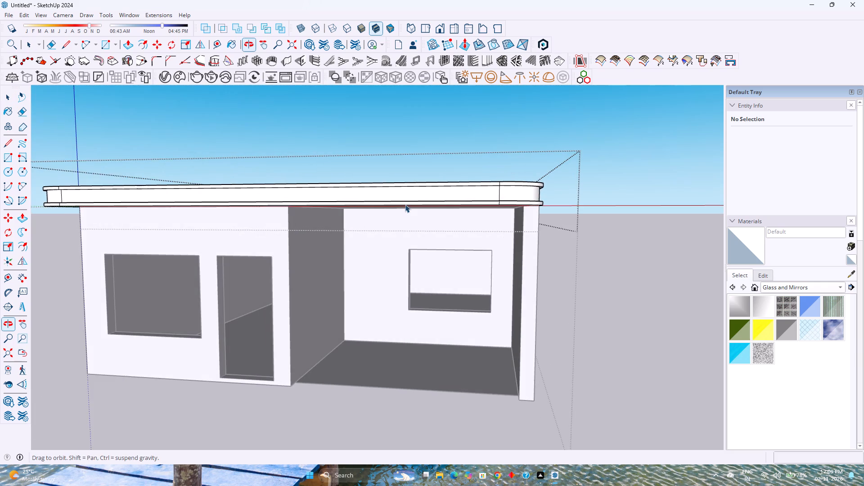
pyautogui.scroll(-3, 553, 184)
pyautogui.moveTo(553, 185); pyautogui.dragTo(486, 240, button='middle')
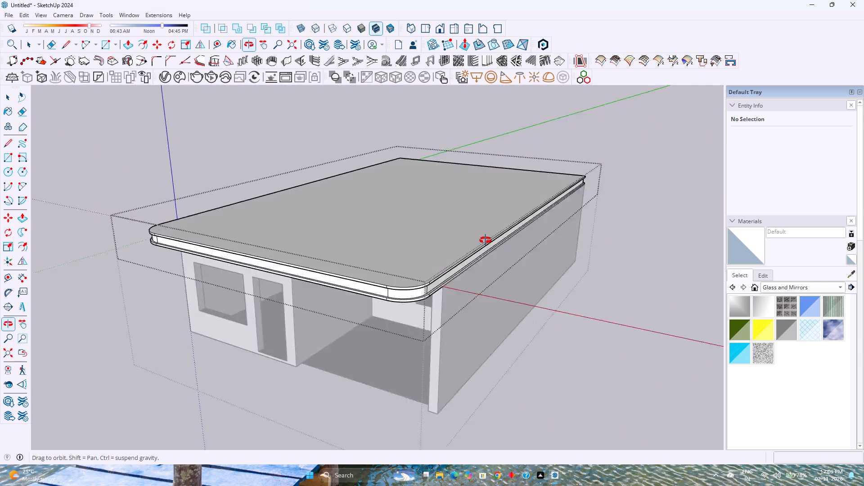
pyautogui.moveTo(486, 240); pyautogui.dragTo(601, 202, button='middle')
pyautogui.scroll(4, 490, 206)
pyautogui.keyDown('shift'); pyautogui.moveTo(421, 155); pyautogui.dragTo(423, 230, button='middle'); pyautogui.keyUp('shift')
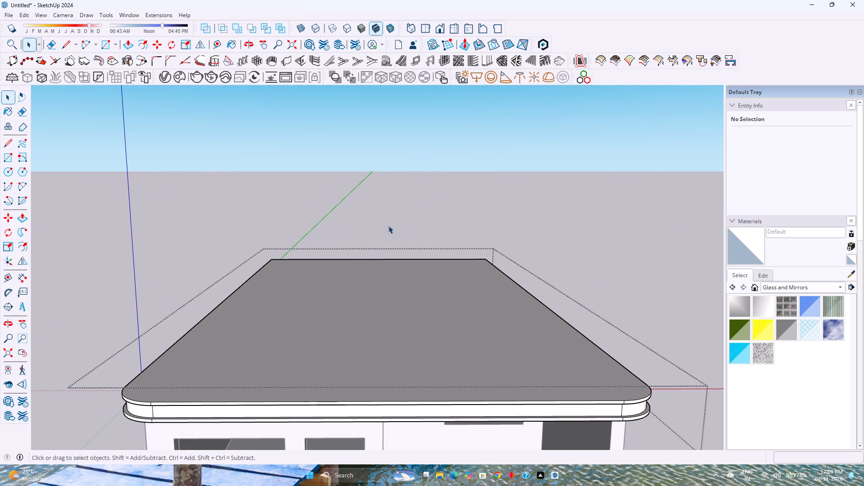
pyautogui.press('Escape')
pyautogui.scroll(-4, 326, 264)
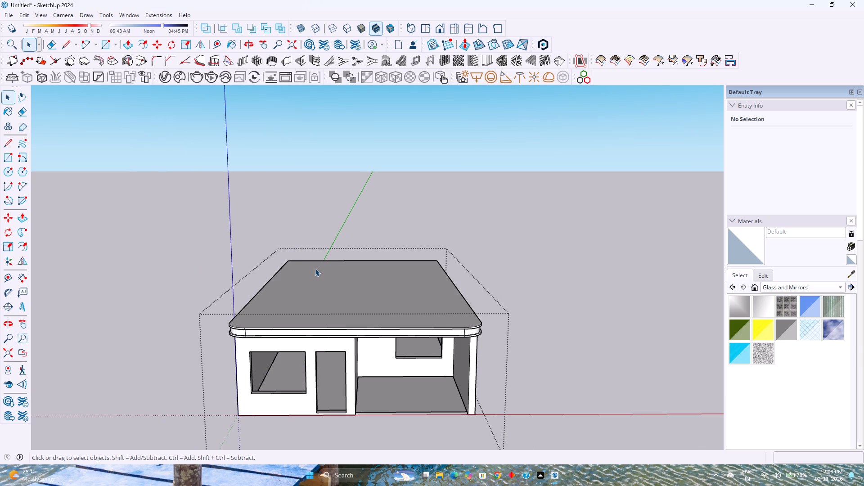
pyautogui.moveTo(328, 279); pyautogui.dragTo(335, 353, button='middle')
pyautogui.middleClick(334, 352)
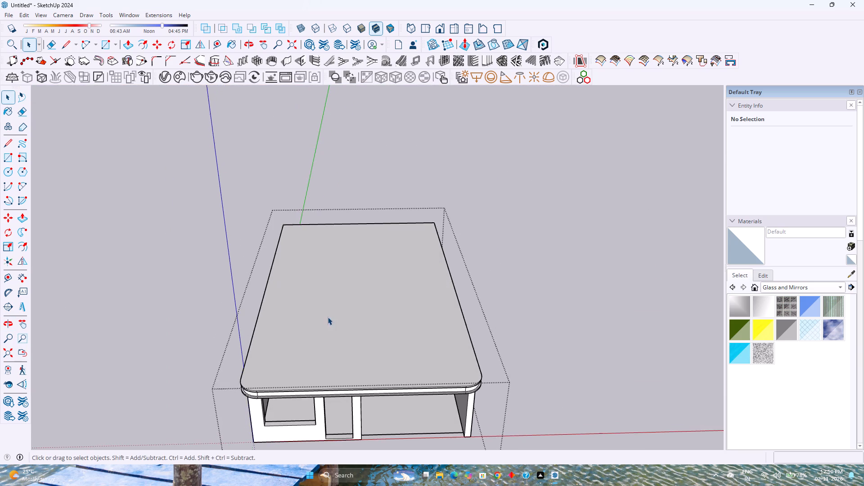
pyautogui.scroll(-4, 328, 317)
pyautogui.moveTo(320, 315); pyautogui.dragTo(276, 249, button='middle')
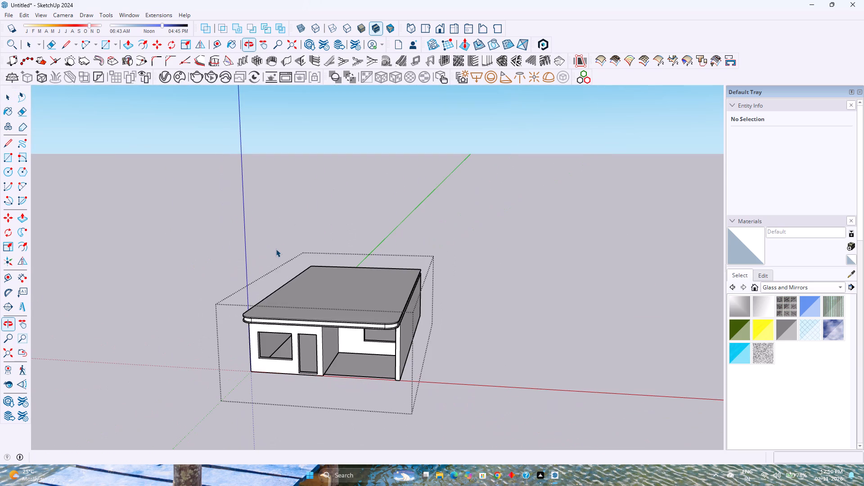
# Copy the roof's top face with its edges and paste it outside the roof group, beside the building.
pyautogui.doubleClick(341, 286)
pyautogui.scroll(3, 341, 286)
pyautogui.doubleClick(340, 286)
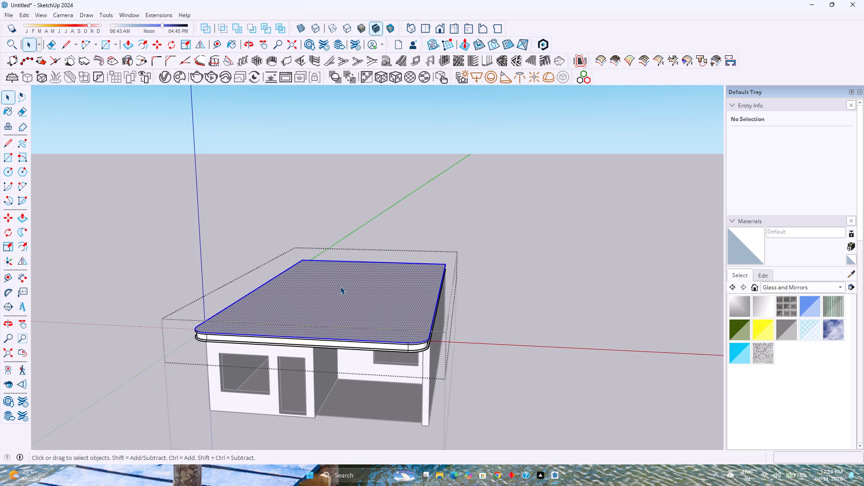
pyautogui.hotkey('ctrl', 'c')
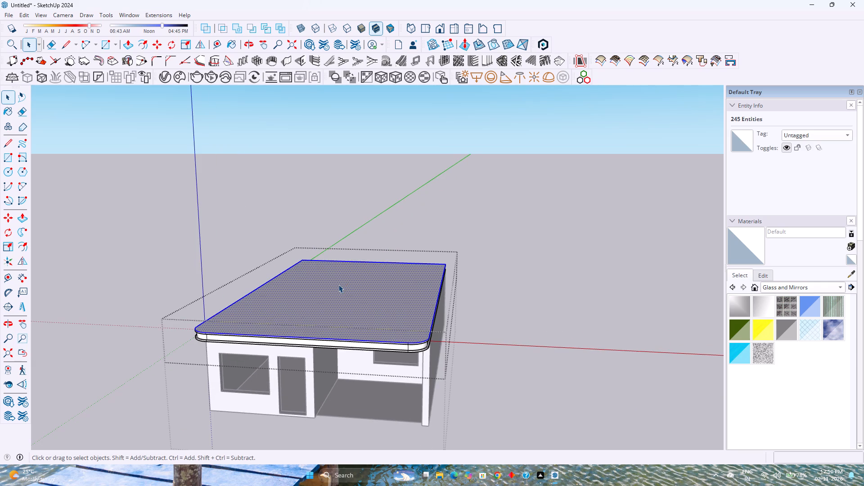
pyautogui.press('Escape')
pyautogui.hotkey('ctrl', 'v')
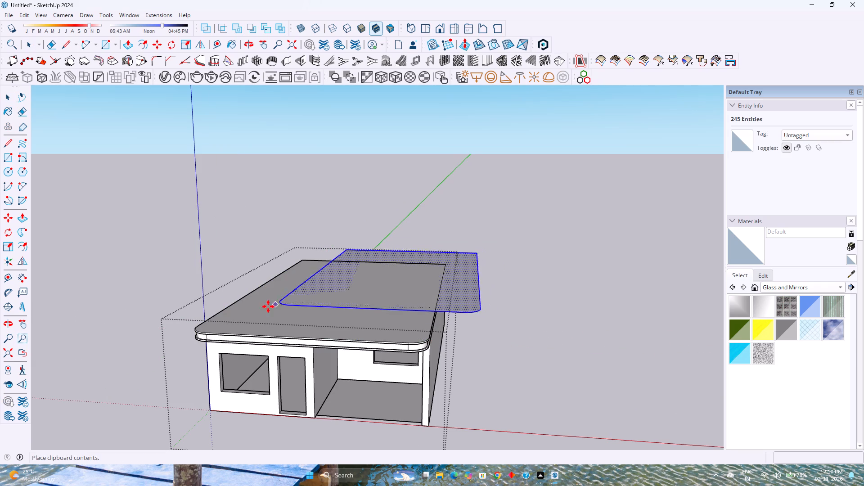
pyautogui.moveTo(213, 320); pyautogui.dragTo(191, 405, button='middle')
pyautogui.scroll(-2, 184, 389)
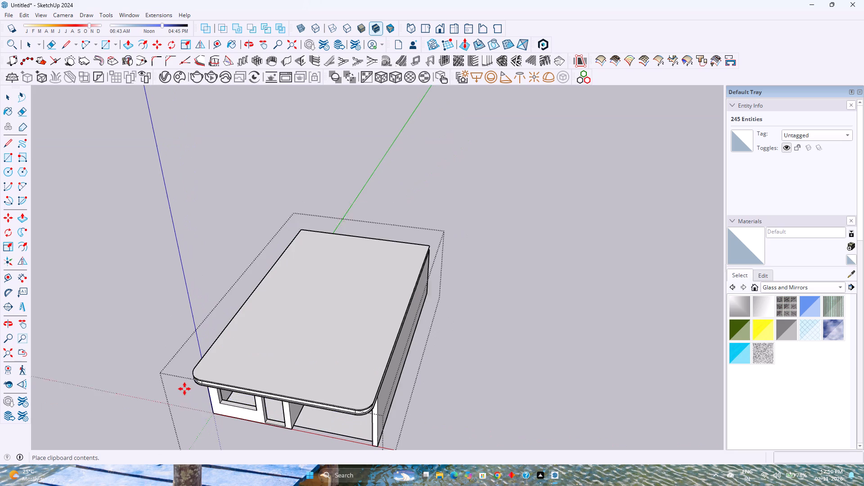
pyautogui.scroll(-1, 184, 389)
pyautogui.click(409, 237)
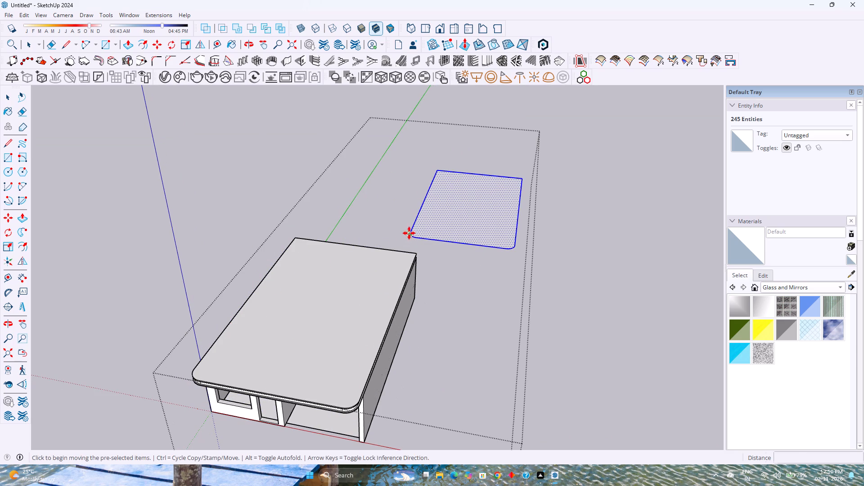
# Move the pasted face by its square back corner onto the roof's matching corner by the green axis, and make it a group.
pyautogui.click(438, 168)
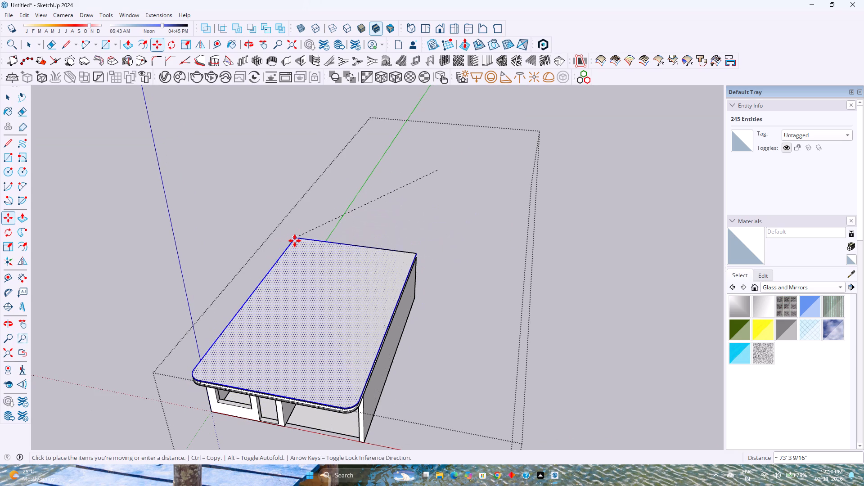
pyautogui.click(295, 241)
pyautogui.rightClick(321, 283)
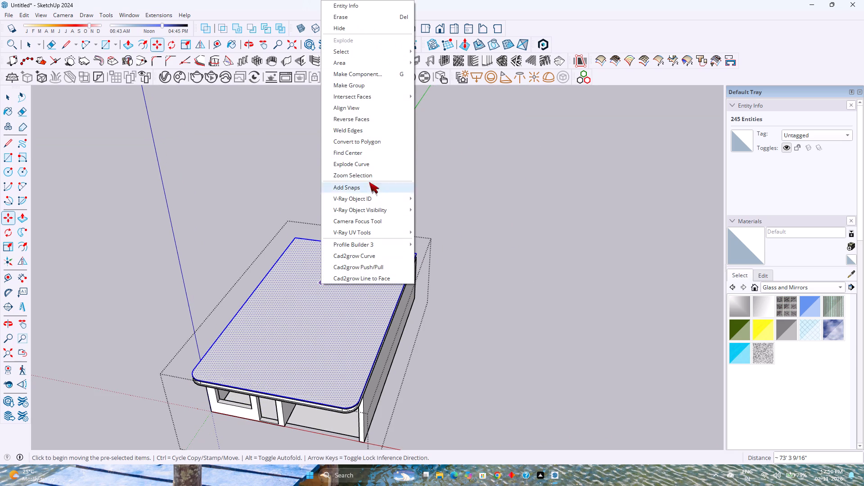
pyautogui.click(371, 81)
pyautogui.press('space')
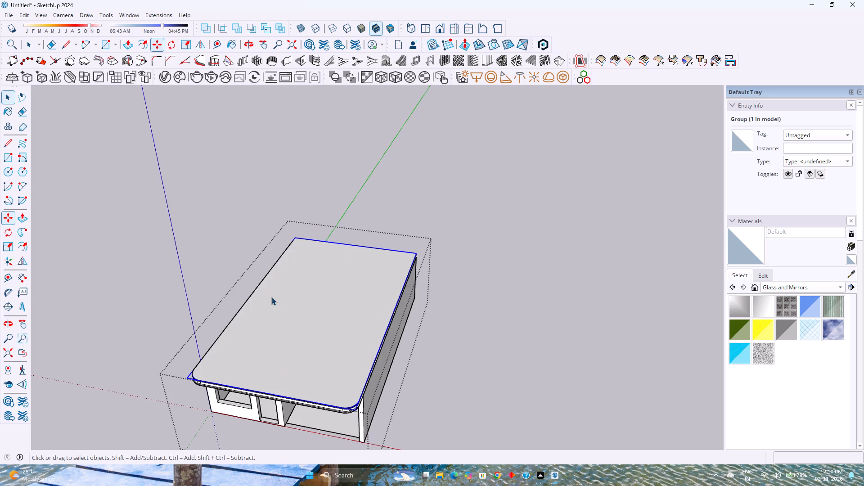
# Inside the new group, offset the face's outline inward by 3".
pyautogui.doubleClick(271, 297)
pyautogui.scroll(3, 277, 300)
pyautogui.keyDown('shift'); pyautogui.moveTo(283, 319); pyautogui.dragTo(344, 260, button='middle'); pyautogui.keyUp('shift')
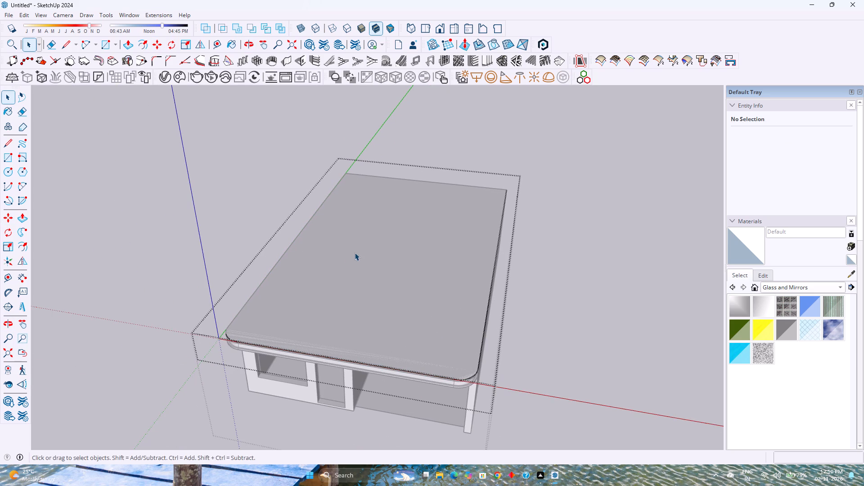
pyautogui.scroll(-3, 358, 250)
pyautogui.moveTo(356, 253); pyautogui.dragTo(406, 333, button='middle')
pyautogui.scroll(-4, 400, 321)
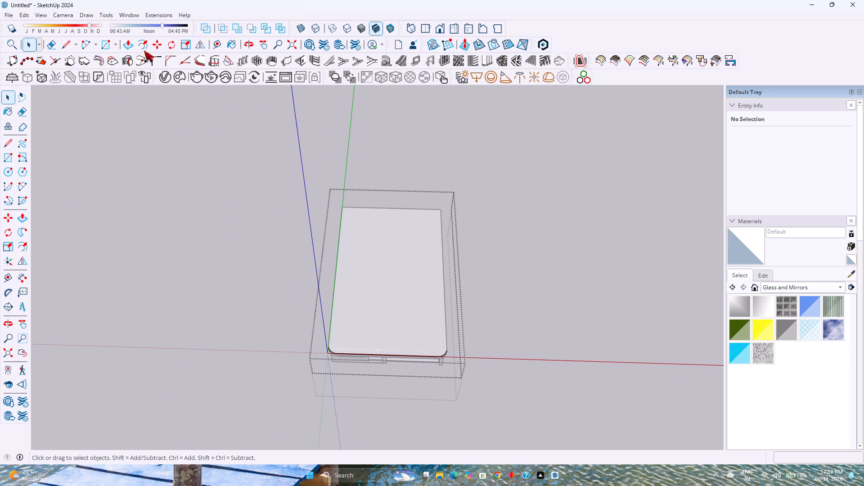
pyautogui.click(145, 48)
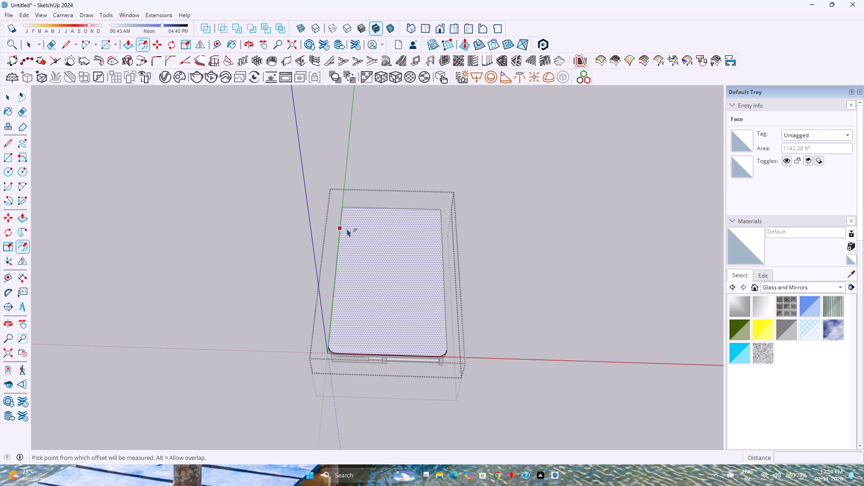
pyautogui.click(348, 234)
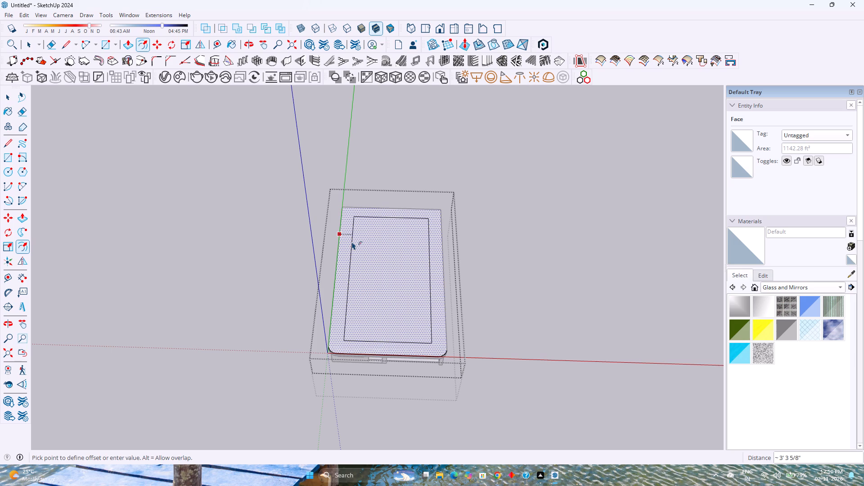
pyautogui.press('3')
pyautogui.press('Return')
pyautogui.press('space')
# Delete the outer outline's side edge, rounded corner and front edge around the front corner by the origin, keeping the inset face.
pyautogui.scroll(2, 310, 324)
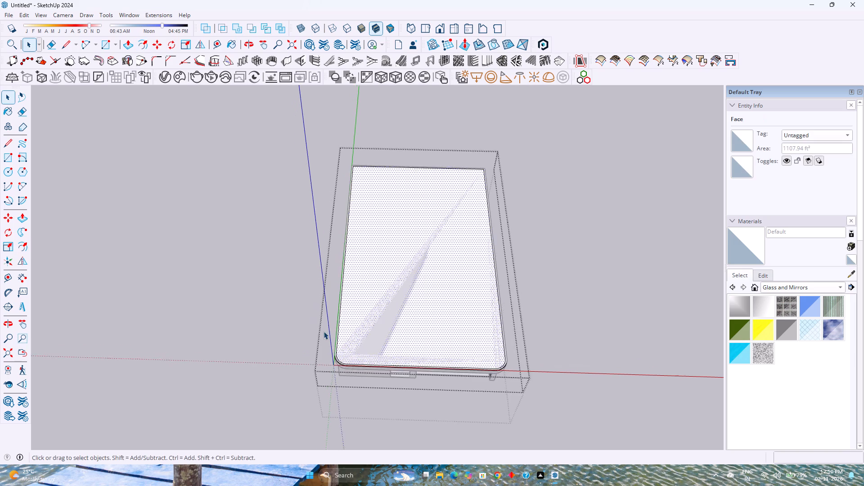
pyautogui.scroll(11, 324, 331)
pyautogui.keyDown('shift'); pyautogui.moveTo(339, 343); pyautogui.dragTo(313, 286, button='middle'); pyautogui.keyUp('shift')
pyautogui.doubleClick(362, 297)
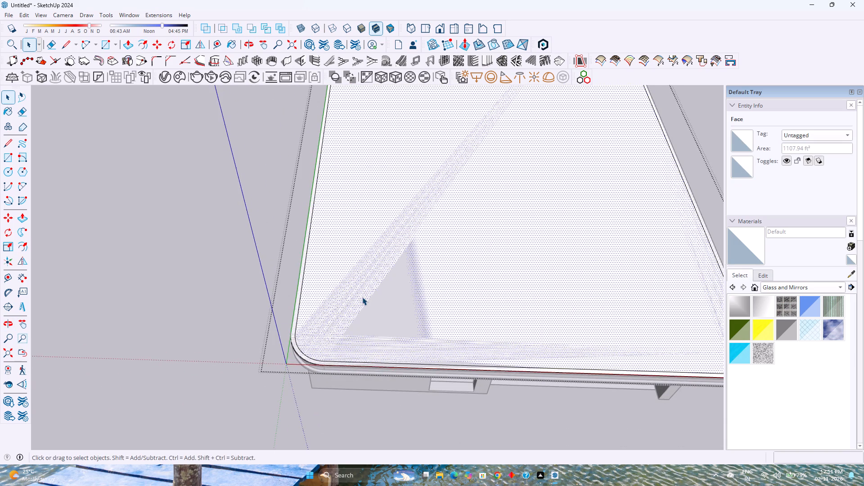
pyautogui.press('Escape')
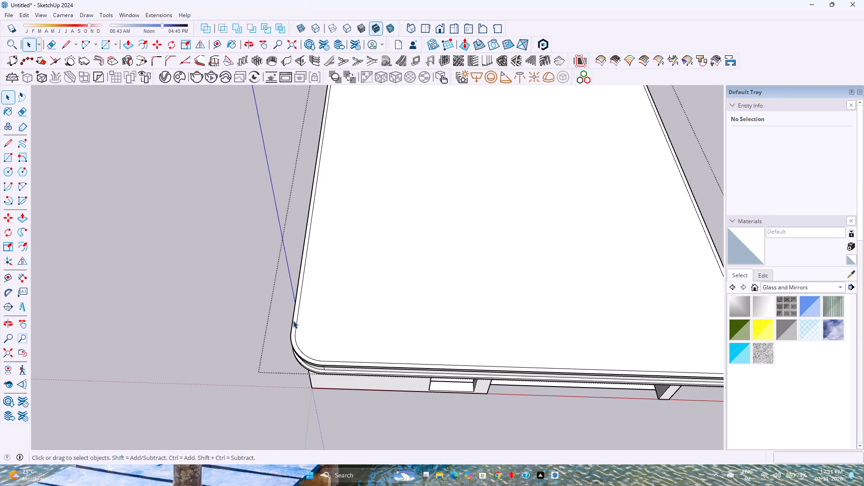
pyautogui.click(292, 319)
pyautogui.doubleClick(292, 319)
pyautogui.click(292, 318)
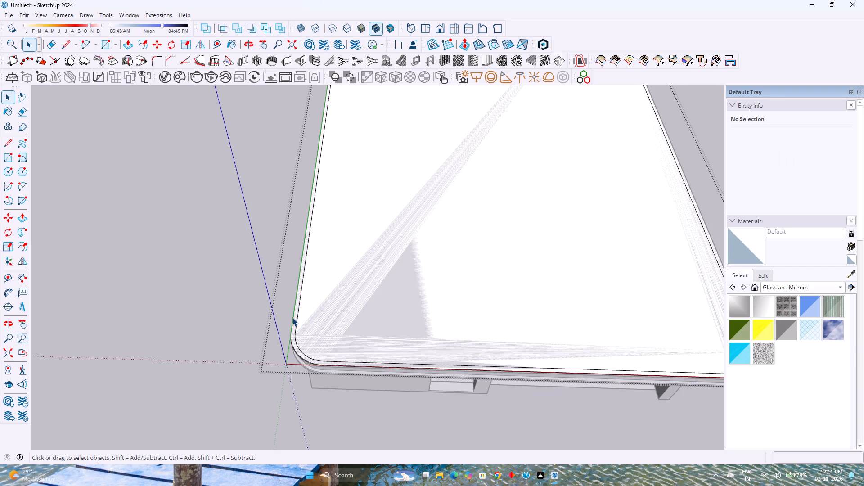
pyautogui.press('Delete')
pyautogui.click(302, 356)
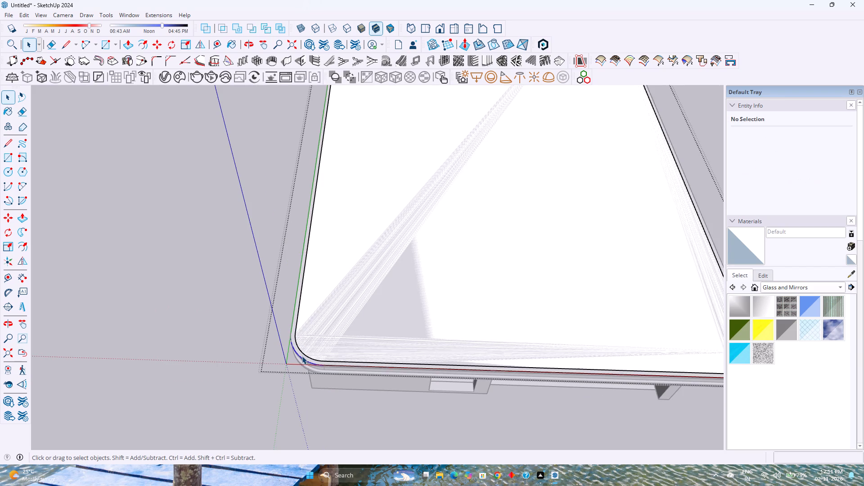
pyautogui.press('Delete')
pyautogui.click(327, 365)
pyautogui.press('Delete')
# Delete the outer outline's arc at the other rounded front corner and the long side edge running back from it.
pyautogui.scroll(-7, 324, 355)
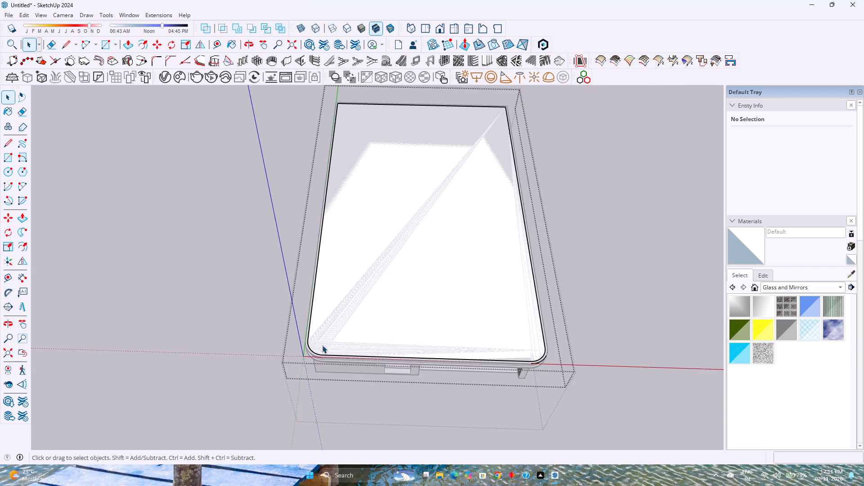
pyautogui.keyDown('shift'); pyautogui.moveTo(426, 352); pyautogui.dragTo(338, 335, button='middle'); pyautogui.keyUp('shift')
pyautogui.scroll(9, 442, 348)
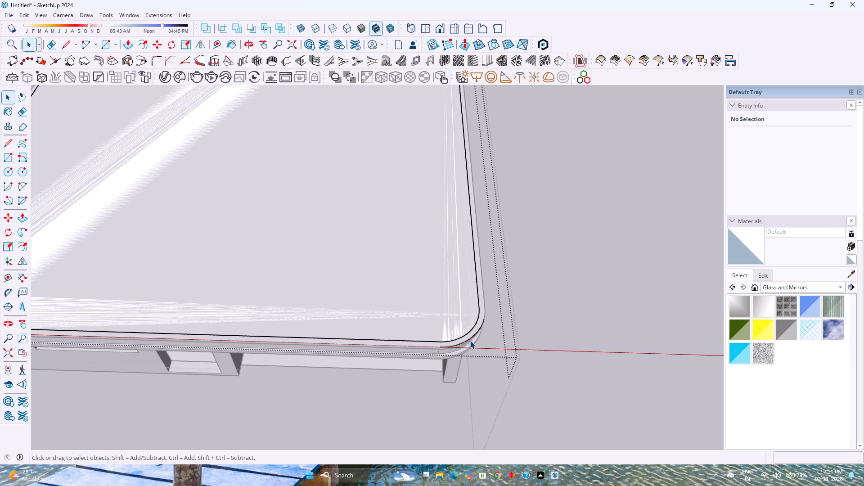
pyautogui.click(469, 338)
pyautogui.press('Delete')
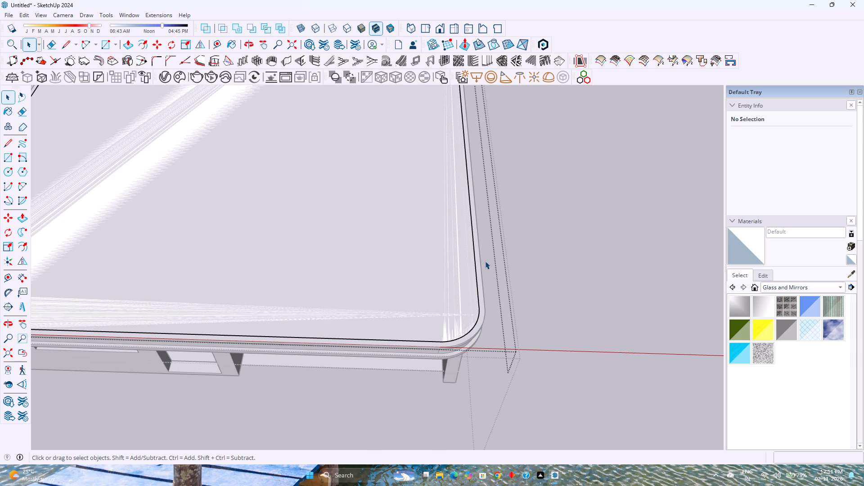
pyautogui.click(480, 264)
pyautogui.press('Delete')
# Delete the outer outline's back edge and clear any leftover edge at the back corner by the green axis.
pyautogui.scroll(-10, 480, 265)
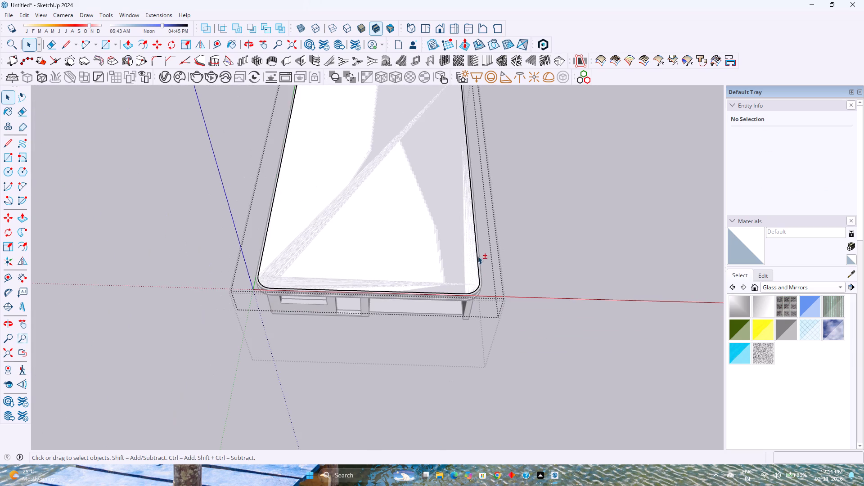
pyautogui.keyDown('shift'); pyautogui.moveTo(478, 257); pyautogui.dragTo(481, 373, button='middle'); pyautogui.keyUp('shift')
pyautogui.moveTo(454, 238); pyautogui.dragTo(369, 353, button='middle')
pyautogui.scroll(6, 512, 149)
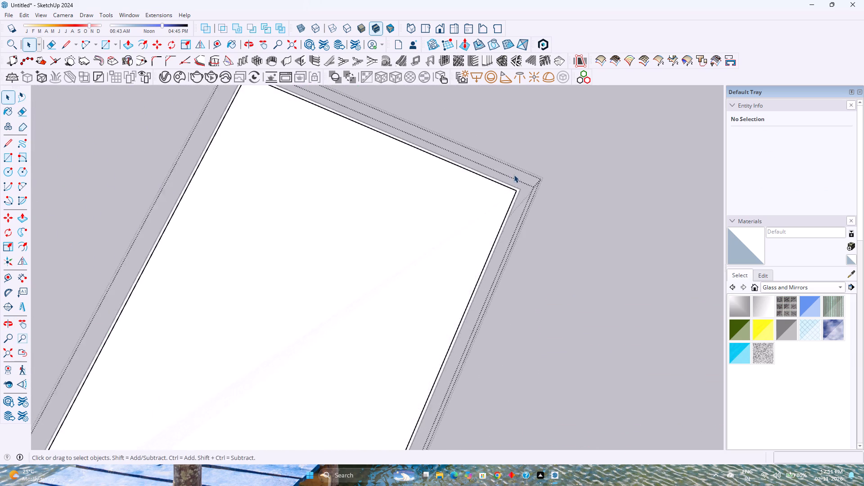
pyautogui.scroll(7, 514, 175)
pyautogui.click(513, 188)
pyautogui.press('Delete')
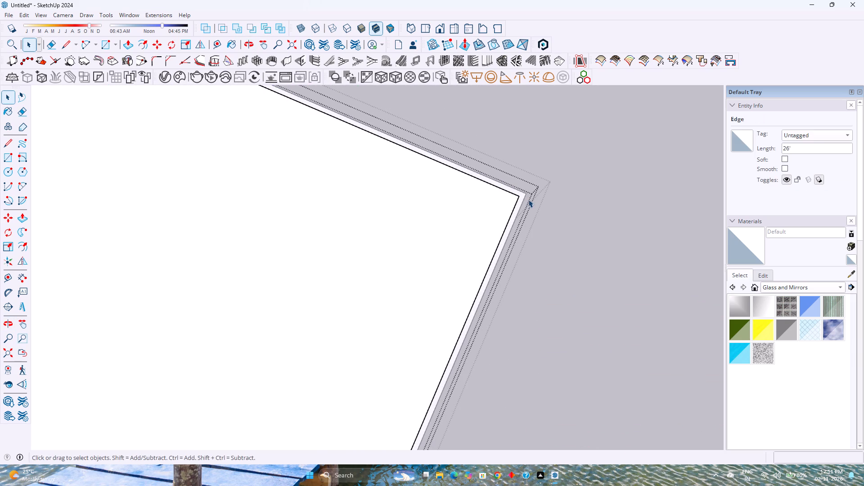
pyautogui.scroll(-7, 523, 198)
pyautogui.keyDown('shift'); pyautogui.moveTo(452, 230); pyautogui.dragTo(510, 295, button='middle'); pyautogui.keyUp('shift')
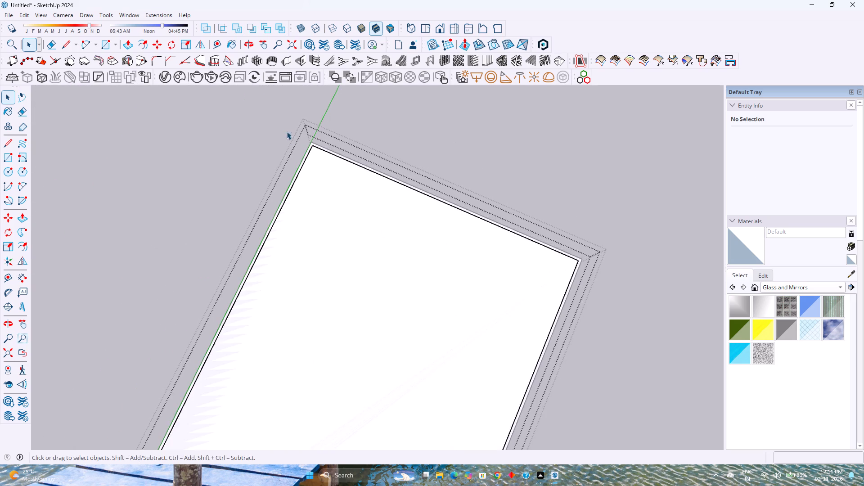
pyautogui.scroll(7, 297, 150)
pyautogui.click(309, 158)
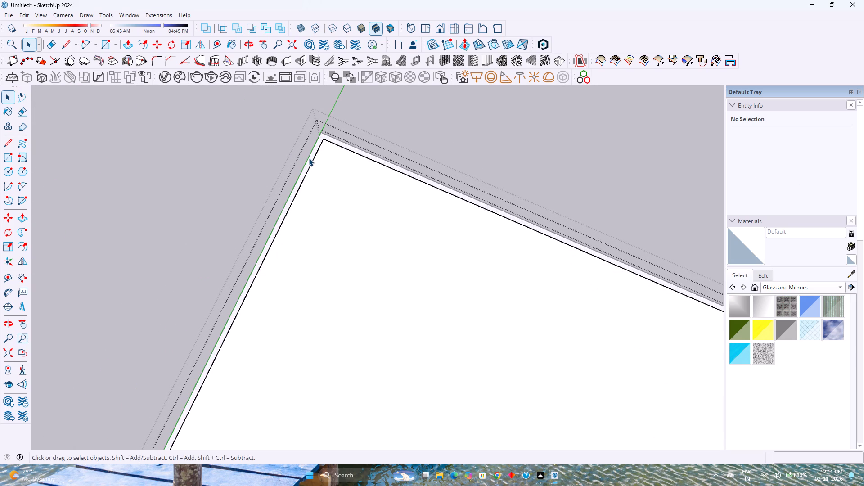
pyautogui.press('Delete')
pyautogui.scroll(-5, 309, 158)
pyautogui.moveTo(313, 210); pyautogui.dragTo(333, 162, button='middle')
pyautogui.scroll(-6, 338, 159)
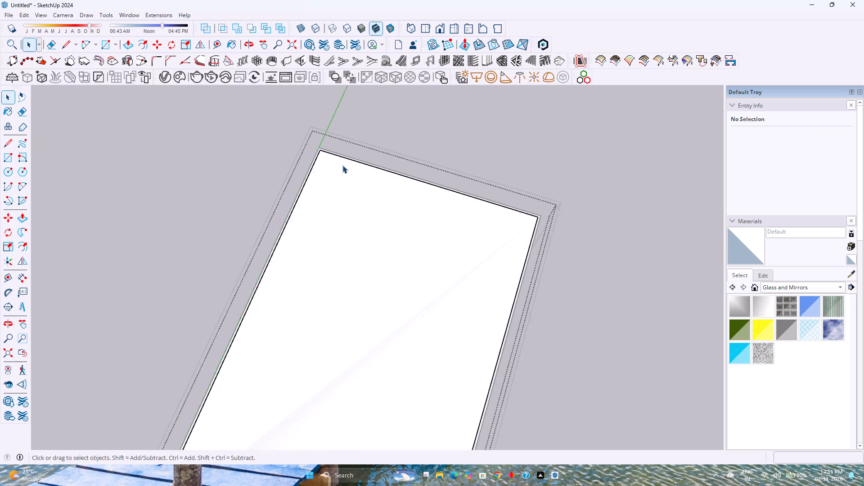
pyautogui.scroll(-3, 342, 165)
pyautogui.press('Escape')
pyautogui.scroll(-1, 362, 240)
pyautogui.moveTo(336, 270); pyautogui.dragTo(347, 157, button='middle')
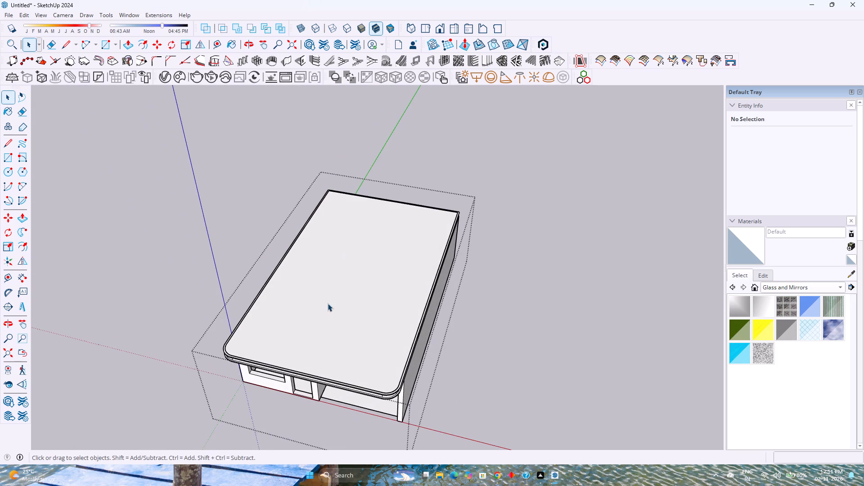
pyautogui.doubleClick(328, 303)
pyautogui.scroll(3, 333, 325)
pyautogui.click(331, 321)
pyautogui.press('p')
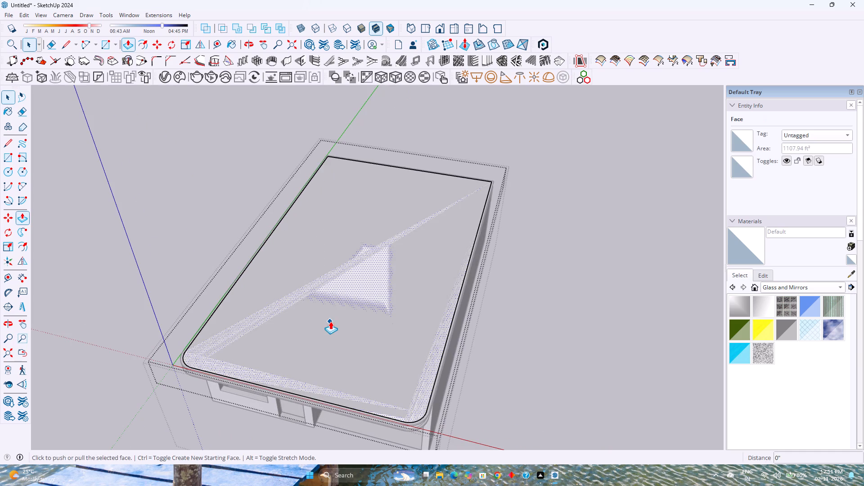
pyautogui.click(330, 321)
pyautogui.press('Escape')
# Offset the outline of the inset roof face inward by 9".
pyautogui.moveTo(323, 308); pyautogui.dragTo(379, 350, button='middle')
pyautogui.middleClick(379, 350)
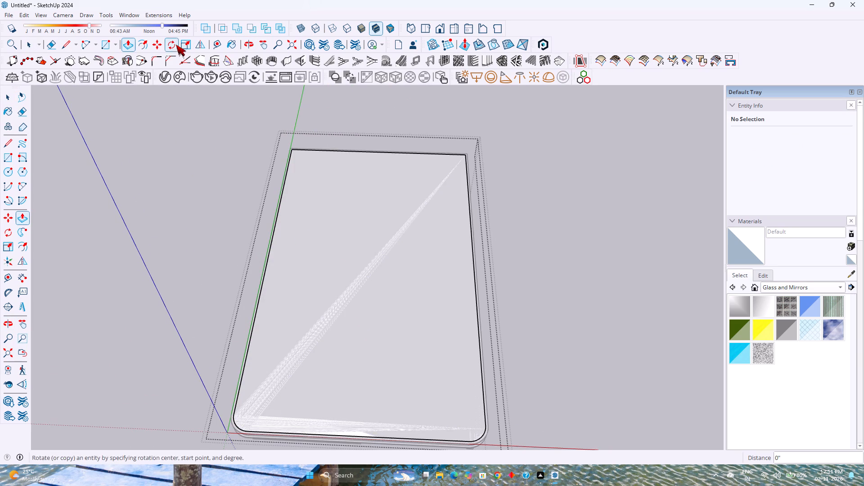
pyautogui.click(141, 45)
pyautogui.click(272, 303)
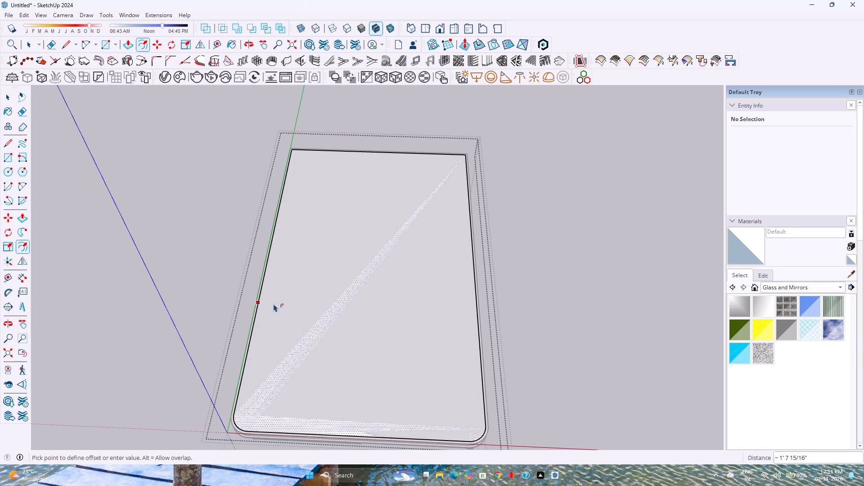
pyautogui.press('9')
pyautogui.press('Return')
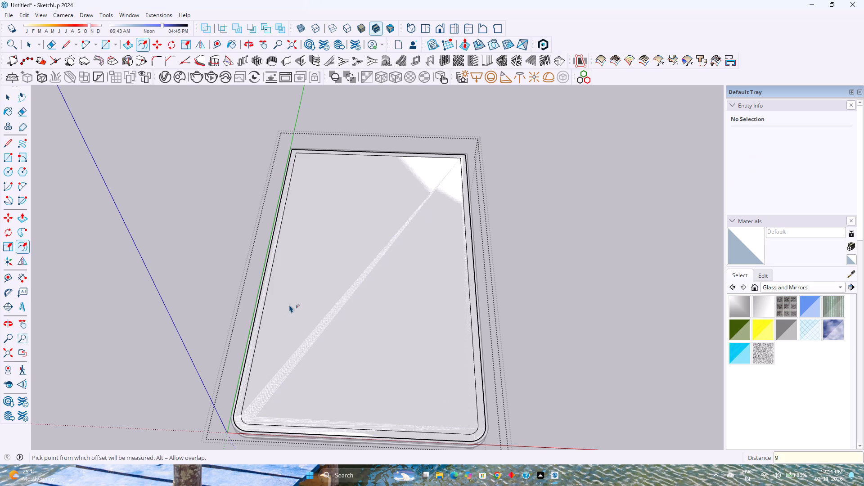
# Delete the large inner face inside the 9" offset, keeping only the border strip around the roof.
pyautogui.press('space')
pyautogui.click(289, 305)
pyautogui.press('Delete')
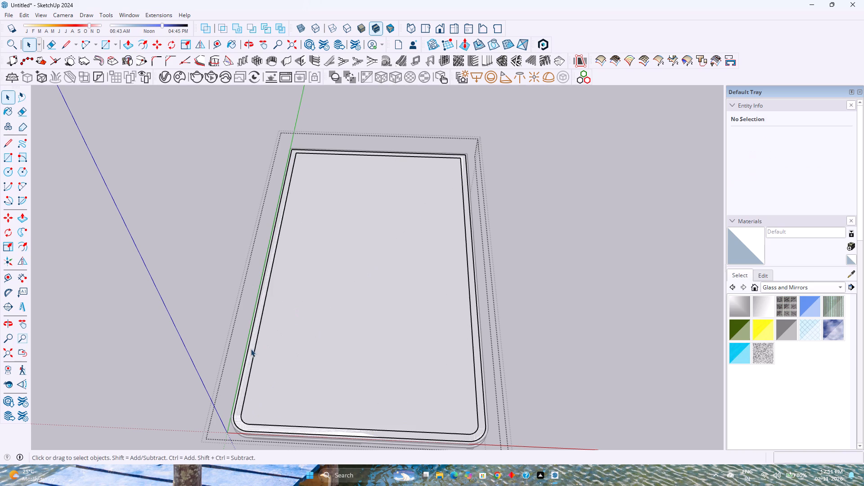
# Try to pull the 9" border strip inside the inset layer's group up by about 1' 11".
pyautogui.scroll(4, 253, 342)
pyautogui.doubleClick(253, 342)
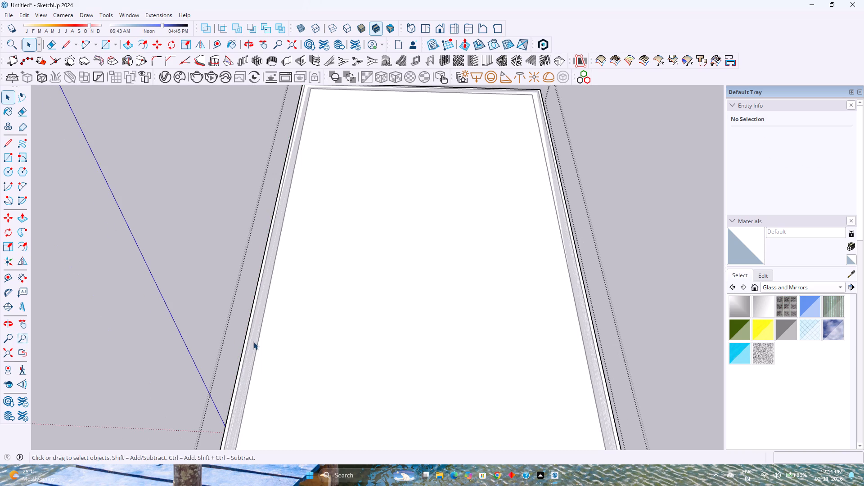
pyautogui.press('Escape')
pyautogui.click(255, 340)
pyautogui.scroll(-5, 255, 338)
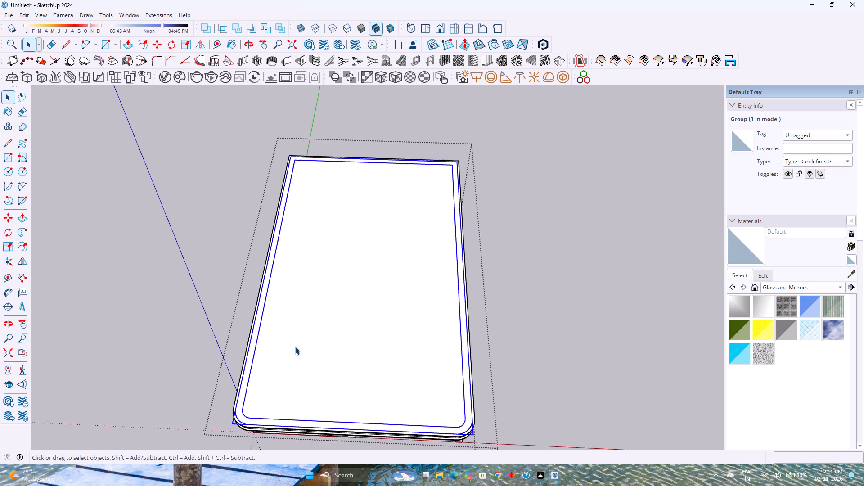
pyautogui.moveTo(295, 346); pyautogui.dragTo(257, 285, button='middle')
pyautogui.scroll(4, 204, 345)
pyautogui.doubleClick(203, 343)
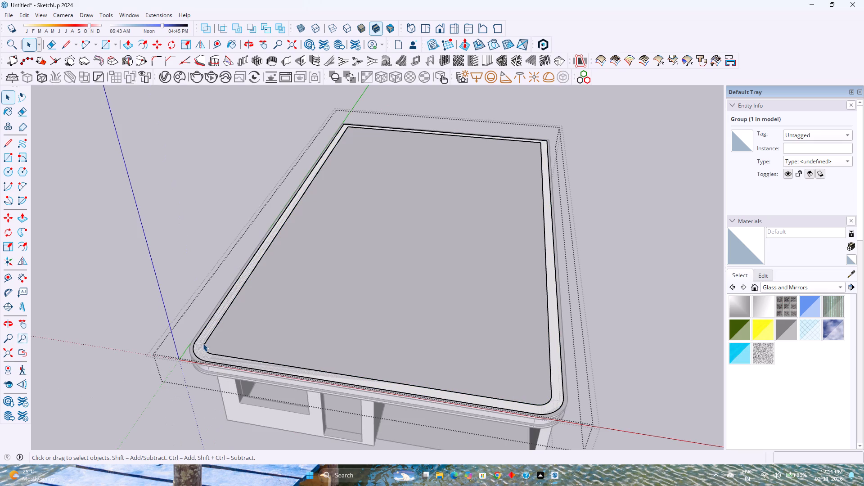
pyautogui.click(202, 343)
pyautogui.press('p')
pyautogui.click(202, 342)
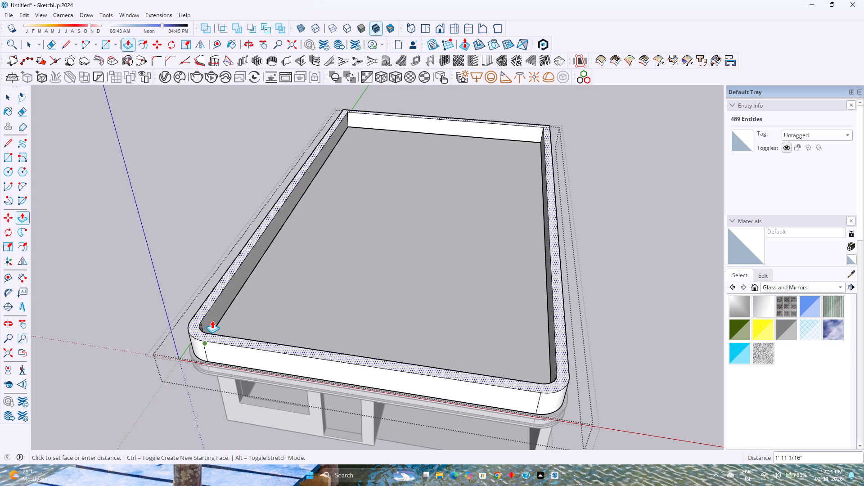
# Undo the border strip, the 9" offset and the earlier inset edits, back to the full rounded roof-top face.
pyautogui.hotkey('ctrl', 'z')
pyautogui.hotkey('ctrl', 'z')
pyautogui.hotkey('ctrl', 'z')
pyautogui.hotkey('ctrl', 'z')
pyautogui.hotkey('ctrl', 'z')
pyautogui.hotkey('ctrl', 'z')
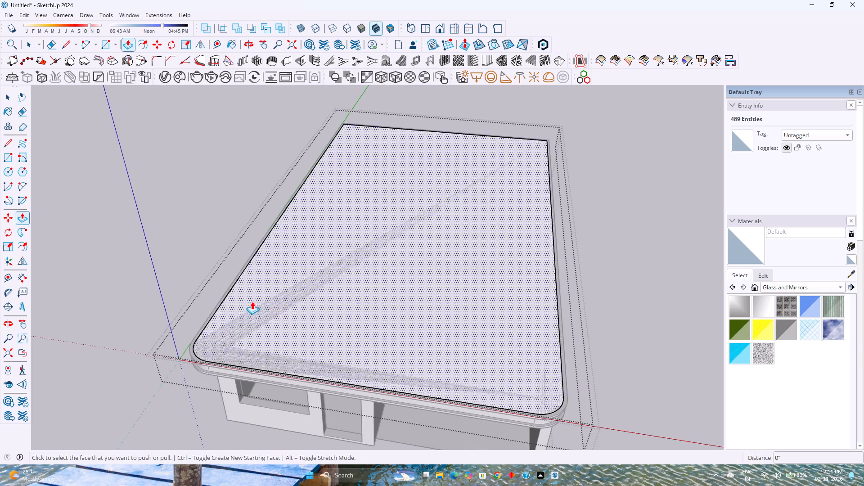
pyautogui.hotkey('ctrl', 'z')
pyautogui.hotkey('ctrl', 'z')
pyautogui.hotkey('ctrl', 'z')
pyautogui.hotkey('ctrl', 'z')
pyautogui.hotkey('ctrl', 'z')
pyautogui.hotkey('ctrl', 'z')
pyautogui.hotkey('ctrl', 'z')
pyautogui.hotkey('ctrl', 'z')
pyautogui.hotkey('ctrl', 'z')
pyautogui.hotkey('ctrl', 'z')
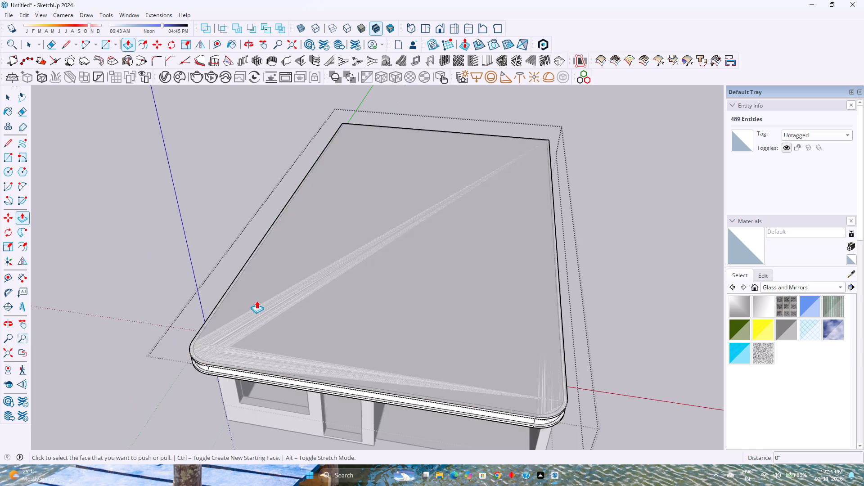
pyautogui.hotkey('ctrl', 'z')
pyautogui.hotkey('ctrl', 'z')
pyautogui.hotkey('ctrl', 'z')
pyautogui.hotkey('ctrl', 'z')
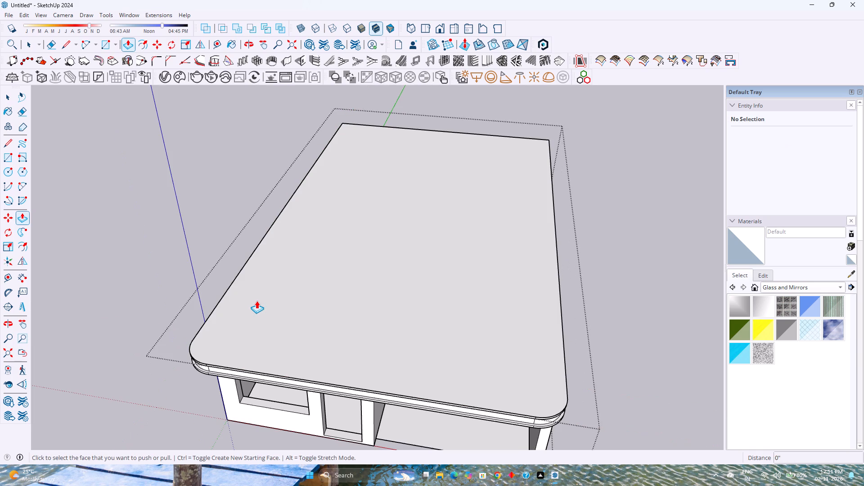
# Inside the building group, delete the loose roof-top face with its outline, leaving the roof slab group.
pyautogui.press('space')
pyautogui.scroll(-3, 257, 301)
pyautogui.click(279, 308)
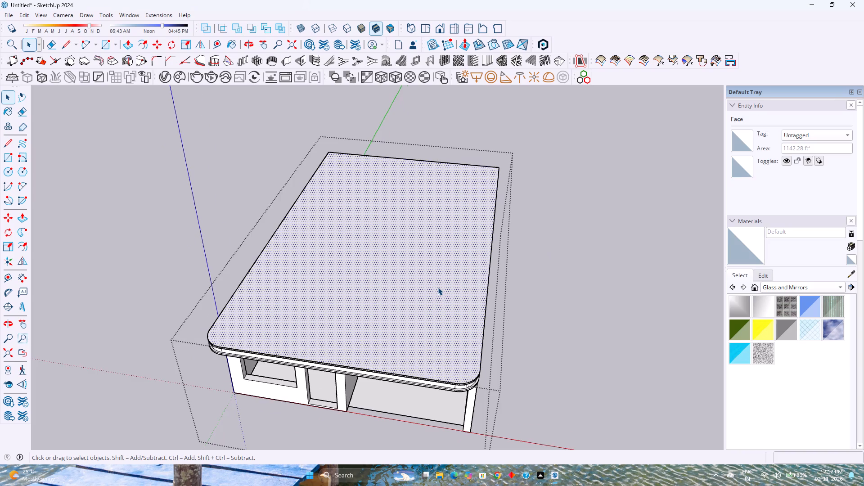
pyautogui.scroll(-3, 438, 287)
pyautogui.click(592, 336)
pyautogui.tripleClick(411, 306)
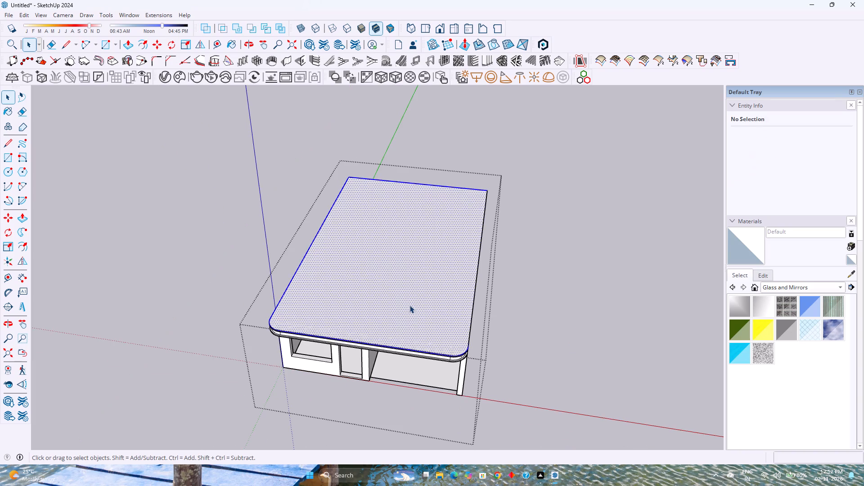
pyautogui.moveTo(357, 262); pyautogui.dragTo(408, 361, button='middle')
pyautogui.scroll(-3, 390, 311)
pyautogui.moveTo(386, 310); pyautogui.dragTo(403, 317, button='middle')
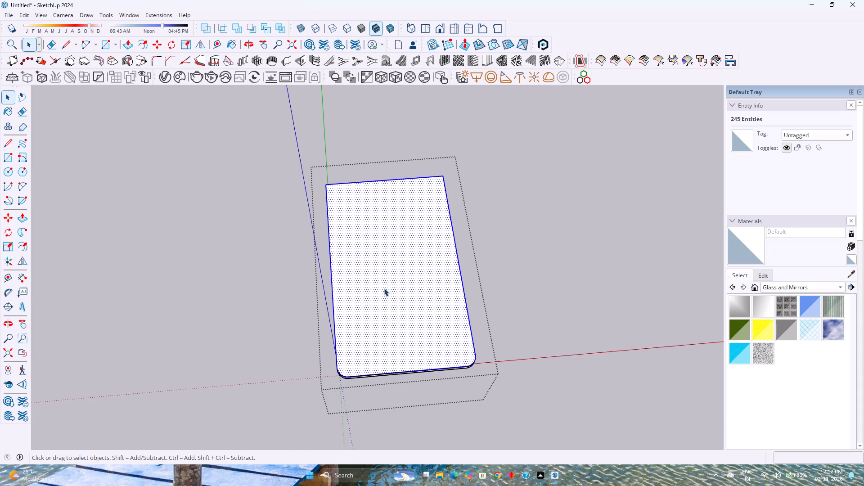
pyautogui.click(503, 258)
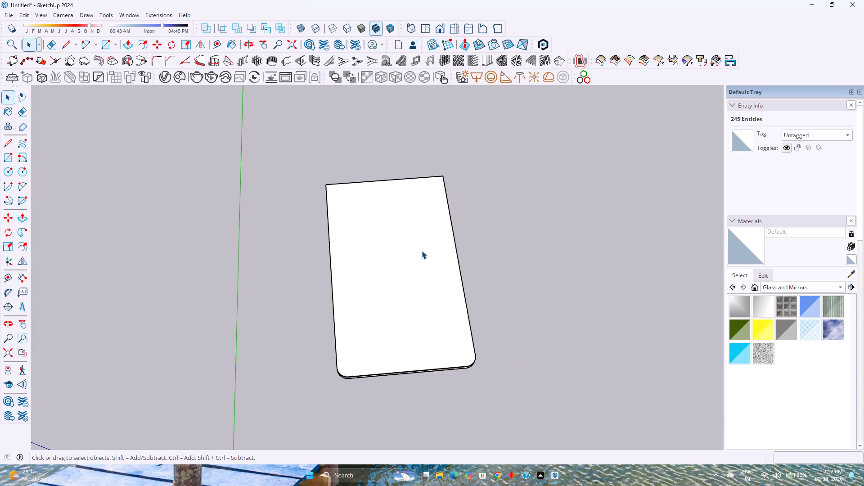
pyautogui.click(422, 251)
pyautogui.click(422, 251)
pyautogui.doubleClick(422, 251)
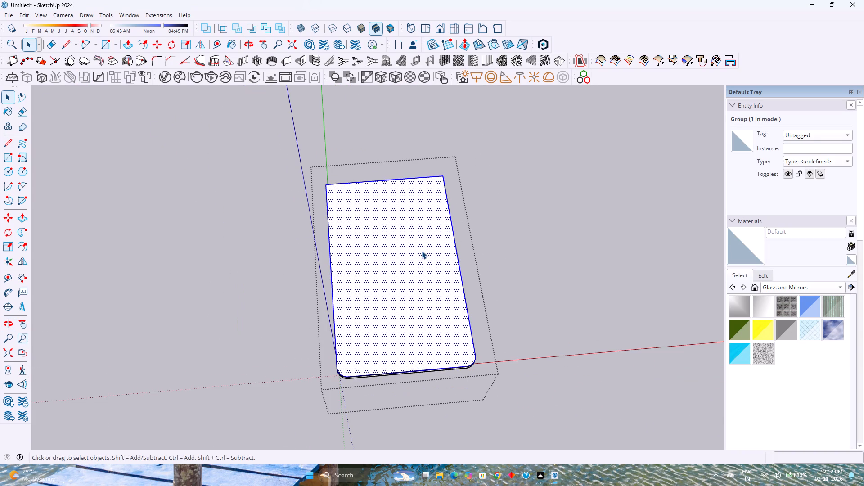
pyautogui.moveTo(405, 289); pyautogui.dragTo(282, 144, button='middle')
pyautogui.press('Delete')
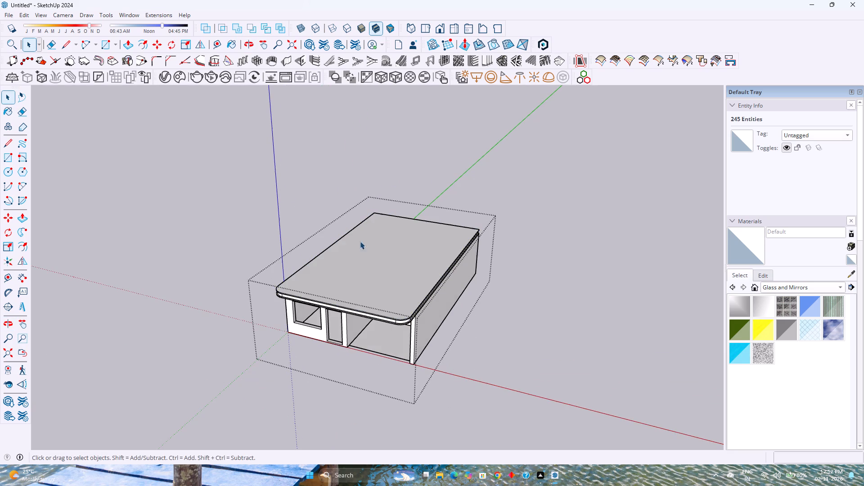
pyautogui.click(369, 259)
pyautogui.moveTo(383, 280); pyautogui.dragTo(434, 350, button='middle')
pyautogui.click(483, 320)
pyautogui.doubleClick(405, 275)
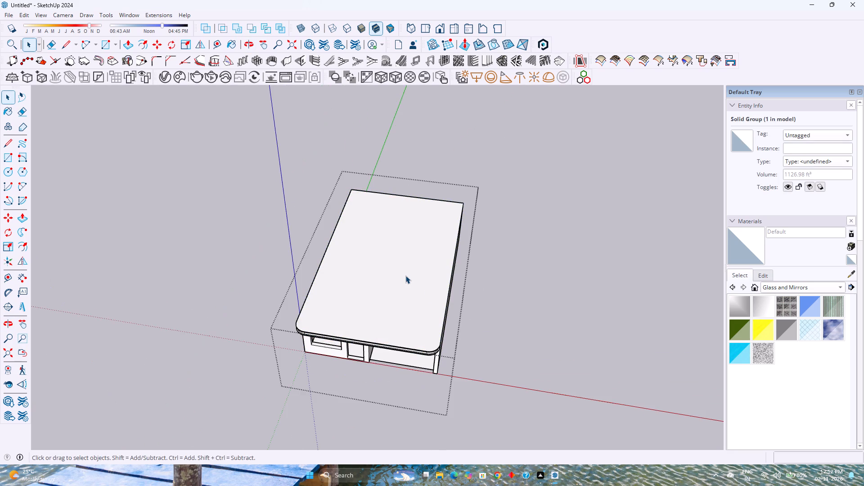
# Draw a flat 25' by 40' rectangle on top of the roof slab, starting from its square back corner by the green axis.
pyautogui.moveTo(382, 252); pyautogui.dragTo(414, 321, button='middle')
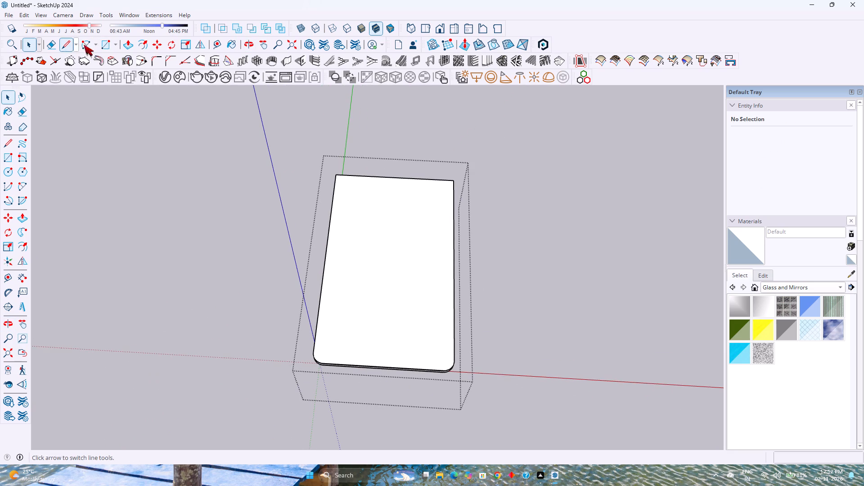
pyautogui.press('r')
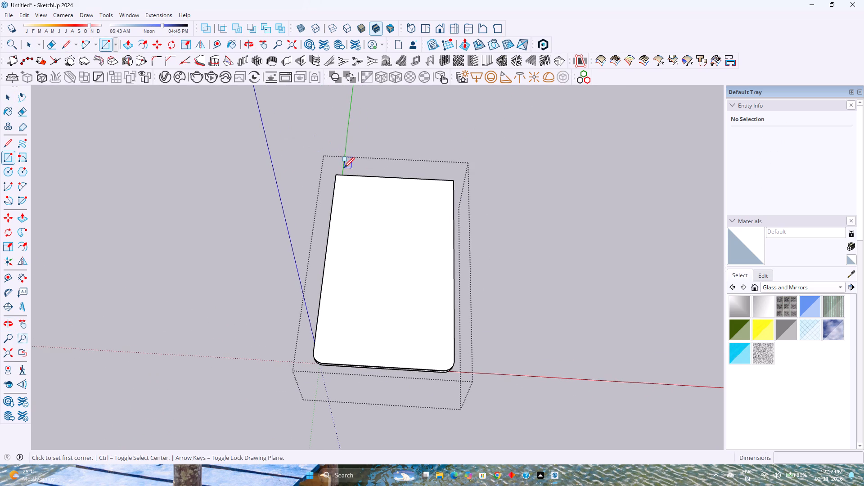
pyautogui.click(337, 175)
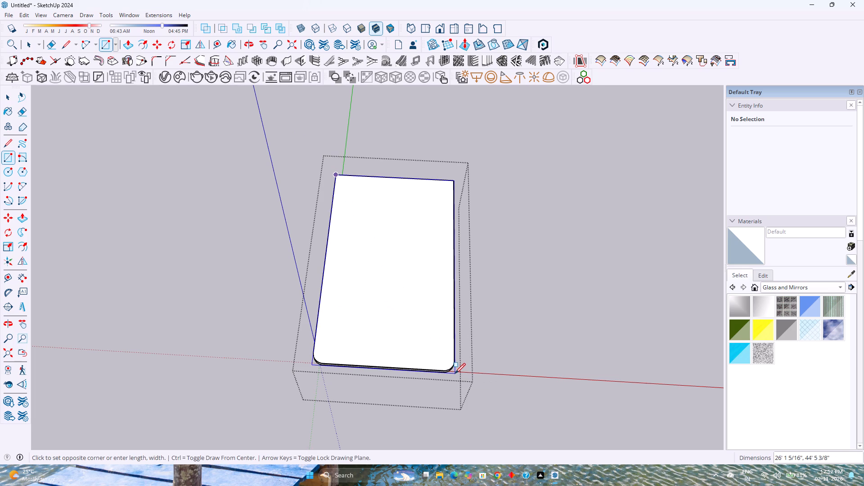
pyautogui.press('Up')
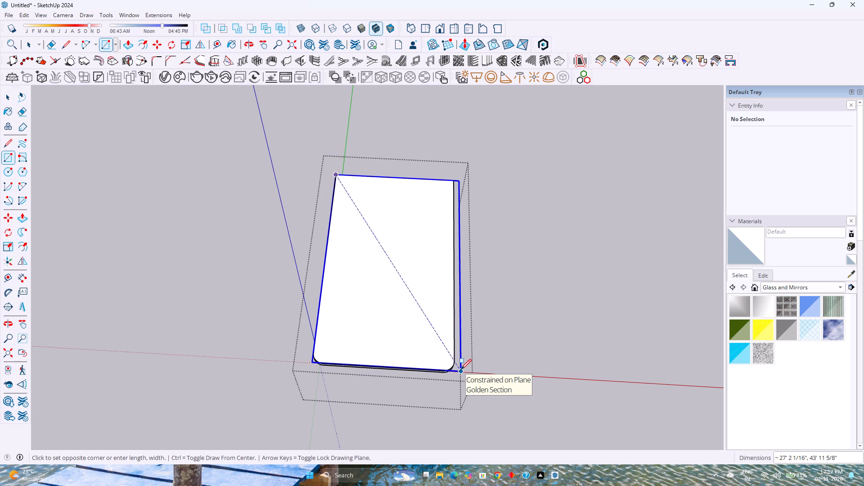
pyautogui.write('25')
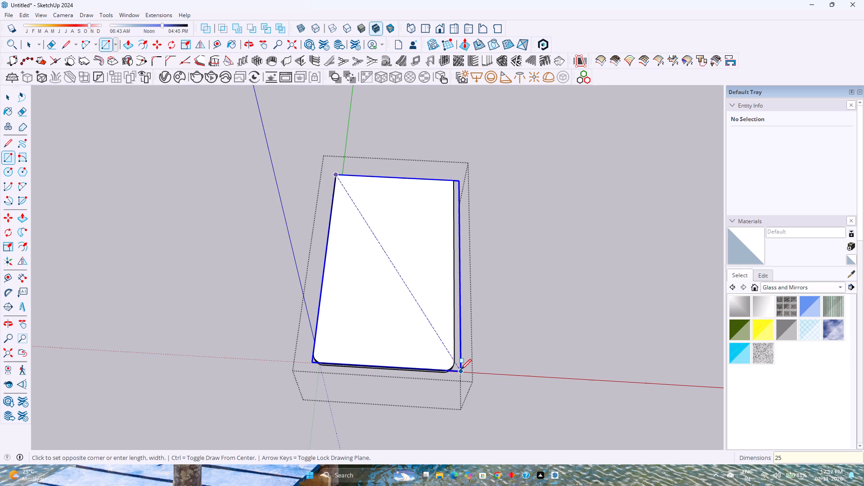
pyautogui.press("'")
pyautogui.write(",40'")
pyautogui.press('Return')
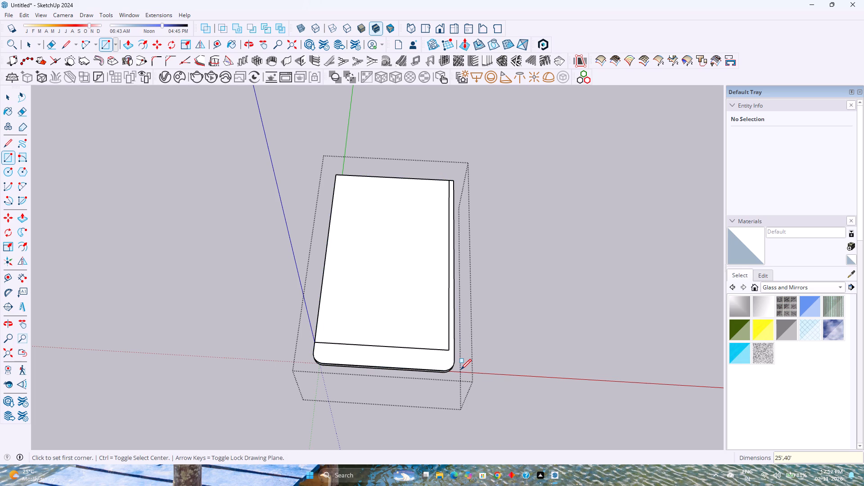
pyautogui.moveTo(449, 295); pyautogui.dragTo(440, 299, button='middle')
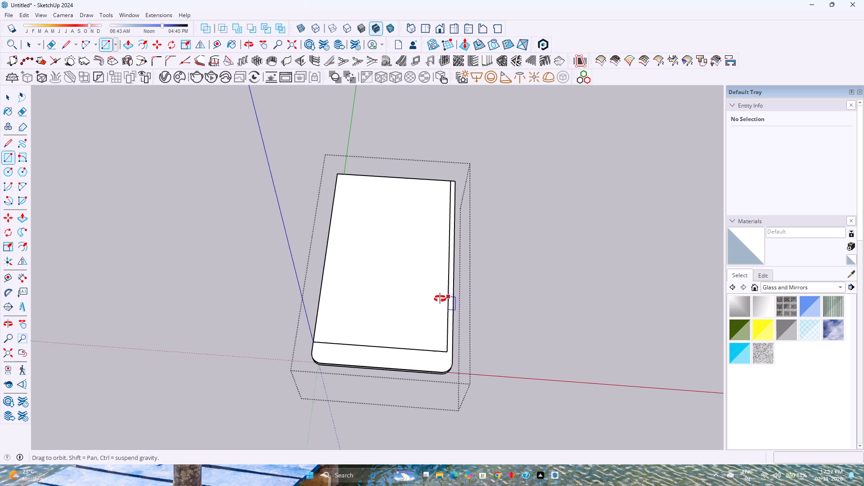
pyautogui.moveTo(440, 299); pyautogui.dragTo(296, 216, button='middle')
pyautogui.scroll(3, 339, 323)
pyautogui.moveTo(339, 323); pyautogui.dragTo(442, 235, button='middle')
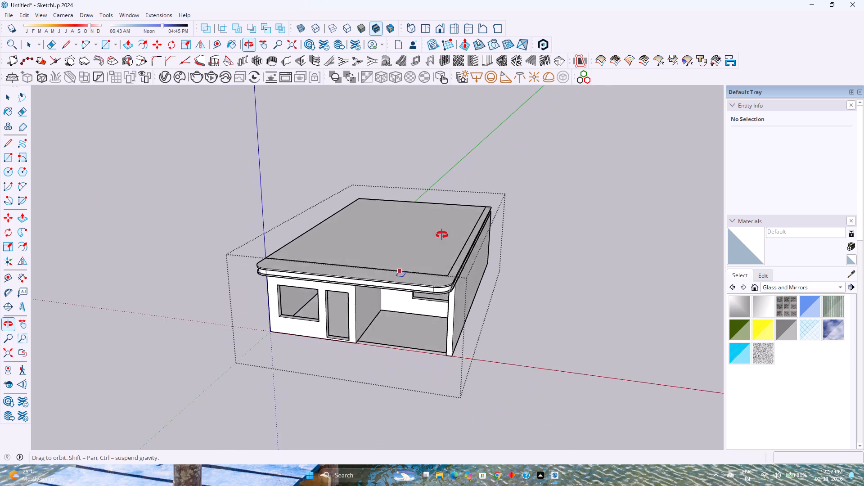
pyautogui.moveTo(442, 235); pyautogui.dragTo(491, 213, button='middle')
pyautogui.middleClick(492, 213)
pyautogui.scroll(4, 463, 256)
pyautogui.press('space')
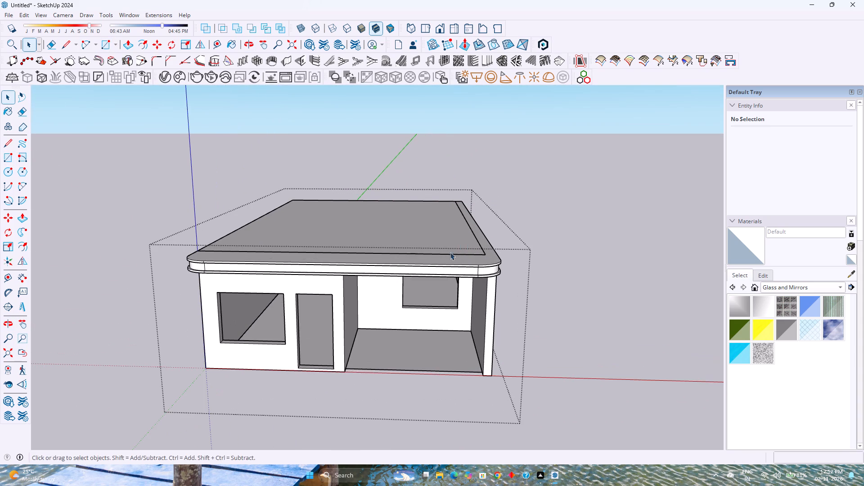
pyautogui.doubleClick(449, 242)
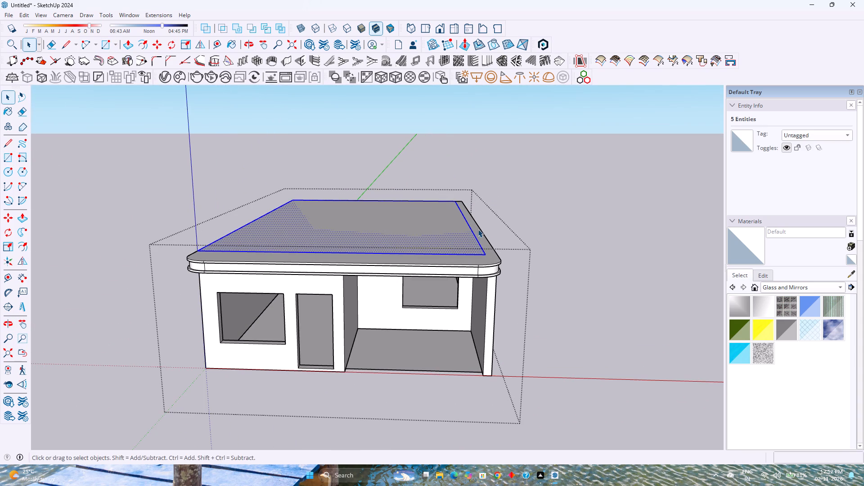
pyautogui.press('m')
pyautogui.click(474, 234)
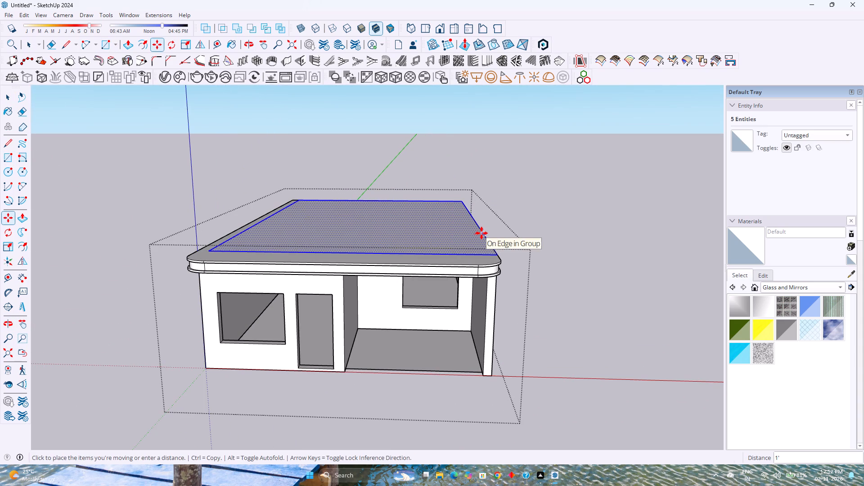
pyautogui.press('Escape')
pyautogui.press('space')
# Move the rectangle's 40' side edge 1' outward along the red axis to line up with the building's outer front wall corner.
pyautogui.click(474, 235)
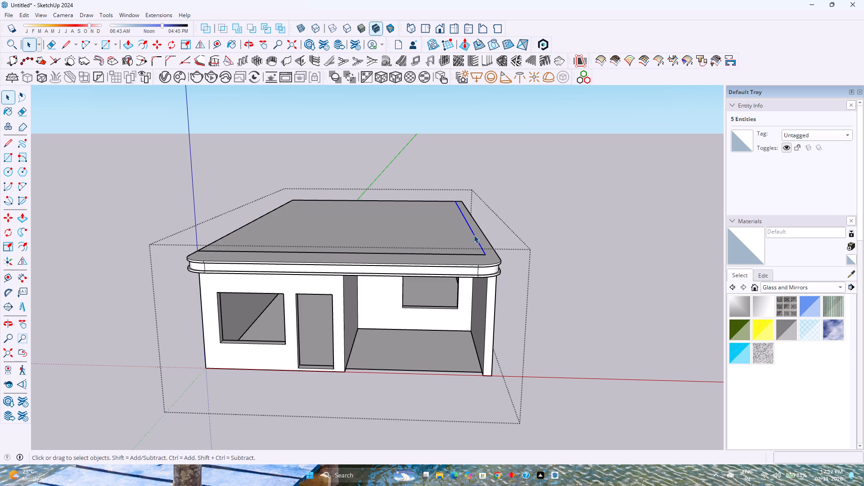
pyautogui.press('m')
pyautogui.click(484, 257)
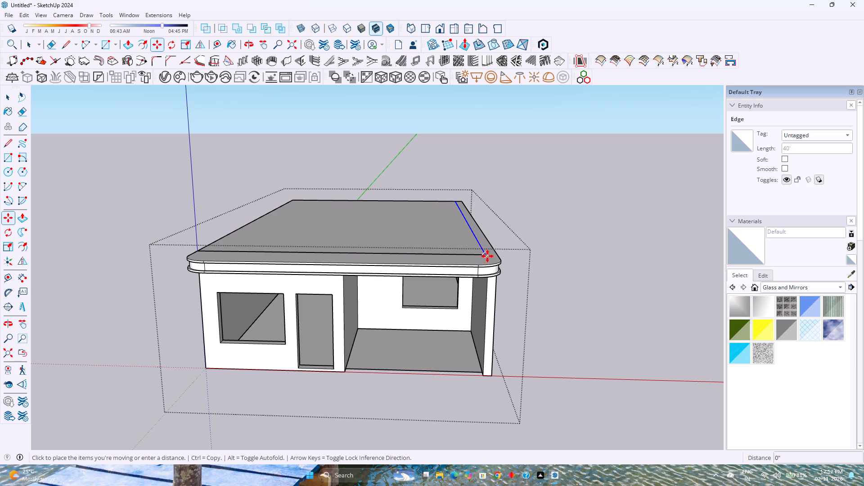
pyautogui.press('Right')
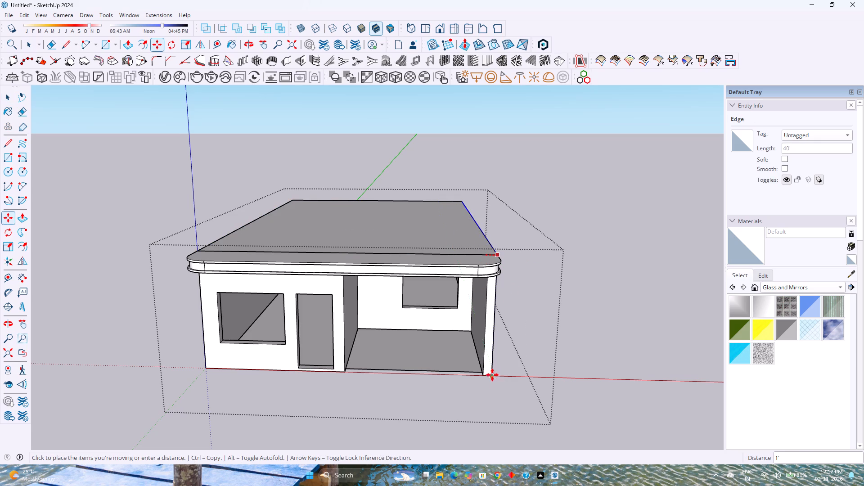
pyautogui.click(492, 373)
pyautogui.moveTo(400, 288); pyautogui.dragTo(270, 338, button='middle')
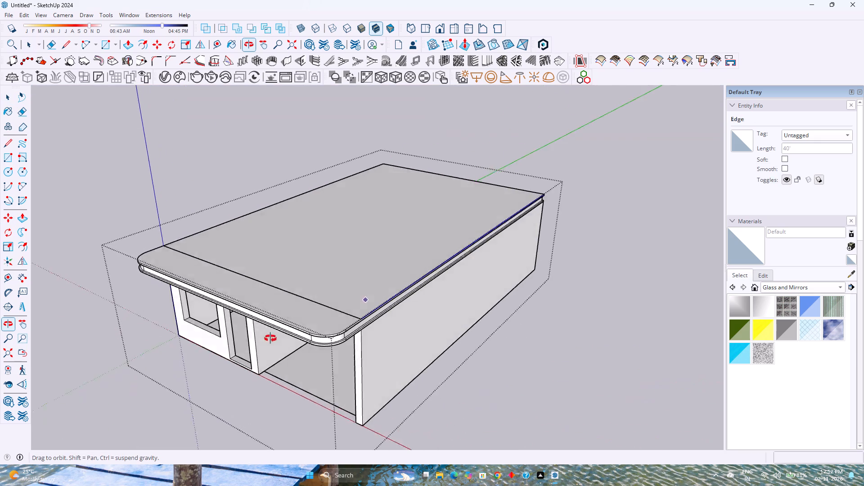
# Move the rectangle's 26' front edge outward along the green axis to line up with the roof slab's front edge.
pyautogui.moveTo(270, 338); pyautogui.dragTo(372, 367, button='middle')
pyautogui.middleClick(372, 367)
pyautogui.press('space')
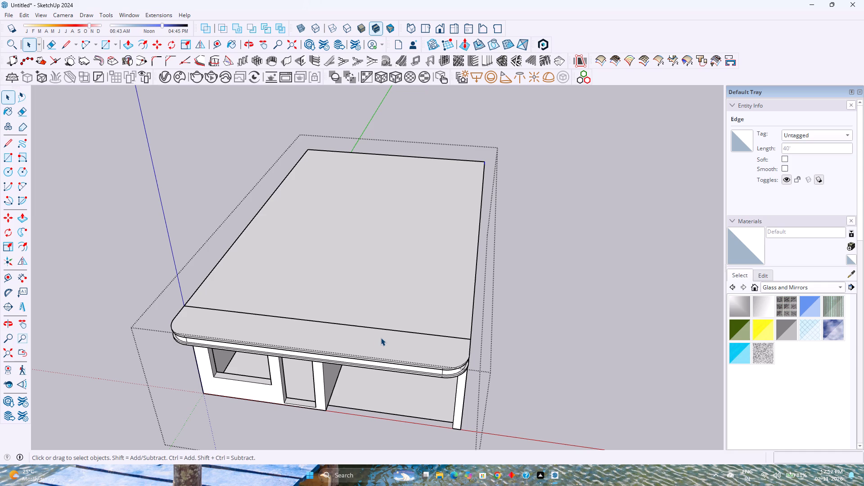
pyautogui.click(388, 329)
pyautogui.moveTo(388, 329); pyautogui.dragTo(238, 344, button='middle')
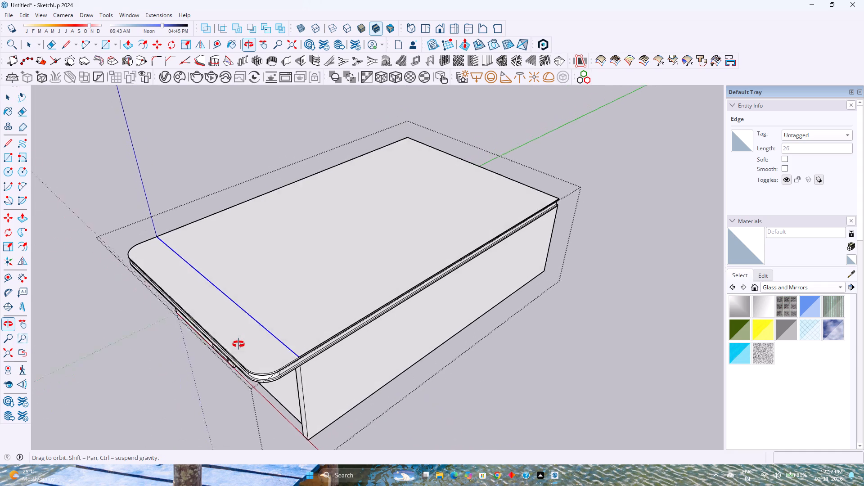
pyautogui.moveTo(238, 344); pyautogui.dragTo(234, 347, button='middle')
pyautogui.middleClick(234, 347)
pyautogui.press('m')
pyautogui.scroll(4, 289, 358)
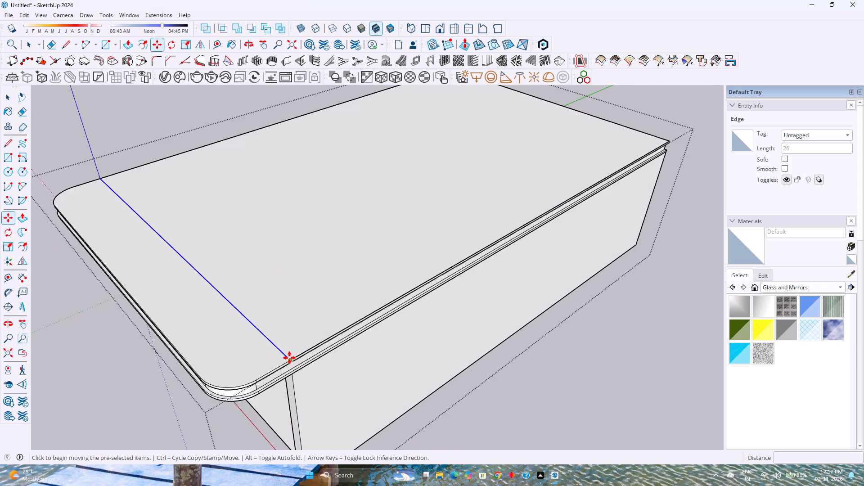
pyautogui.scroll(5, 289, 358)
pyautogui.click(291, 360)
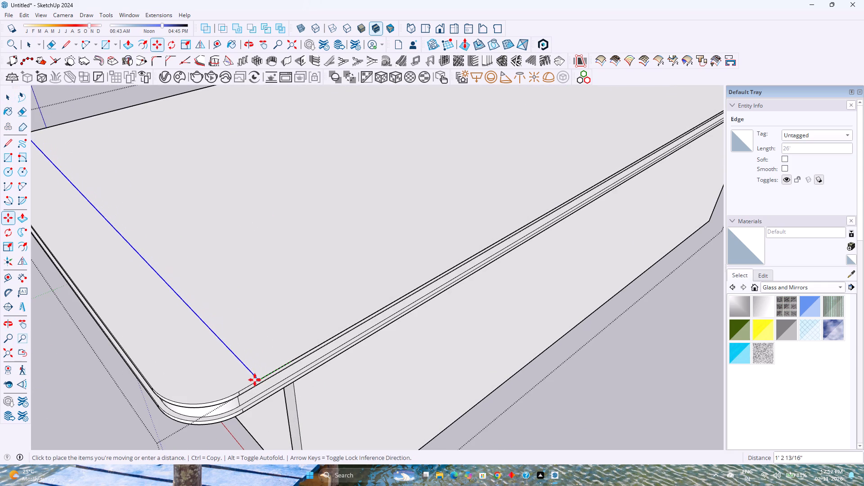
pyautogui.scroll(-5, 214, 400)
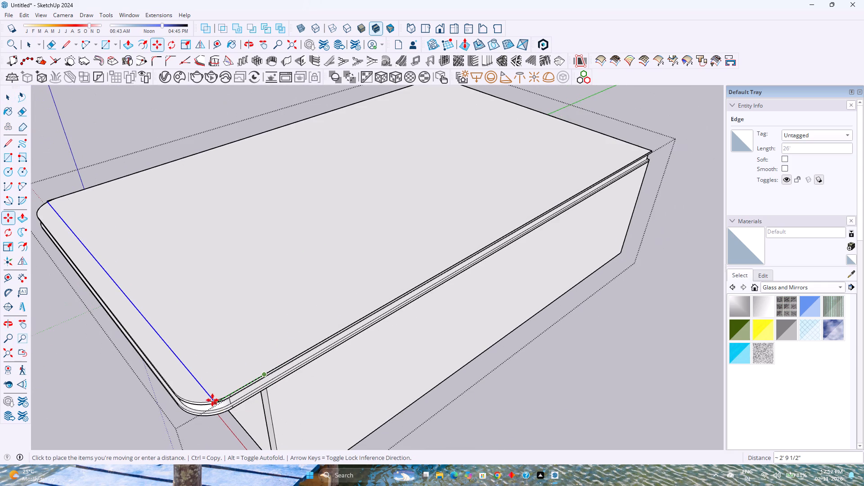
pyautogui.press('Left')
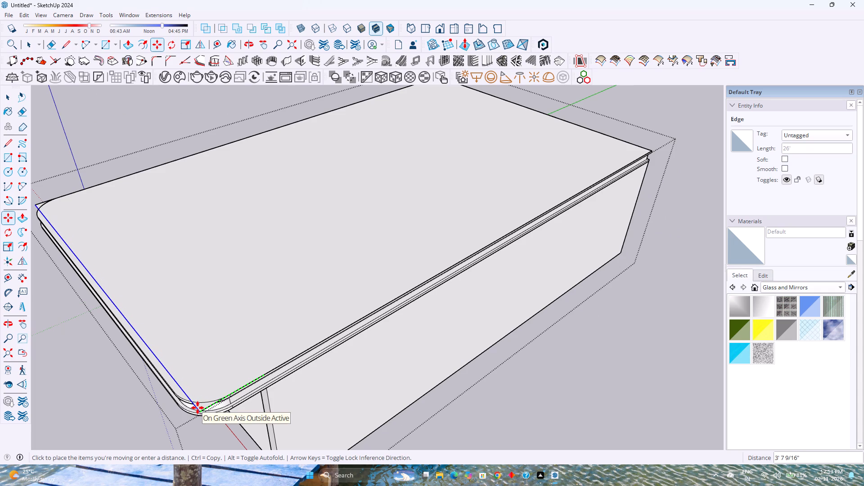
pyautogui.click(173, 393)
# Examine how the extended rectangle's square front corners sit over the roof slab's rounded front corners.
pyautogui.scroll(-4, 233, 341)
pyautogui.keyDown('shift'); pyautogui.moveTo(233, 341); pyautogui.dragTo(441, 341, button='middle'); pyautogui.keyUp('shift')
pyautogui.scroll(-4, 456, 332)
pyautogui.moveTo(395, 332); pyautogui.dragTo(430, 360, button='middle')
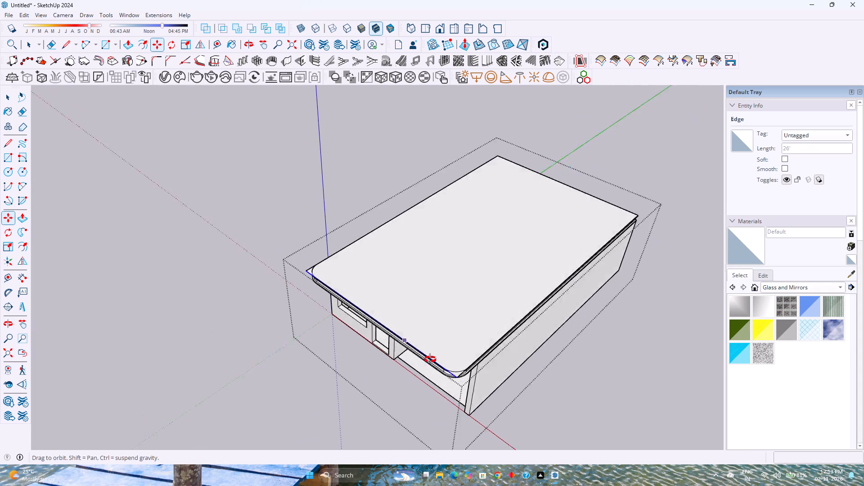
pyautogui.moveTo(430, 360); pyautogui.dragTo(536, 400, button='middle')
pyautogui.scroll(11, 364, 313)
pyautogui.keyDown('shift'); pyautogui.moveTo(355, 304); pyautogui.dragTo(317, 392, button='middle'); pyautogui.keyUp('shift')
pyautogui.press('space')
pyautogui.click(271, 391)
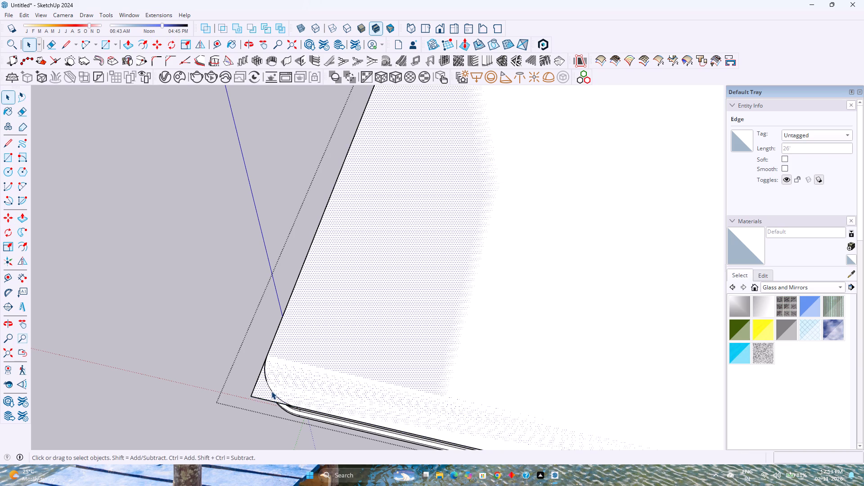
pyautogui.scroll(-5, 306, 375)
pyautogui.scroll(-6, 365, 224)
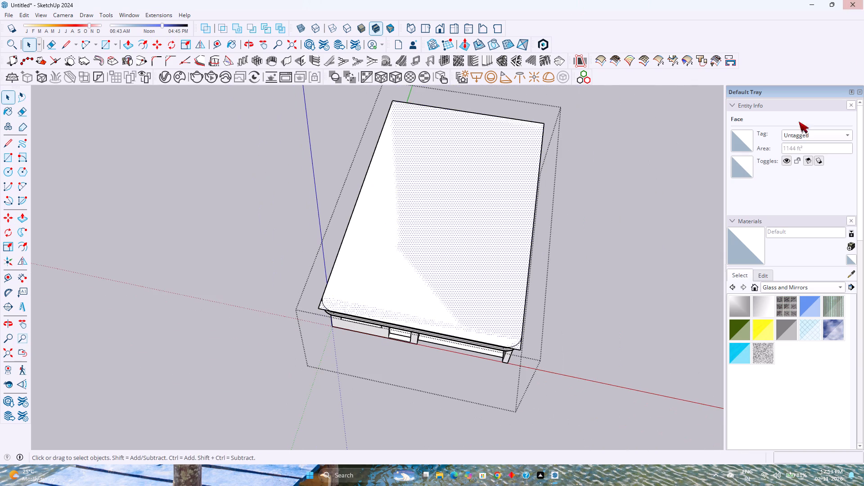
pyautogui.keyDown('shift'); pyautogui.moveTo(434, 216); pyautogui.dragTo(396, 281, button='middle'); pyautogui.keyUp('shift')
pyautogui.keyDown('shift'); pyautogui.scroll(-1, 391, 261); pyautogui.keyUp('shift')
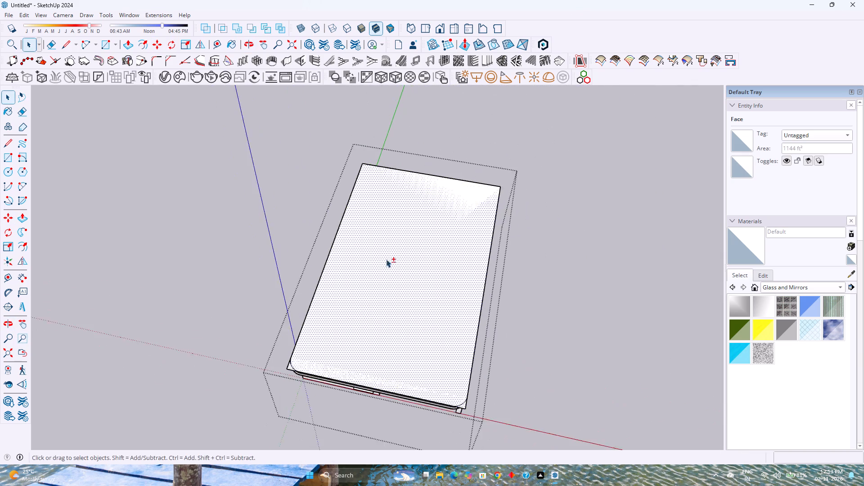
pyautogui.keyDown('shift'); pyautogui.moveTo(375, 254); pyautogui.dragTo(338, 221, button='middle'); pyautogui.keyUp('shift')
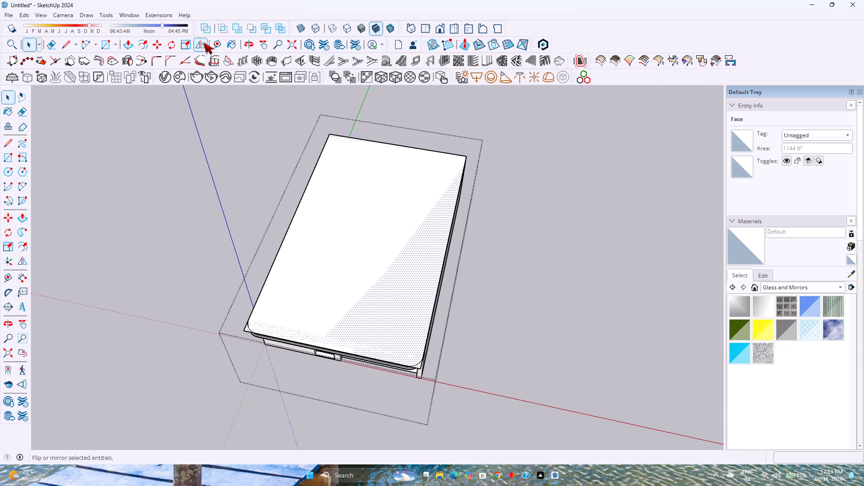
# Place guide lines 2' inside both long side edges and the front edge of the roof-top rectangle.
pyautogui.click(212, 48)
pyautogui.click(302, 200)
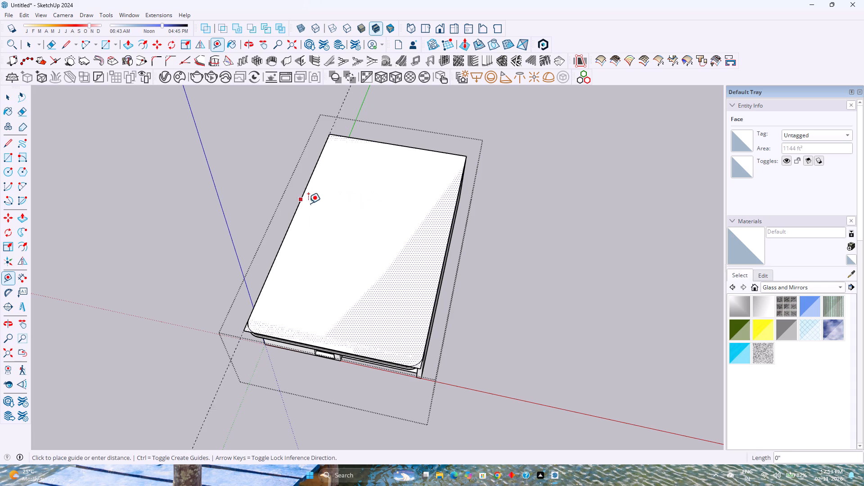
pyautogui.press('2')
pyautogui.press('Return')
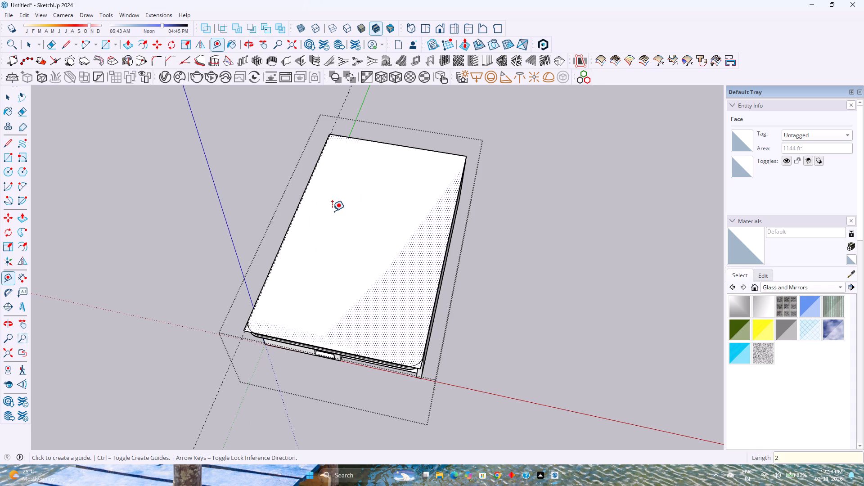
pyautogui.write("2'")
pyautogui.press('Return')
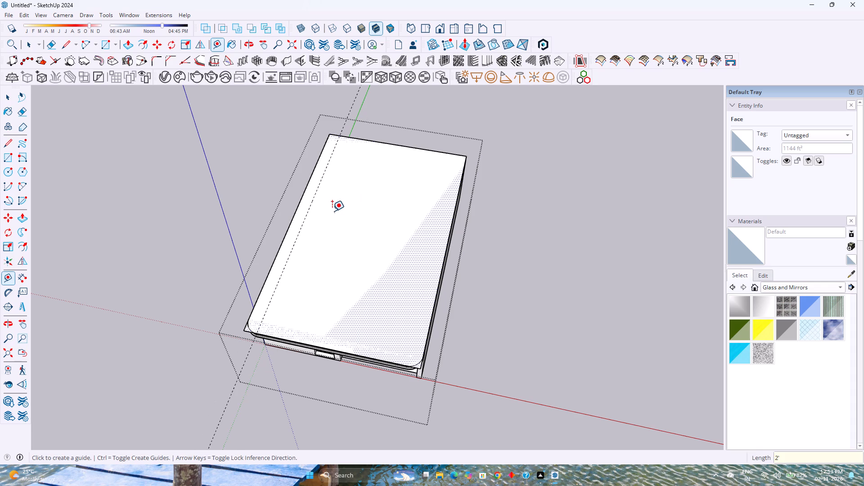
pyautogui.click(439, 274)
pyautogui.write("2'")
pyautogui.press('Return')
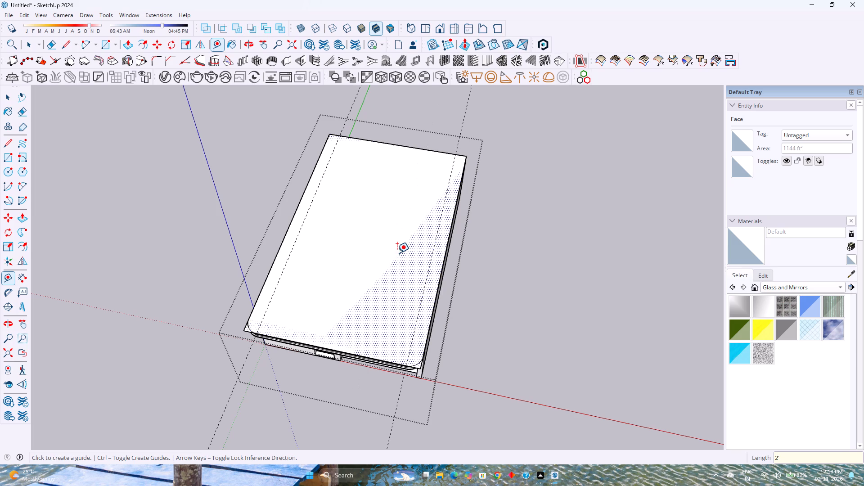
pyautogui.click(271, 335)
pyautogui.write("2'")
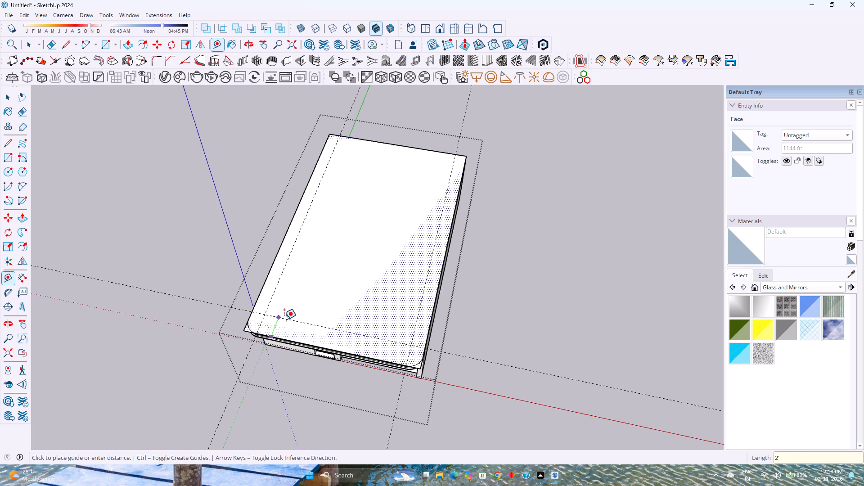
pyautogui.press('Return')
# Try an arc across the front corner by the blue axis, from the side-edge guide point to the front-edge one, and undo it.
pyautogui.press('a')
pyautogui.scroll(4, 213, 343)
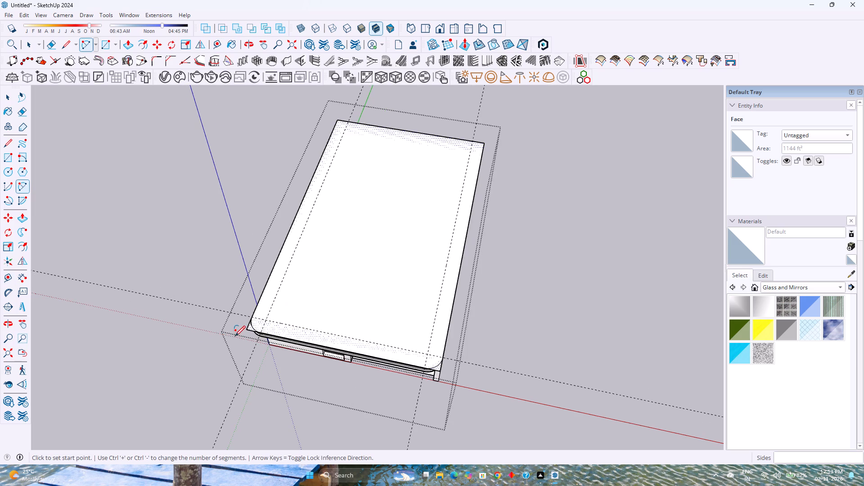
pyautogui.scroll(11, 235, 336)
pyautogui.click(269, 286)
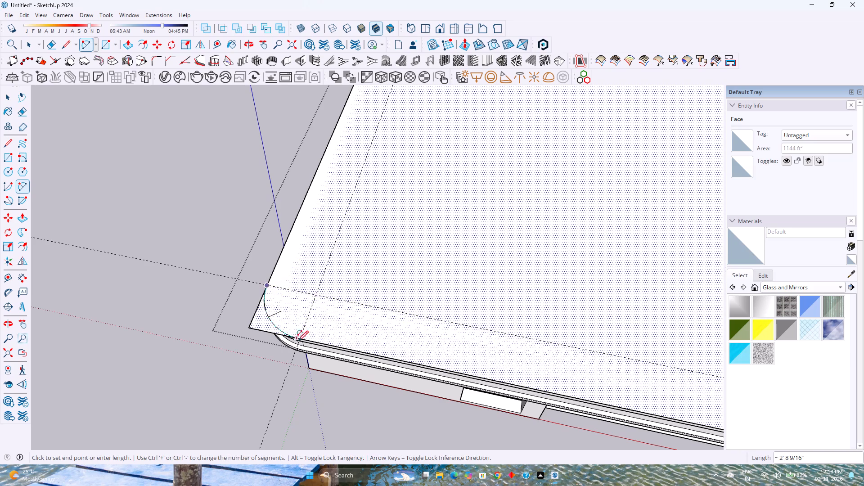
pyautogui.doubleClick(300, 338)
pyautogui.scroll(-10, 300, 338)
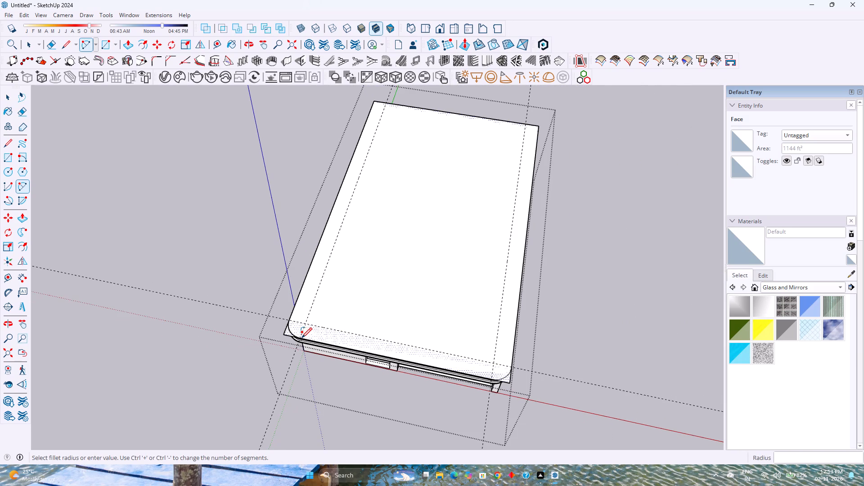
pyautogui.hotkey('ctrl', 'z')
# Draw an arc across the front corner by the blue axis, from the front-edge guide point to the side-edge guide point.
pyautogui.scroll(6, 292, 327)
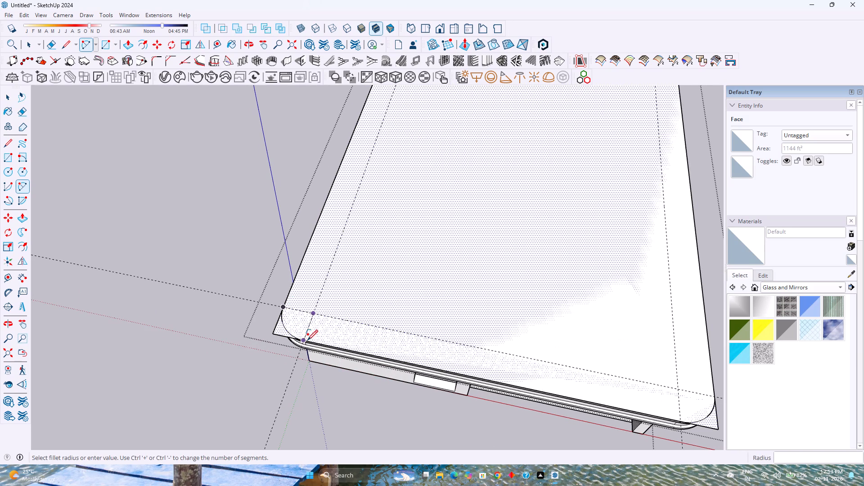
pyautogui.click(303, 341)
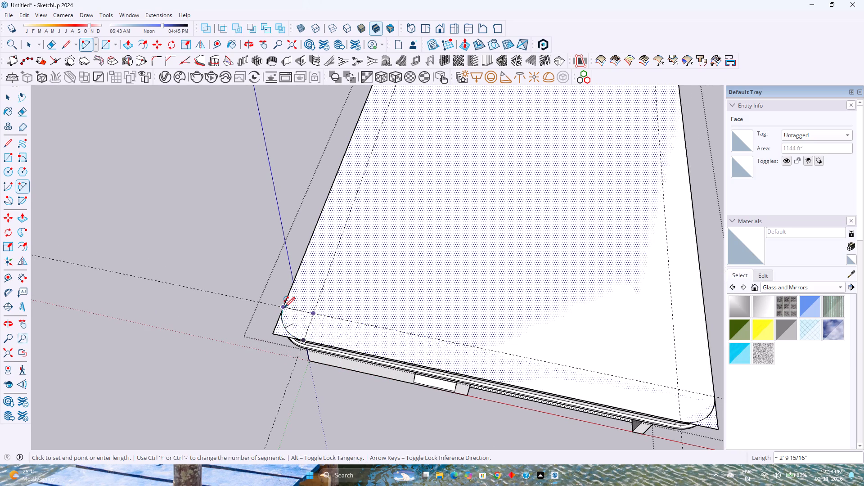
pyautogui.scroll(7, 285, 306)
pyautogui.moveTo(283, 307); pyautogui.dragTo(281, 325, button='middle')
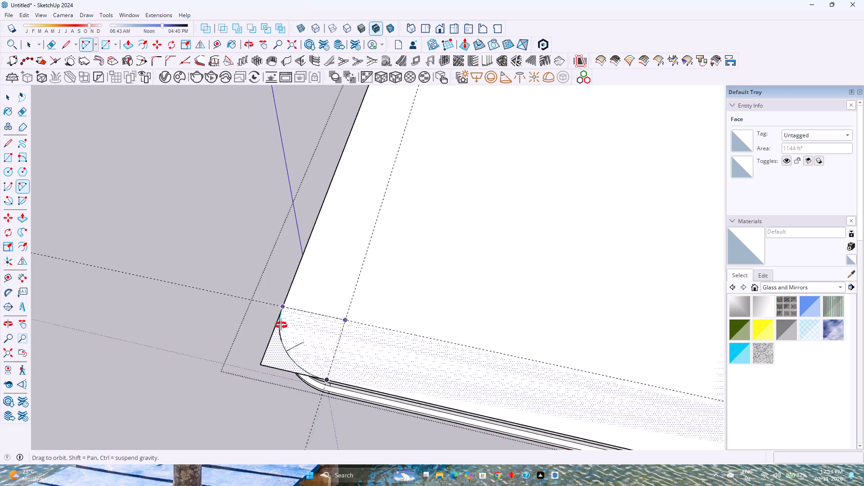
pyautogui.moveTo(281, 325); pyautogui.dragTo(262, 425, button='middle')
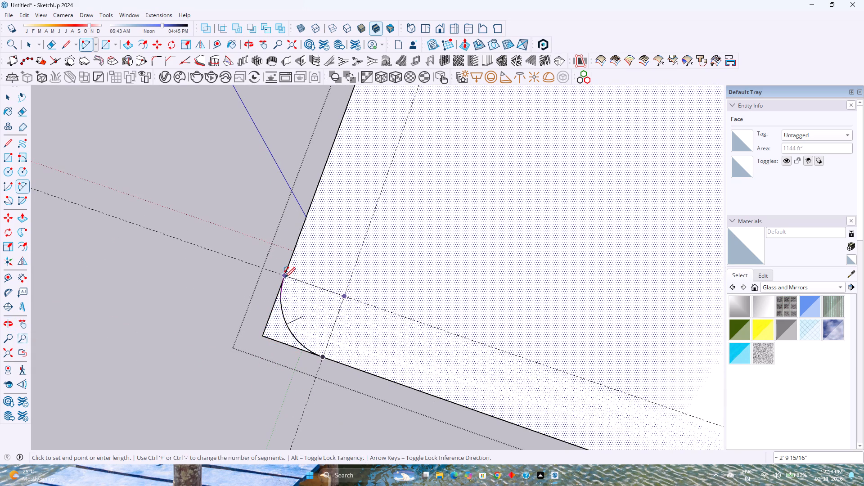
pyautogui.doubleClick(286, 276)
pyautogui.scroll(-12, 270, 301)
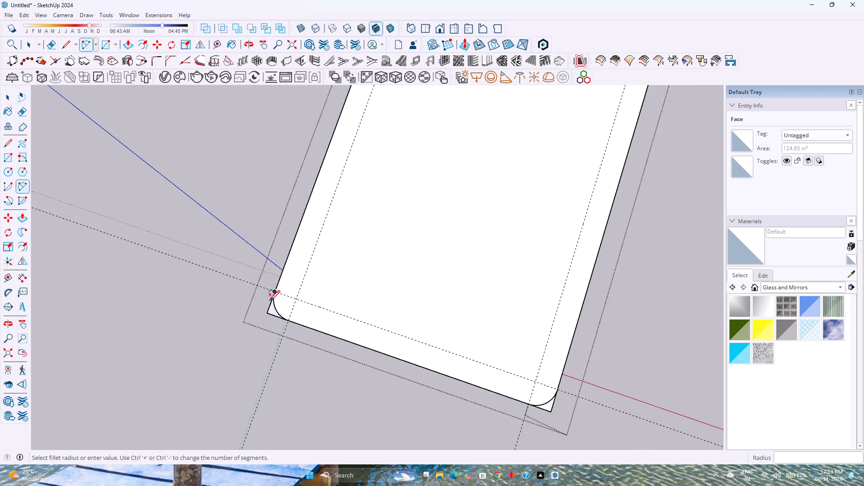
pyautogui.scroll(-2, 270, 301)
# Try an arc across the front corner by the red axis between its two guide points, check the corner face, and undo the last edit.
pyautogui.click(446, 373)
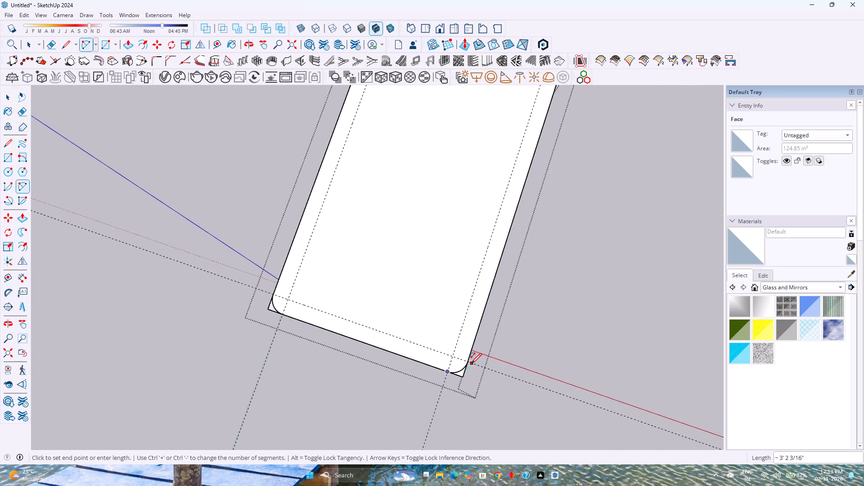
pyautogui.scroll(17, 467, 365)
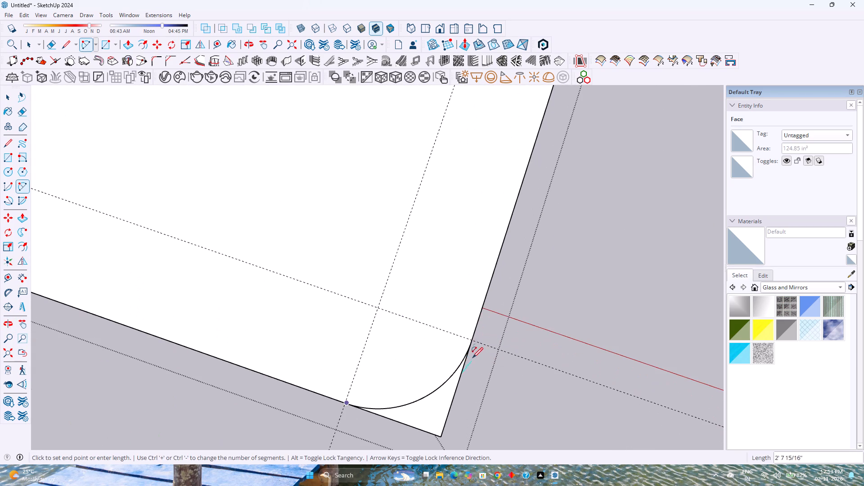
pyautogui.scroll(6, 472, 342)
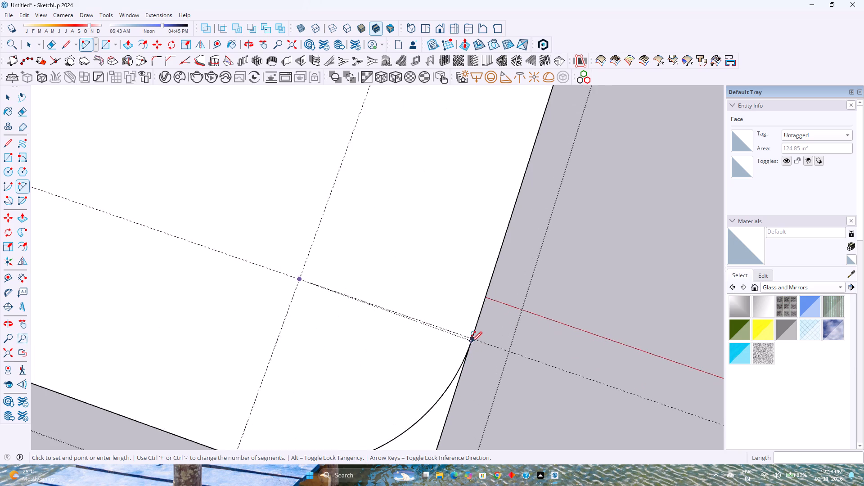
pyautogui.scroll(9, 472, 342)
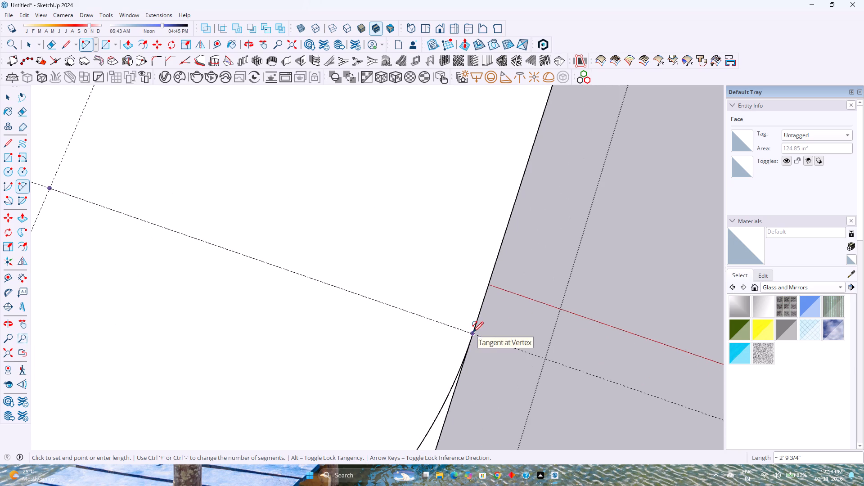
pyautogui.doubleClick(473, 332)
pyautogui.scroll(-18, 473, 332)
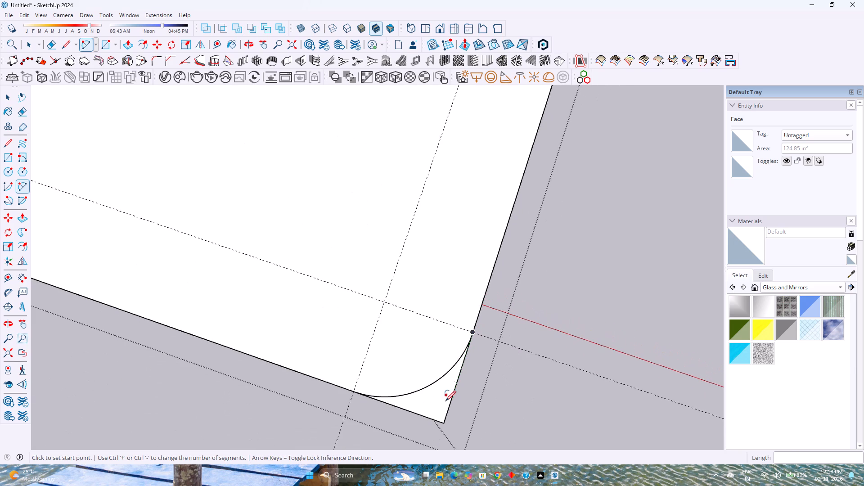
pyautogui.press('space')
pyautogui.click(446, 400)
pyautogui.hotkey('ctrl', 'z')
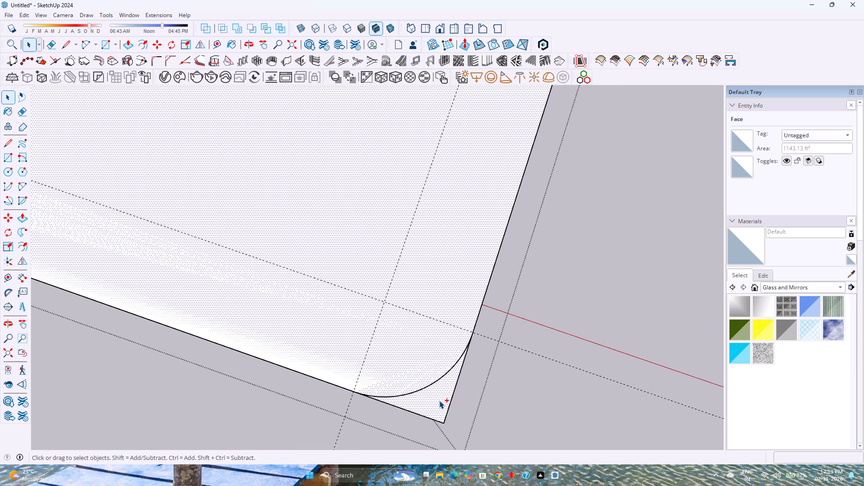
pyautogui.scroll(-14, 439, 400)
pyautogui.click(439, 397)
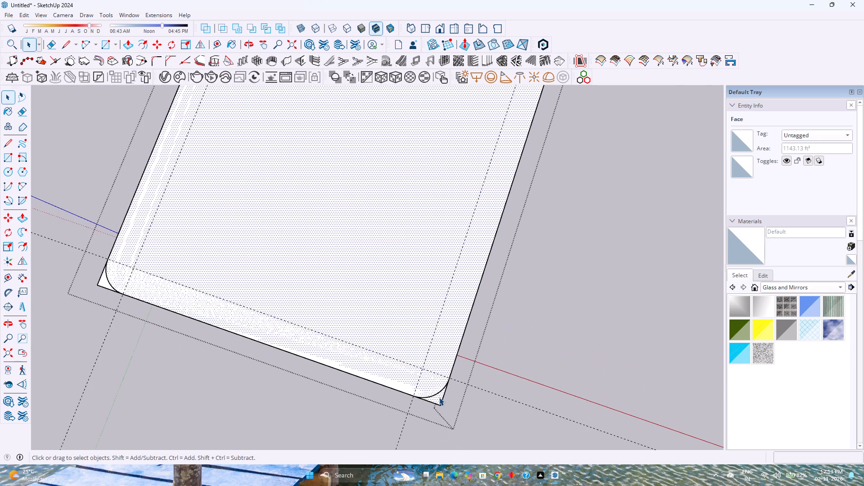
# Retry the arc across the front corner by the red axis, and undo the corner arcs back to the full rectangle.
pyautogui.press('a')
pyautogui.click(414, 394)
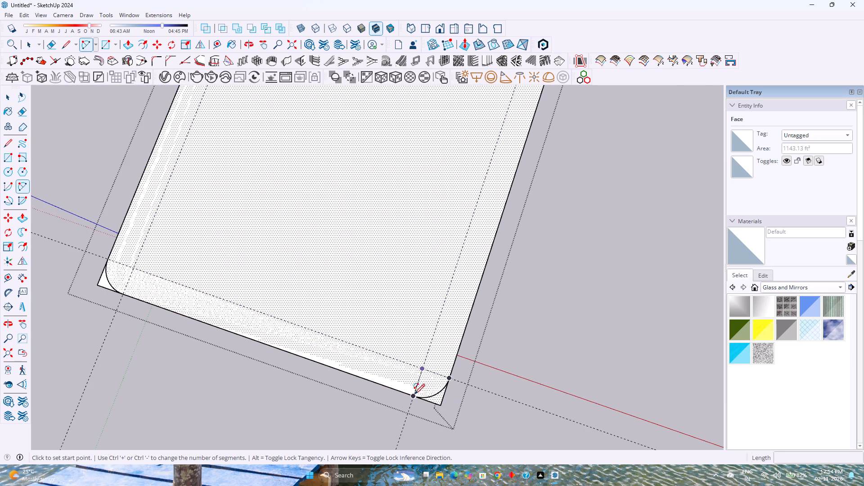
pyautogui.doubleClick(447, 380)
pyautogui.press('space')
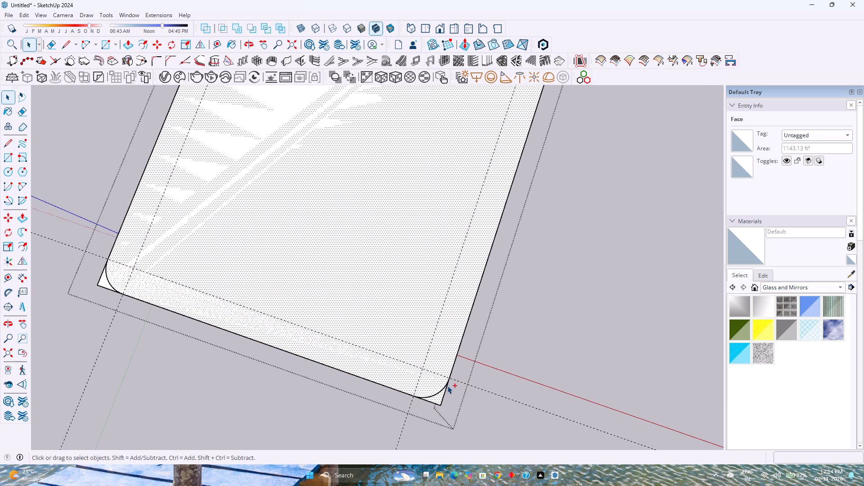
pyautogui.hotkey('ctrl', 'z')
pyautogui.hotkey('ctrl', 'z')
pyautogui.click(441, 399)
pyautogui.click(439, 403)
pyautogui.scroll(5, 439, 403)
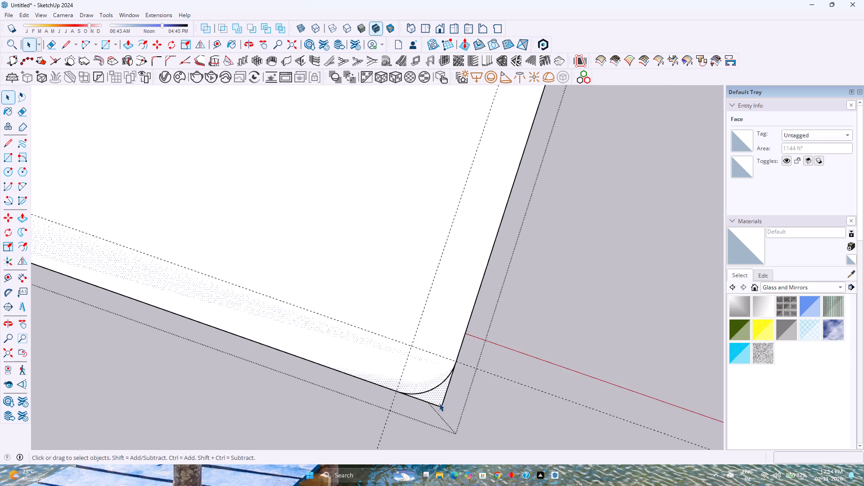
# Leave the top rectangle's group and undo the edits back to the ungrouped plain rectangle without guides.
pyautogui.scroll(2, 439, 403)
pyautogui.moveTo(439, 403); pyautogui.dragTo(455, 321, button='middle')
pyautogui.press('Escape')
pyautogui.scroll(-6, 456, 324)
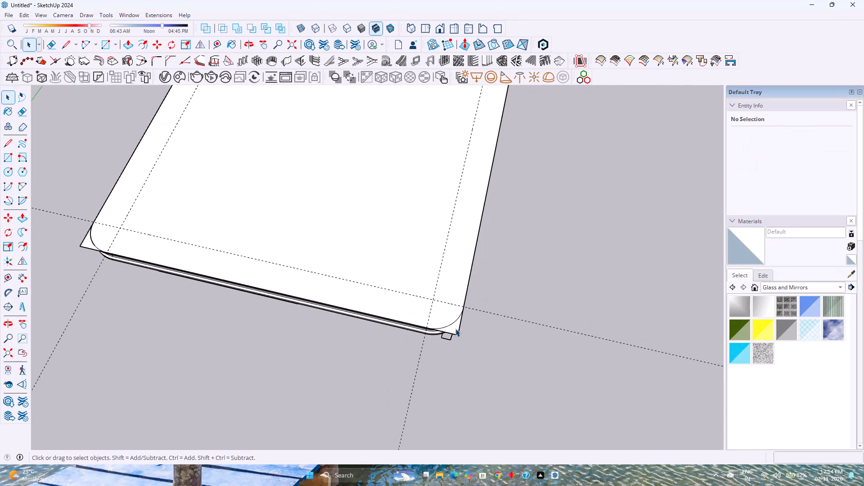
pyautogui.scroll(-5, 455, 328)
pyautogui.hotkey('ctrl', 'z')
pyautogui.hotkey('ctrl', 'z')
pyautogui.hotkey('ctrl', 'z')
pyautogui.hotkey('ctrl', 'z')
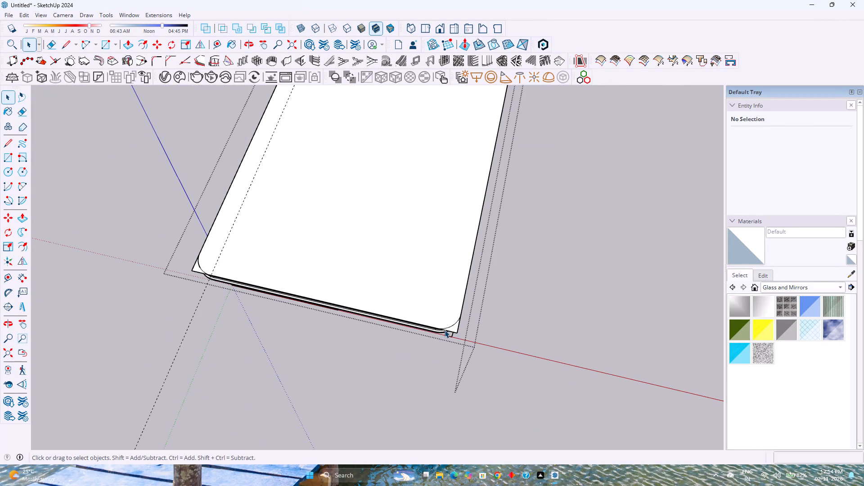
pyautogui.hotkey('ctrl', 'z')
pyautogui.hotkey('ctrl', 'z')
# Make a group from the plain rectangle's face and edges on top of the roof slab.
pyautogui.tripleClick(403, 281)
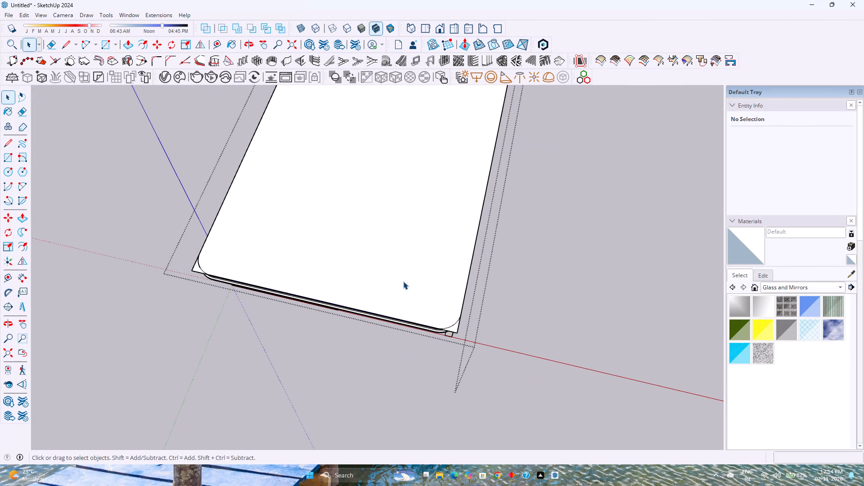
pyautogui.rightClick(403, 281)
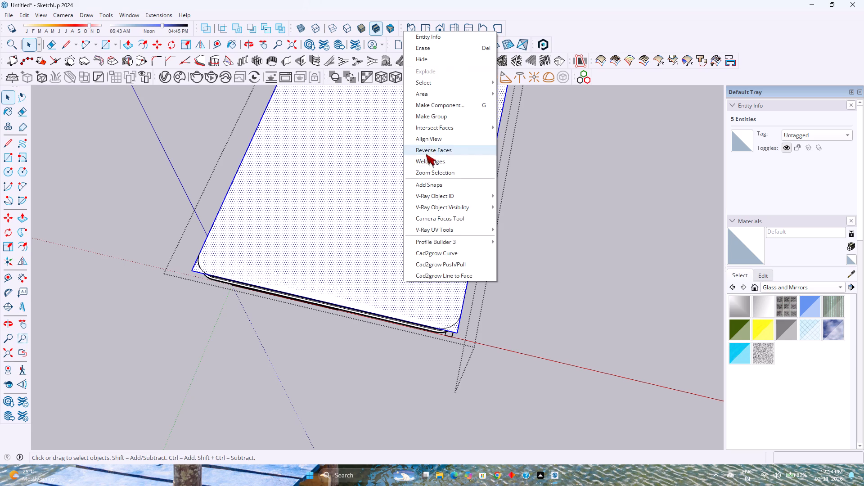
pyautogui.click(424, 115)
# Move the rectangle group 40' along the red axis, away from the building.
pyautogui.press('m')
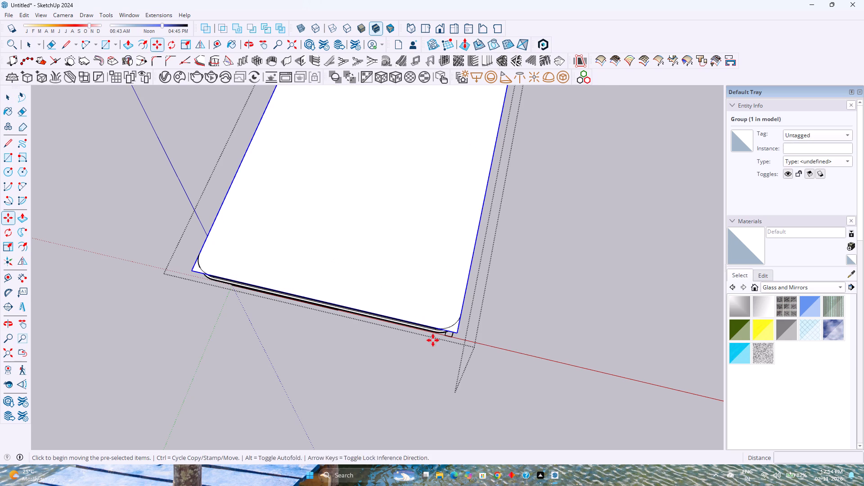
pyautogui.click(455, 333)
pyautogui.press('Right')
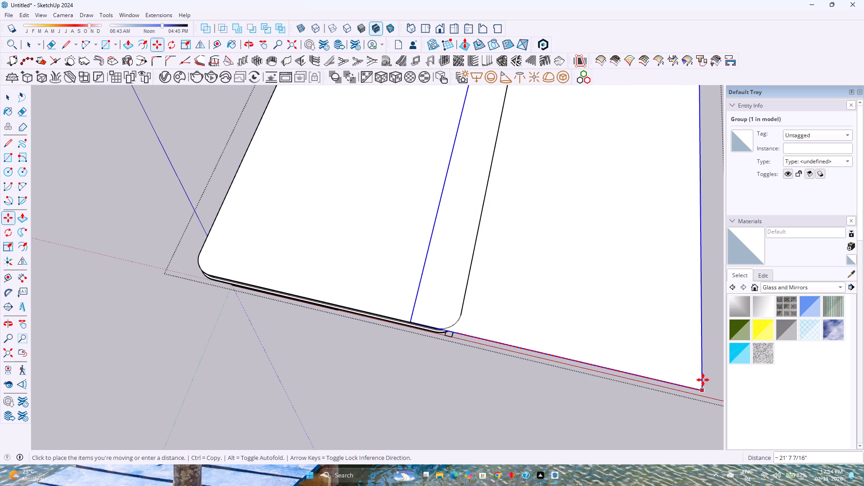
pyautogui.scroll(-5, 706, 380)
pyautogui.keyDown('shift'); pyautogui.moveTo(706, 380); pyautogui.dragTo(555, 377, button='middle'); pyautogui.keyUp('shift')
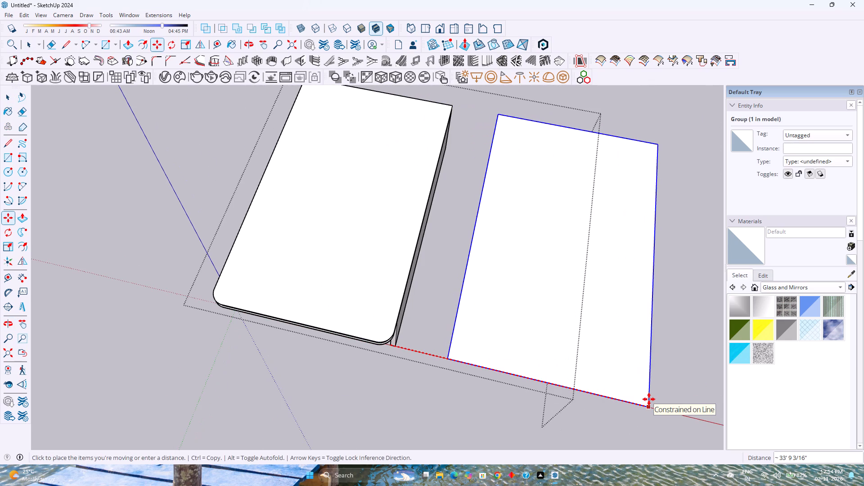
pyautogui.press('4')
pyautogui.press('0')
pyautogui.press("'")
pyautogui.press('Return')
pyautogui.press('space')
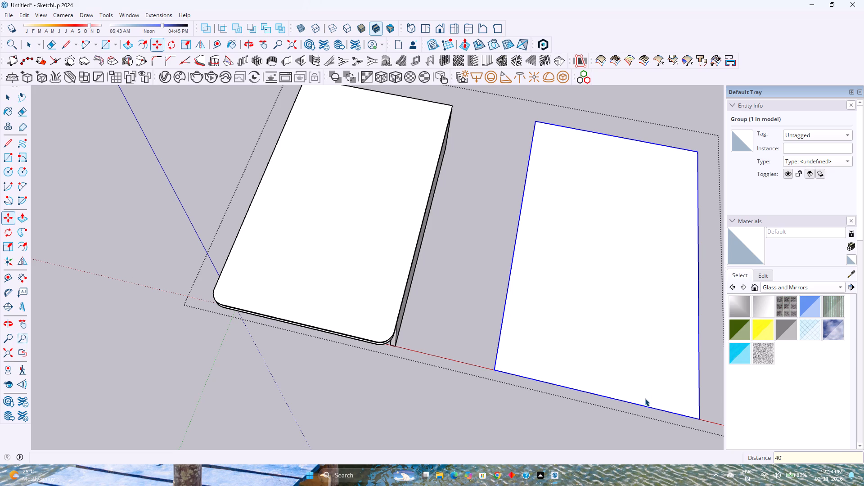
# Inside the moved rectangle group, place guide lines 2' in from both long edges and from the front edge.
pyautogui.doubleClick(639, 383)
pyautogui.keyDown('shift'); pyautogui.moveTo(634, 383); pyautogui.dragTo(450, 377, button='middle'); pyautogui.keyUp('shift')
pyautogui.scroll(-1, 430, 374)
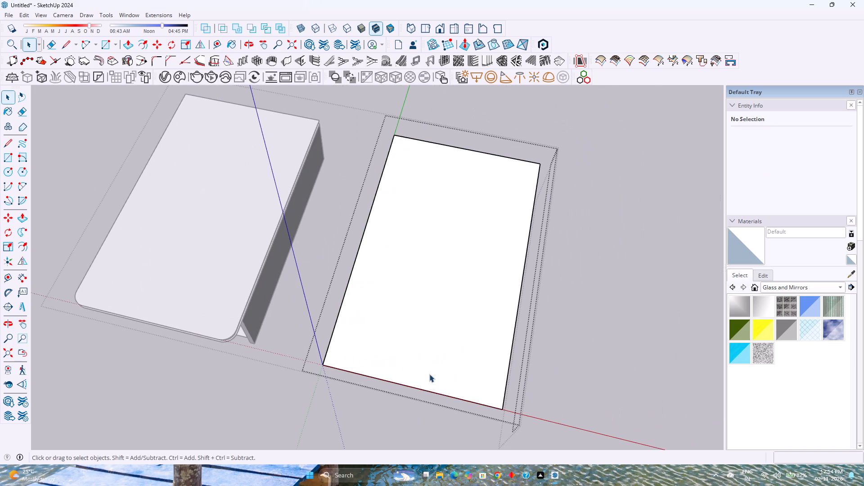
pyautogui.click(220, 48)
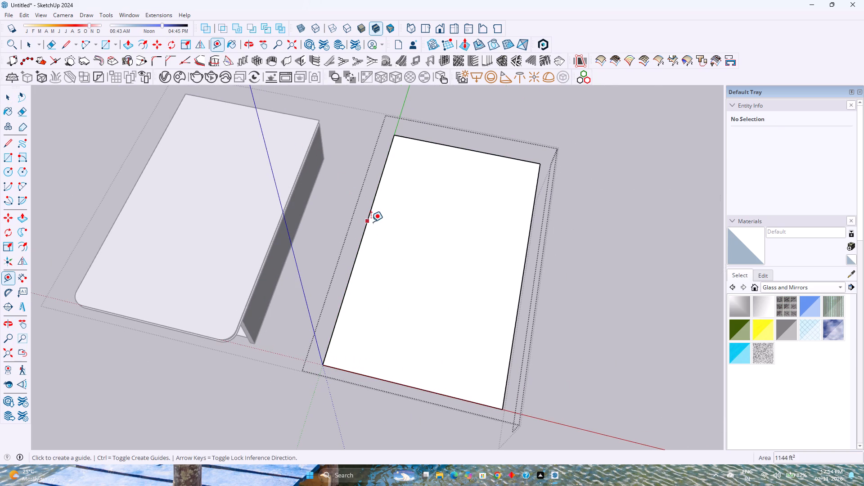
pyautogui.click(369, 221)
pyautogui.write("2'")
pyautogui.press('Return')
pyautogui.click(524, 279)
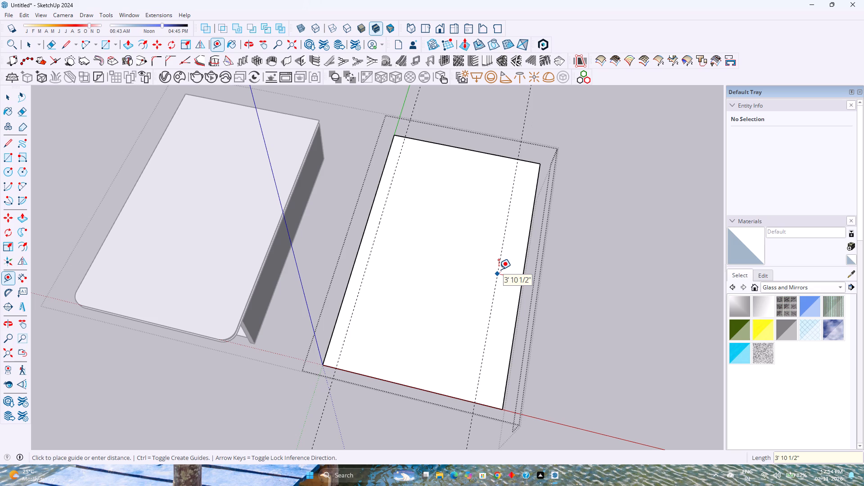
pyautogui.write("2'")
pyautogui.press('Return')
pyautogui.click(400, 382)
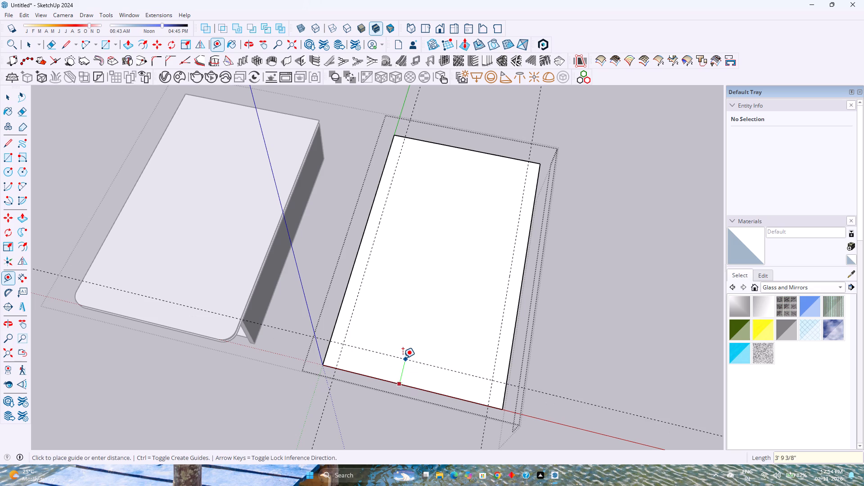
pyautogui.write("2'")
pyautogui.press('Return')
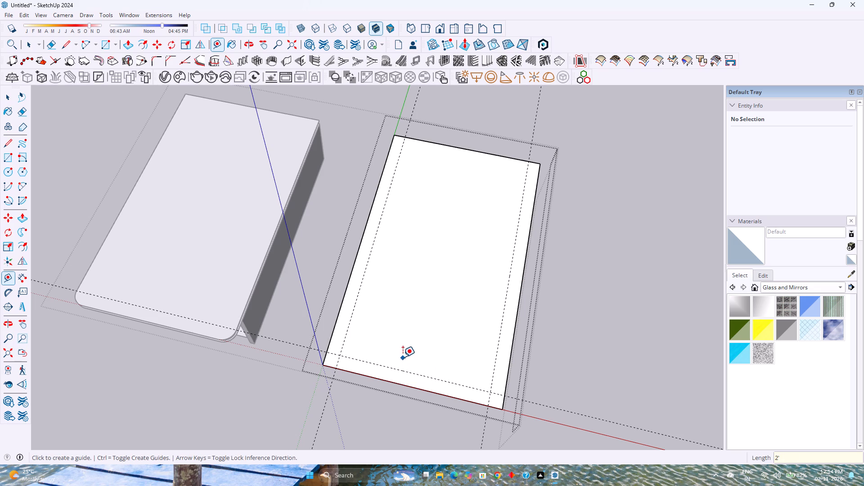
# Round the rectangle's front corner nearest the building with an arc from the side-edge guide point to the front-edge one.
pyautogui.press('a')
pyautogui.scroll(9, 320, 363)
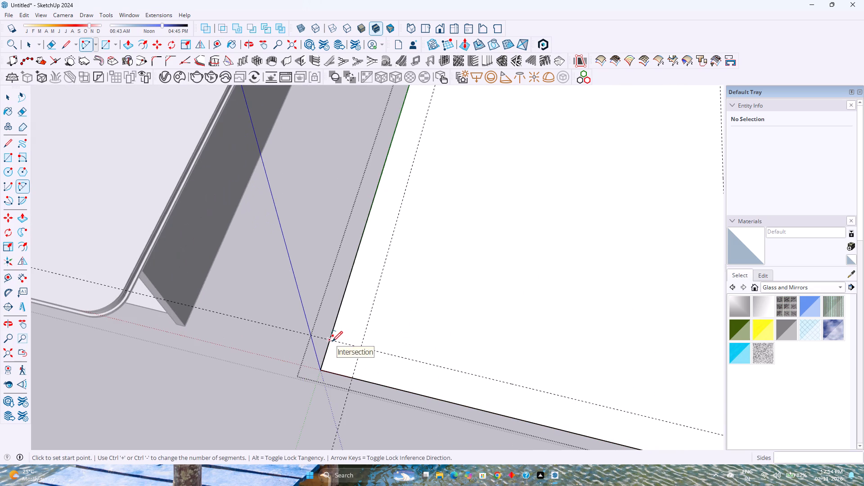
pyautogui.click(332, 342)
pyautogui.doubleClick(350, 378)
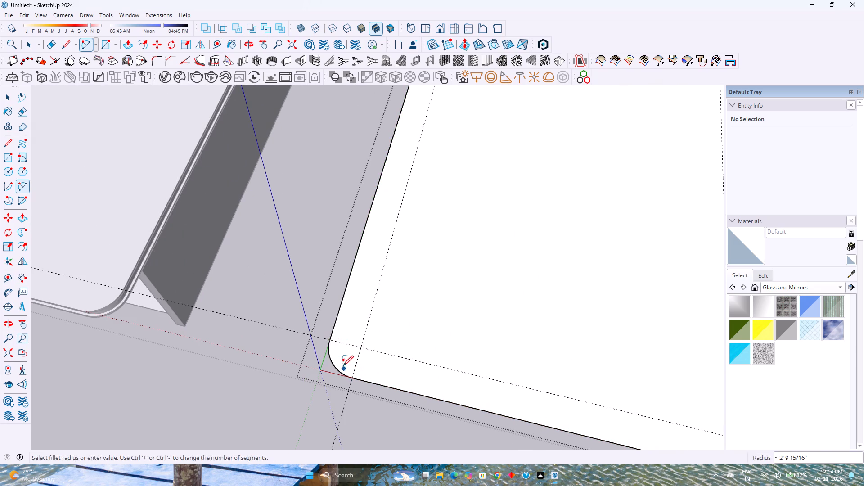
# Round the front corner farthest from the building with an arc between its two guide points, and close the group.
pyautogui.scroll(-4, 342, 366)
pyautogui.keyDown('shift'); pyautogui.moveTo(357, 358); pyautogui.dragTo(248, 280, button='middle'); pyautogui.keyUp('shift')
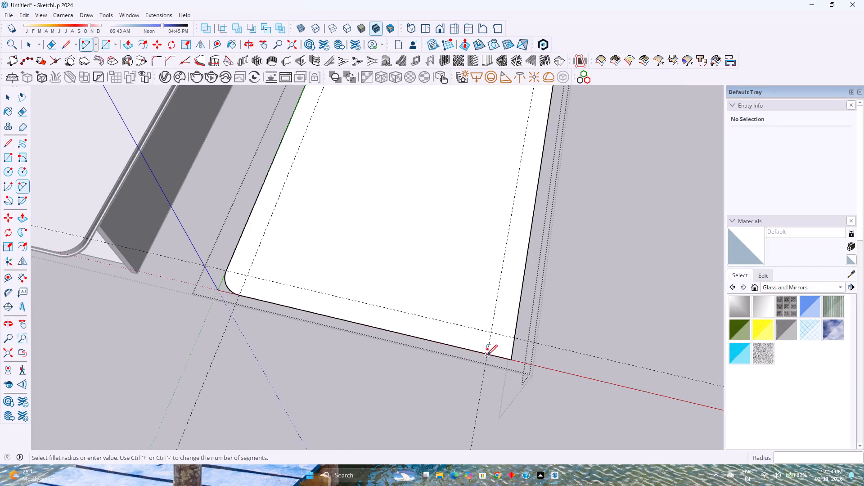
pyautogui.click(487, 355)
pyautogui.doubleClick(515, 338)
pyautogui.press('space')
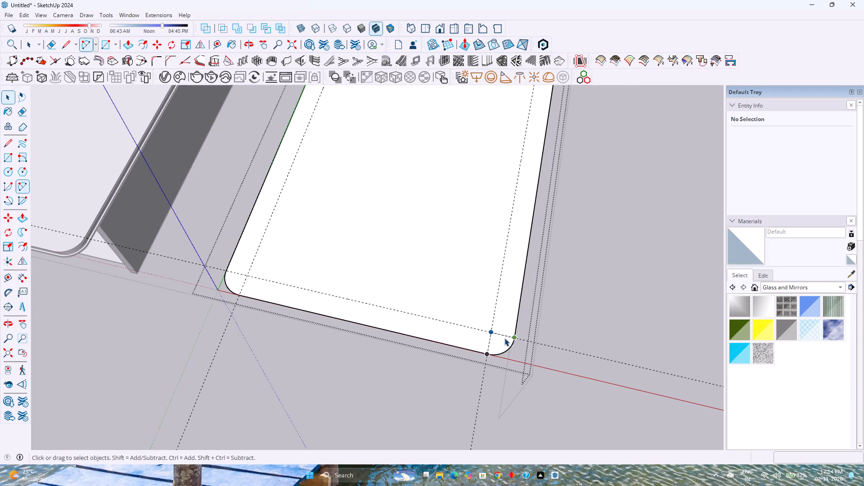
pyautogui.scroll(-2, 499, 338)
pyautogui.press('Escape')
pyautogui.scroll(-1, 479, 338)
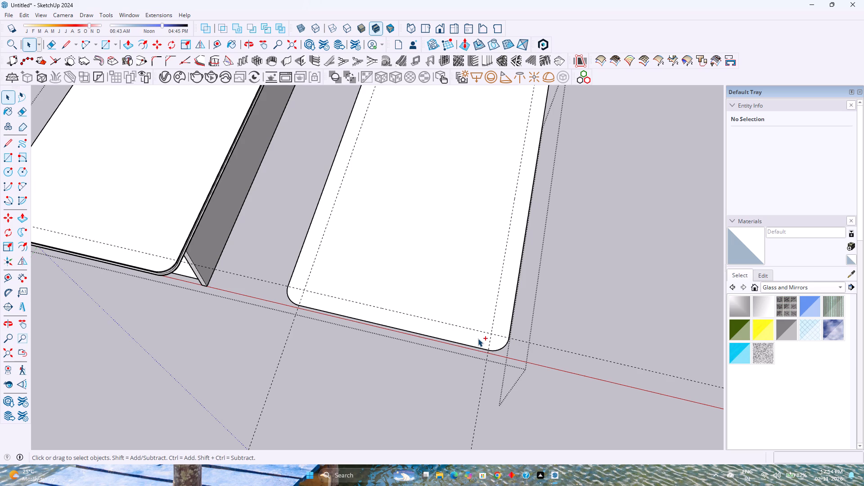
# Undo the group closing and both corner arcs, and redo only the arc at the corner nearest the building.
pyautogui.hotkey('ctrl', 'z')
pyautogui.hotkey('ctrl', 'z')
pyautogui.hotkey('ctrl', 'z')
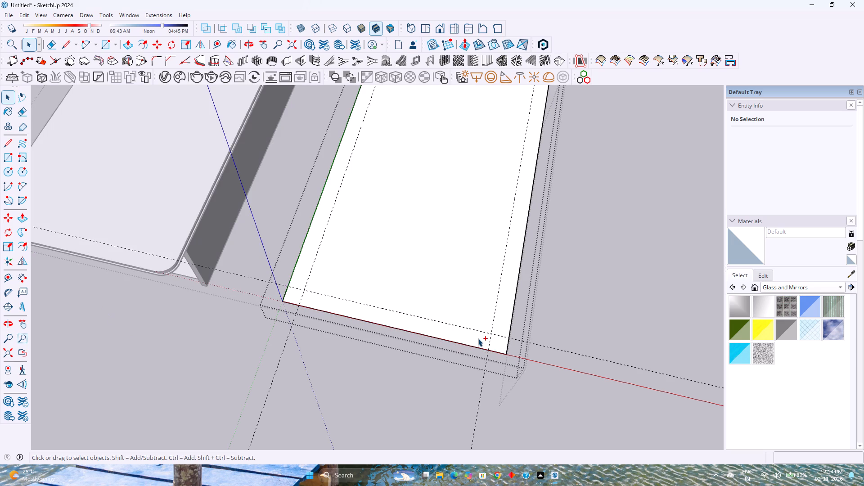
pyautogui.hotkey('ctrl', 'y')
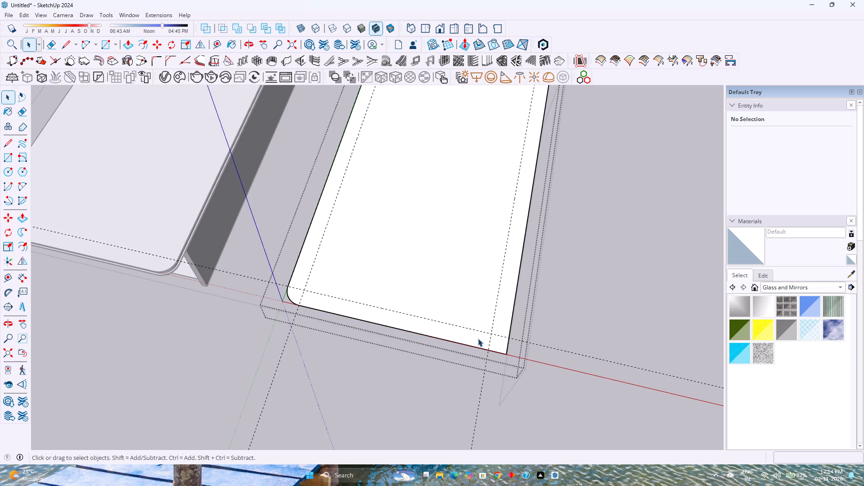
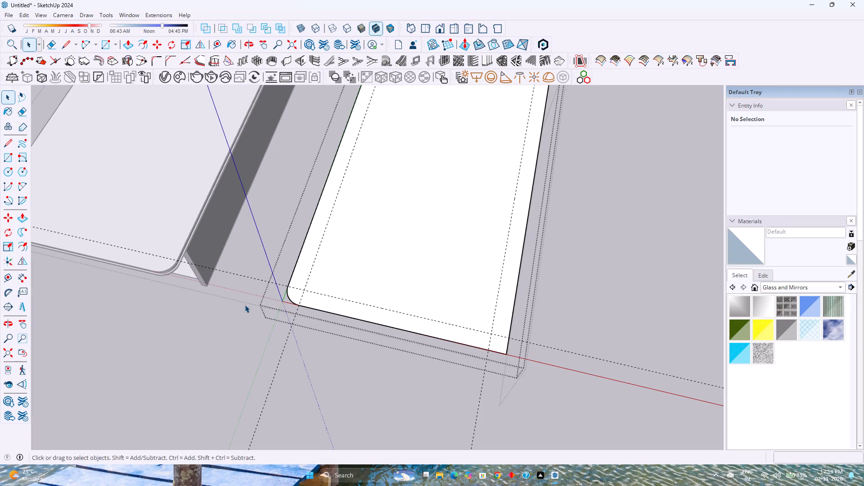
# Offset the rounded-corner rectangle's outline 9" inward.
pyautogui.scroll(-1, 247, 315)
pyautogui.scroll(2, 380, 348)
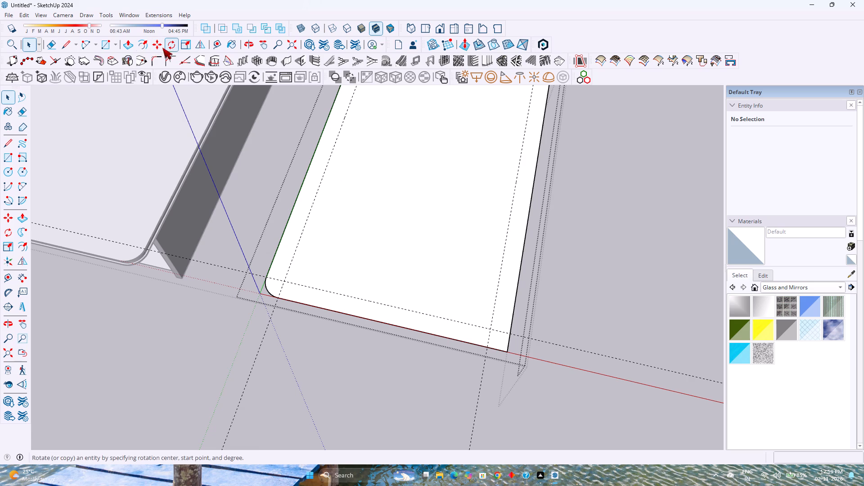
pyautogui.click(142, 48)
pyautogui.click(307, 174)
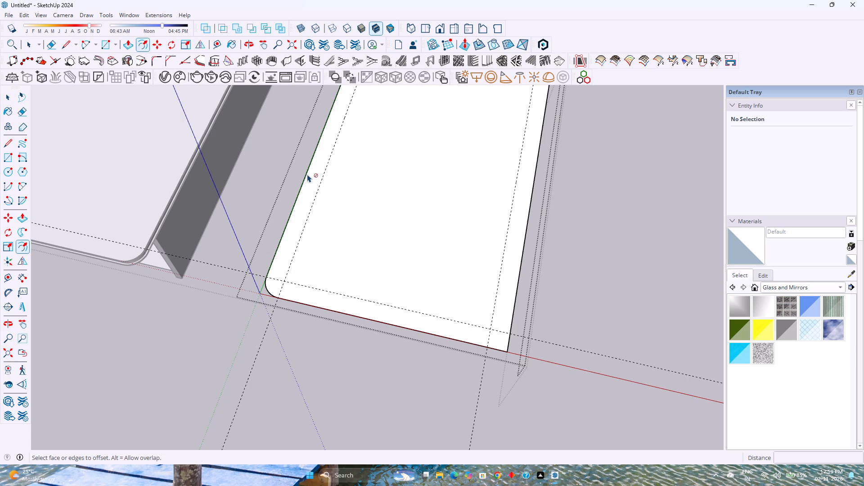
pyautogui.click(310, 178)
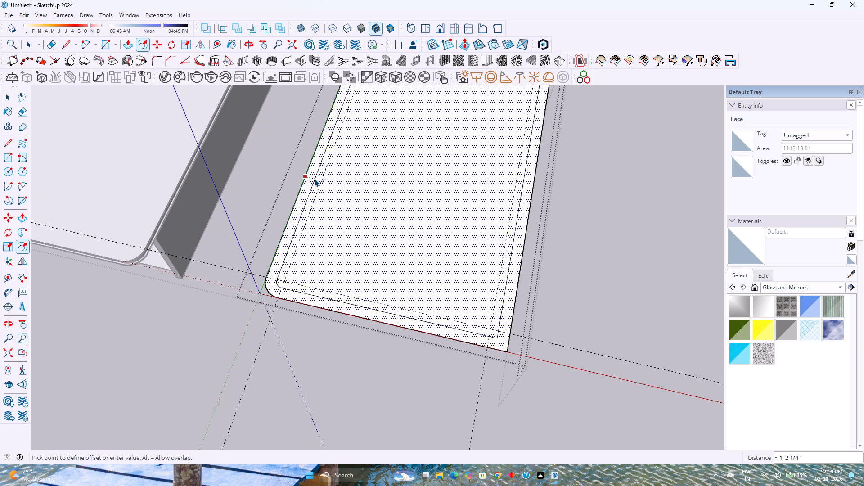
pyautogui.press('9')
pyautogui.press('Return')
pyautogui.press('space')
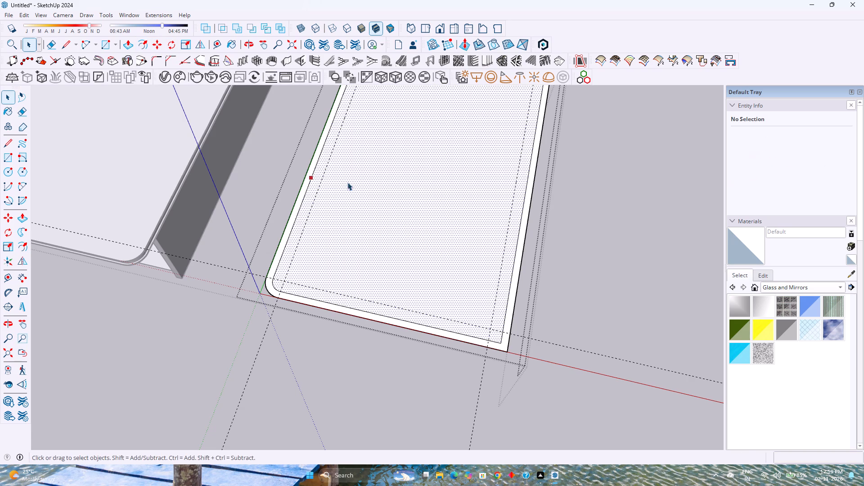
# Delete the inner face of the offset rectangle, leaving only the 9" wall outline.
pyautogui.click(406, 193)
pyautogui.keyDown('shift'); pyautogui.moveTo(399, 193); pyautogui.dragTo(338, 277, button='middle'); pyautogui.keyUp('shift')
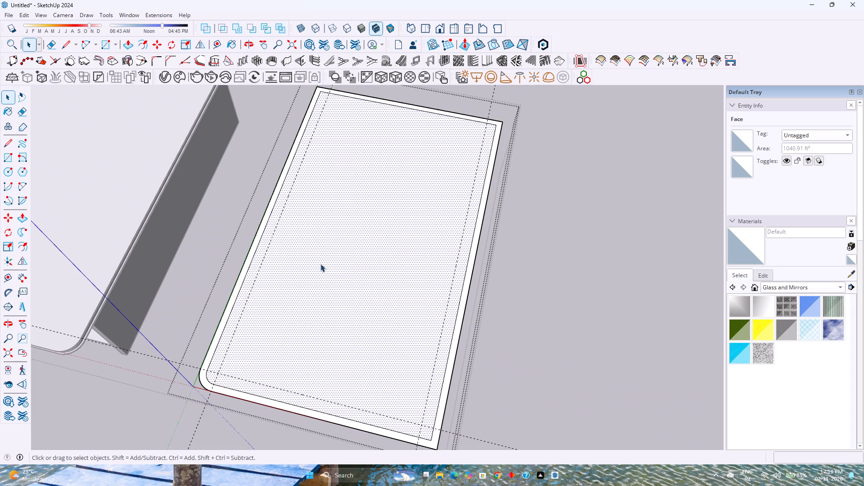
pyautogui.press('Delete')
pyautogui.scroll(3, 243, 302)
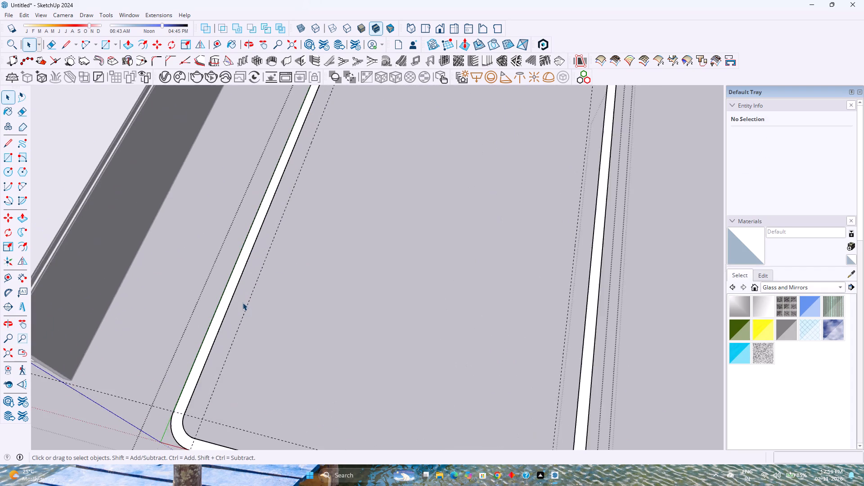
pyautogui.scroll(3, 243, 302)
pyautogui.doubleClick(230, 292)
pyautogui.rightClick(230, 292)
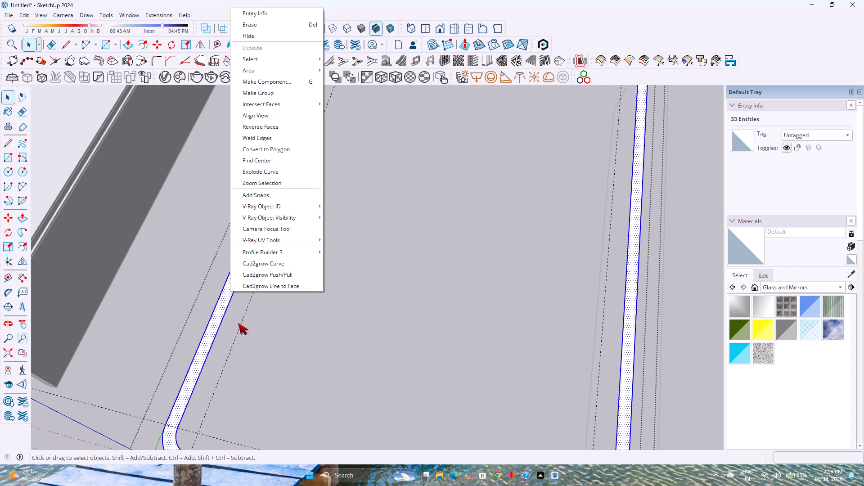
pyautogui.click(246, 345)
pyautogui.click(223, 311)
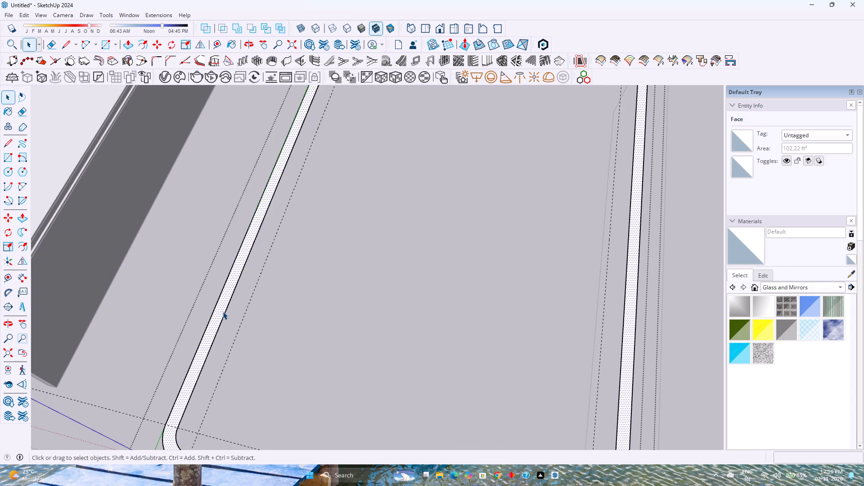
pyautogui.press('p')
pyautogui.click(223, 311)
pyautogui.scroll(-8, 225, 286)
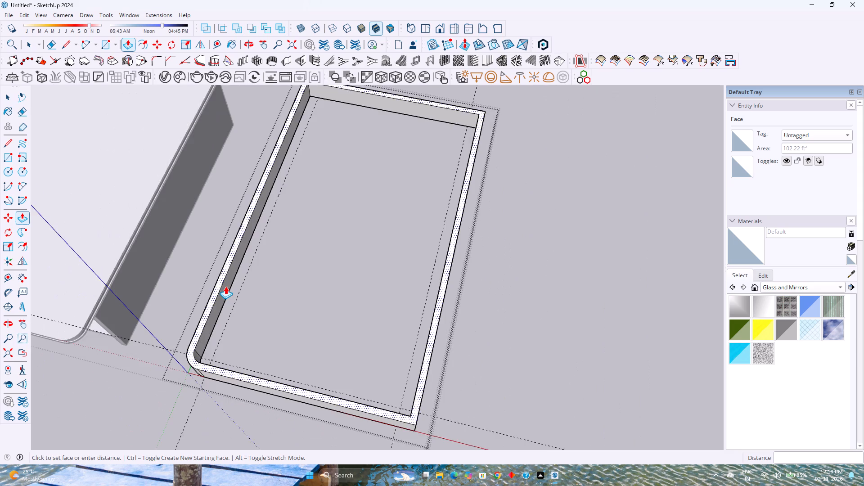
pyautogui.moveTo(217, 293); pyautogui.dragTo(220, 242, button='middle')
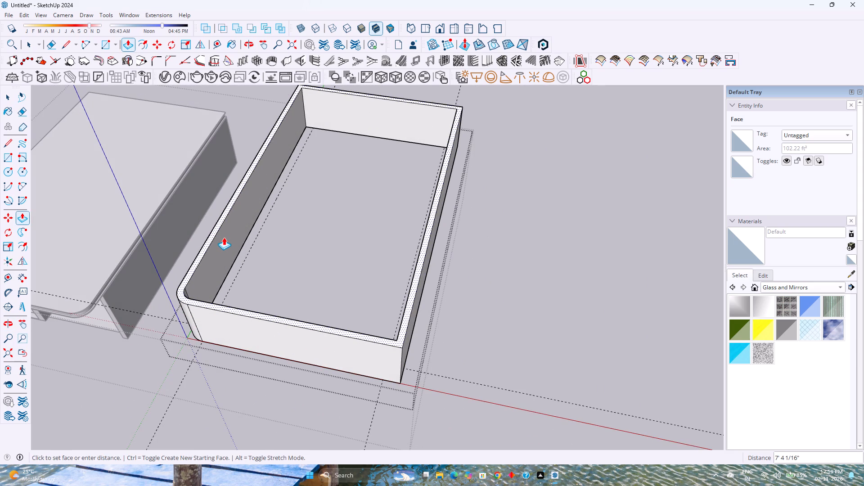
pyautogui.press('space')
# Extrude the 9" wall outline upward by 10'.
pyautogui.scroll(3, 231, 301)
pyautogui.moveTo(230, 301); pyautogui.dragTo(268, 342, button='middle')
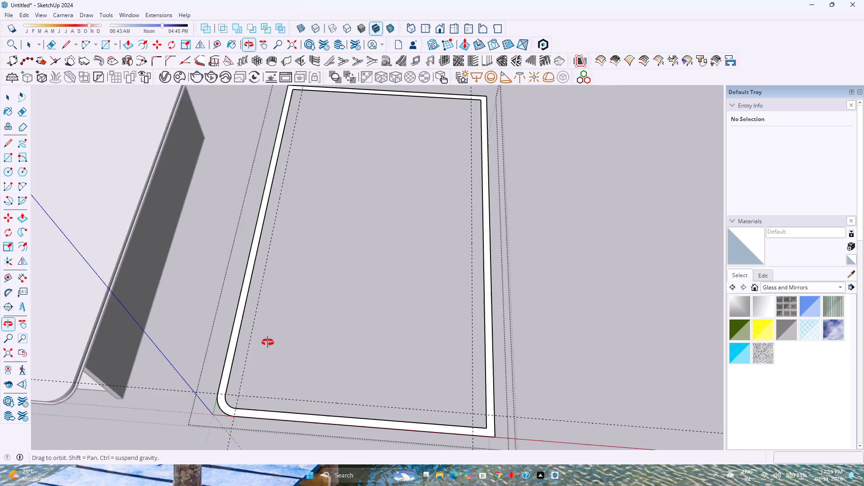
pyautogui.moveTo(268, 342); pyautogui.dragTo(270, 344, button='middle')
pyautogui.scroll(2, 270, 336)
pyautogui.keyDown('shift'); pyautogui.moveTo(269, 335); pyautogui.dragTo(243, 287, button='middle'); pyautogui.keyUp('shift')
pyautogui.scroll(-2, 245, 285)
pyautogui.moveTo(270, 299); pyautogui.dragTo(264, 336, button='middle')
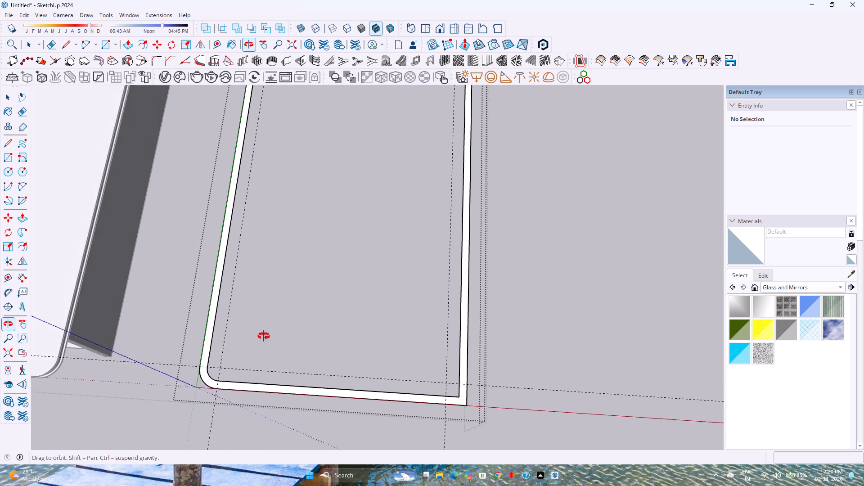
pyautogui.moveTo(264, 336); pyautogui.dragTo(260, 329, button='middle')
pyautogui.middleClick(260, 328)
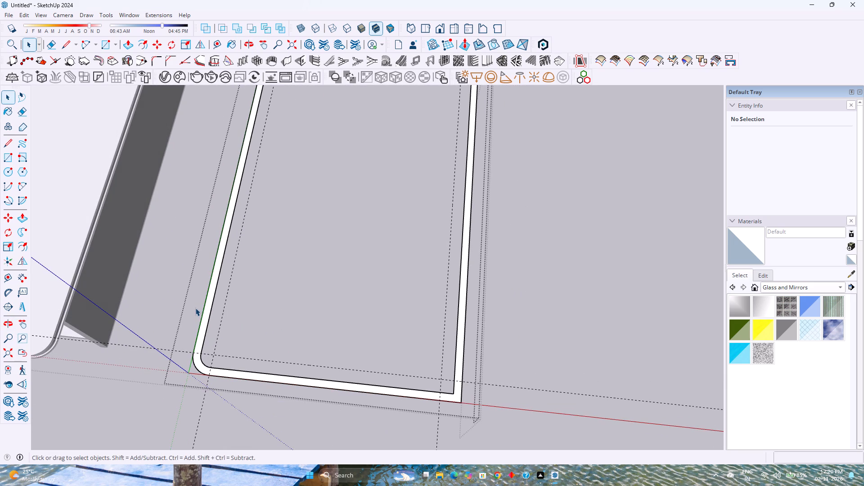
pyautogui.press('p')
pyautogui.click(206, 312)
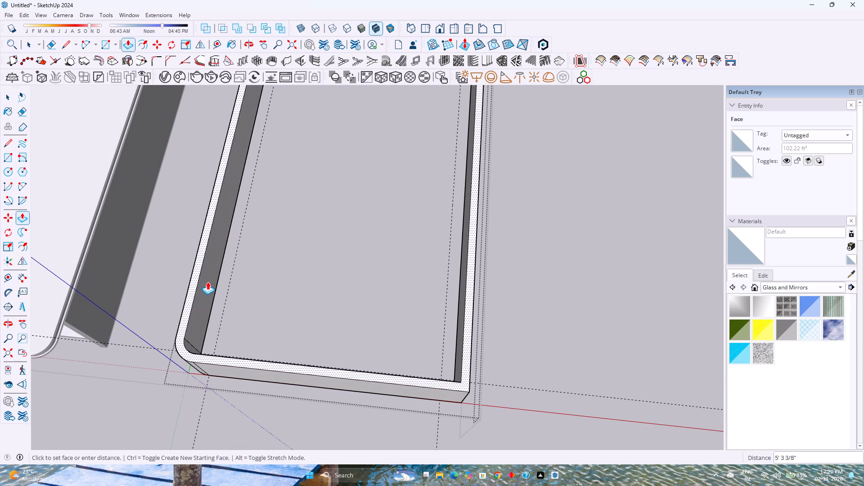
pyautogui.write("10'")
pyautogui.press('Return')
pyautogui.press('space')
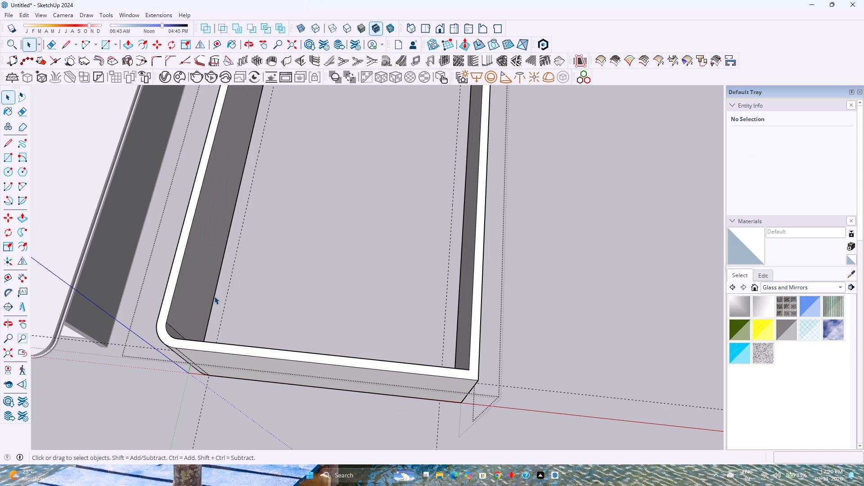
# Place vertical guides on the front short wall's inner face, 8' from the rounded corner's edge and another 9" beyond.
pyautogui.scroll(-3, 214, 296)
pyautogui.moveTo(238, 320); pyautogui.dragTo(242, 364, button='middle')
pyautogui.moveTo(238, 364); pyautogui.dragTo(58, 283, button='middle')
pyautogui.middleClick(58, 283)
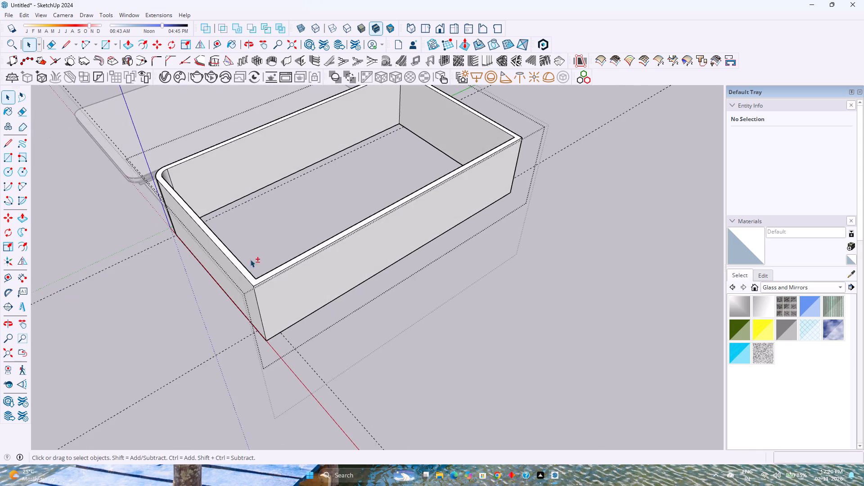
pyautogui.keyDown('shift'); pyautogui.moveTo(251, 256); pyautogui.dragTo(297, 360, button='middle'); pyautogui.keyUp('shift')
pyautogui.moveTo(299, 357); pyautogui.dragTo(19, 323, button='middle')
pyautogui.keyDown('shift'); pyautogui.moveTo(211, 202); pyautogui.dragTo(306, 351, button='middle'); pyautogui.keyUp('shift')
pyautogui.middleClick(306, 351)
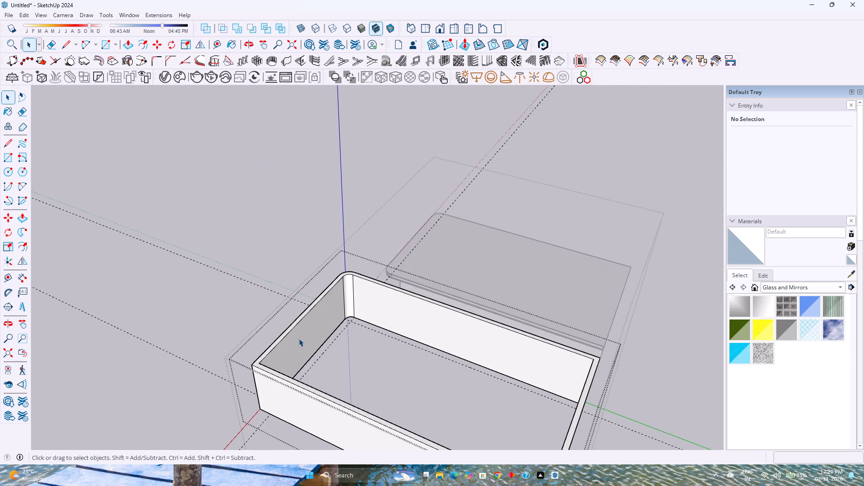
pyautogui.scroll(2, 338, 316)
pyautogui.moveTo(338, 316); pyautogui.dragTo(260, 319, button='middle')
pyautogui.click(217, 50)
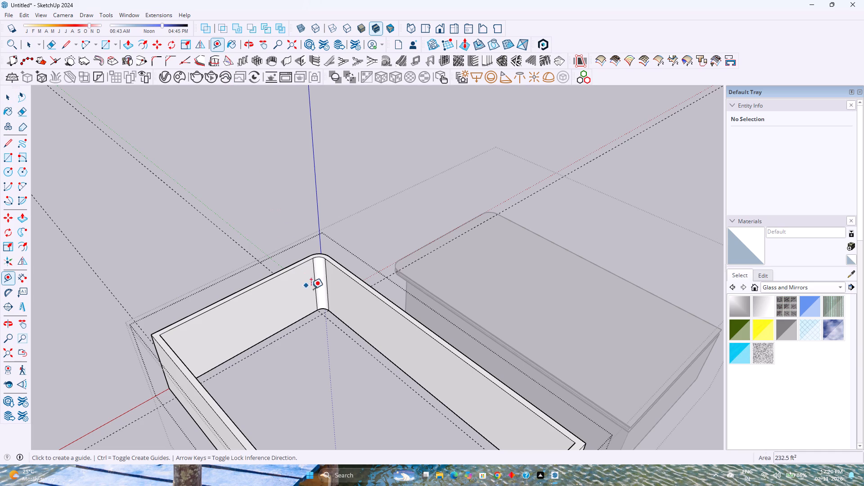
pyautogui.click(313, 285)
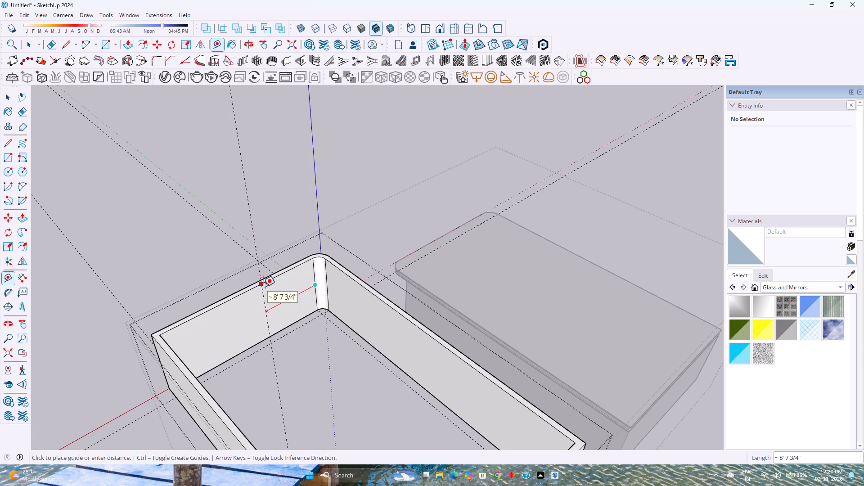
pyautogui.write("8'")
pyautogui.press('Return')
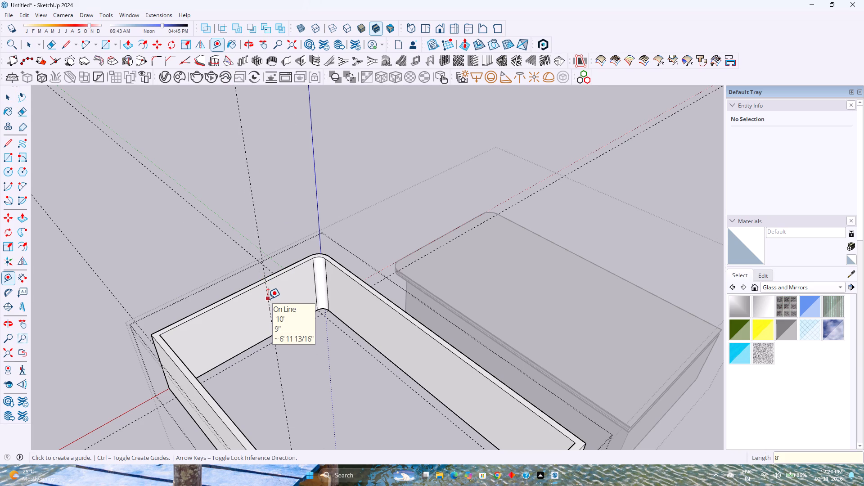
pyautogui.click(268, 298)
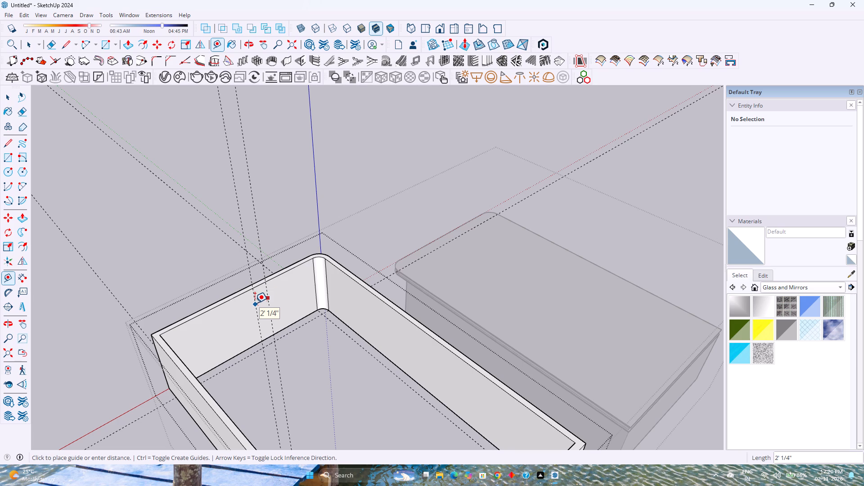
pyautogui.press('9')
pyautogui.press('Return')
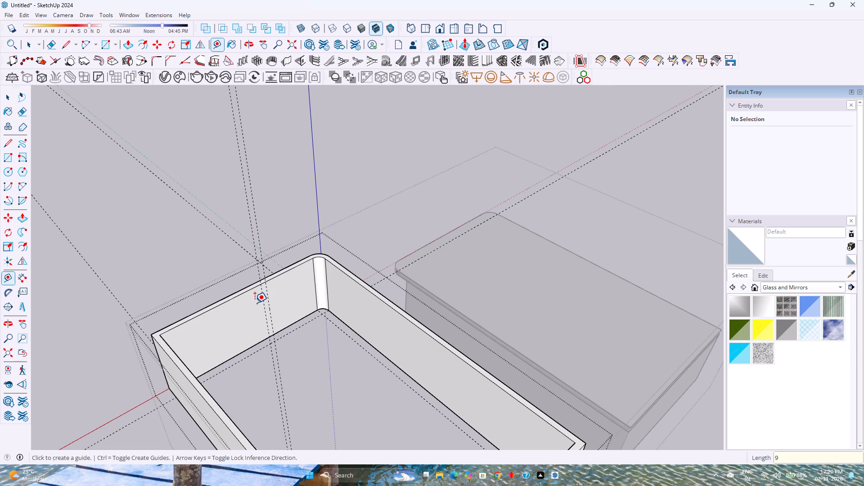
# Draw a vertical line from the wall's top to its base along the 8' guide on the inner face.
pyautogui.press('l')
pyautogui.scroll(4, 260, 305)
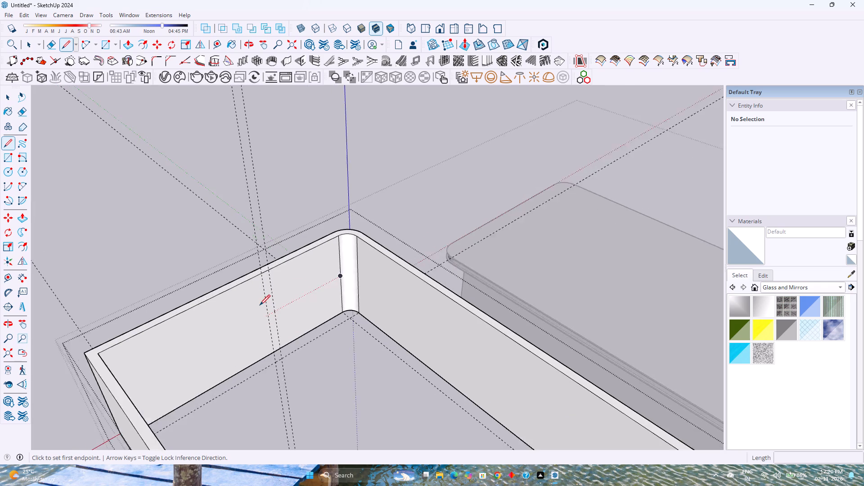
pyautogui.scroll(3, 260, 305)
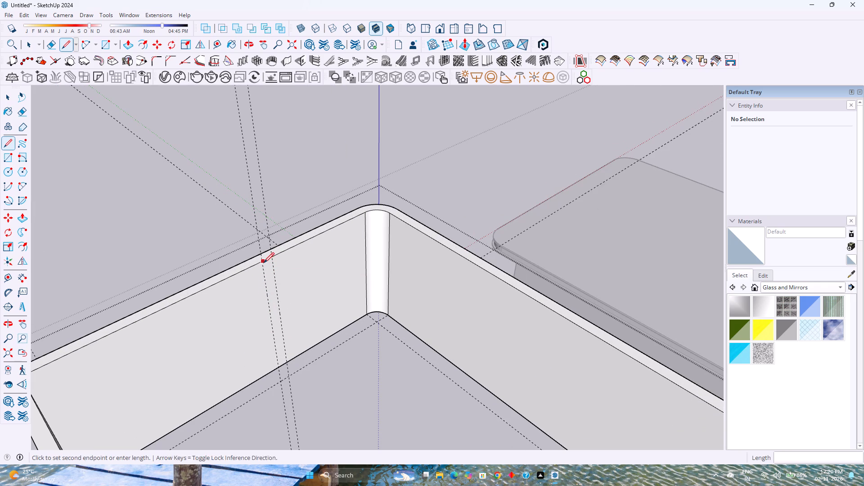
pyautogui.click(264, 263)
pyautogui.press('Escape')
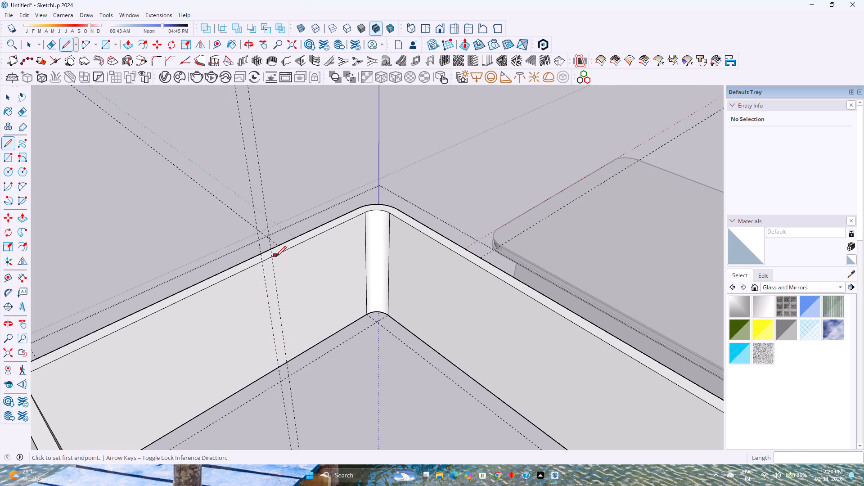
pyautogui.scroll(6, 275, 268)
pyautogui.moveTo(275, 268); pyautogui.dragTo(231, 225, button='middle')
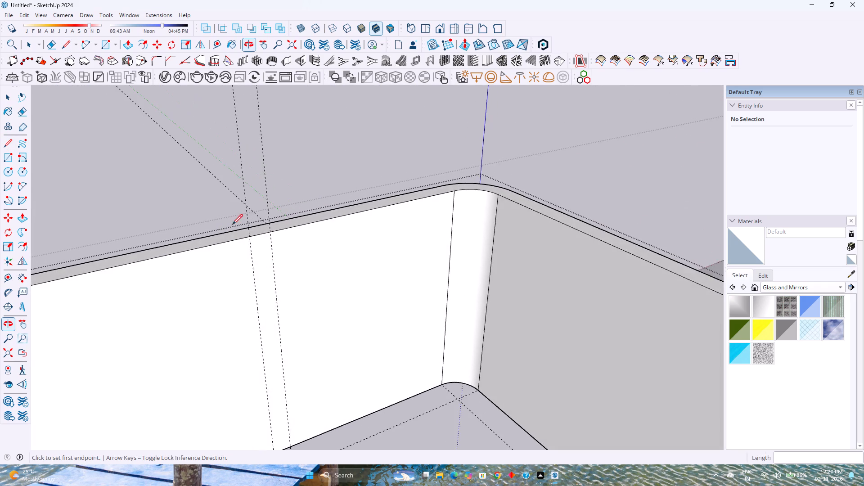
pyautogui.scroll(-3, 236, 225)
pyautogui.moveTo(301, 356); pyautogui.dragTo(324, 300, button='middle')
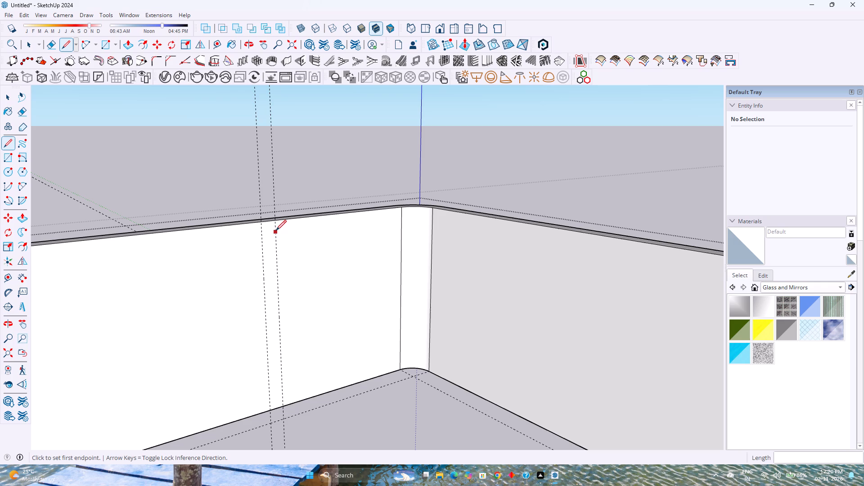
pyautogui.scroll(5, 267, 255)
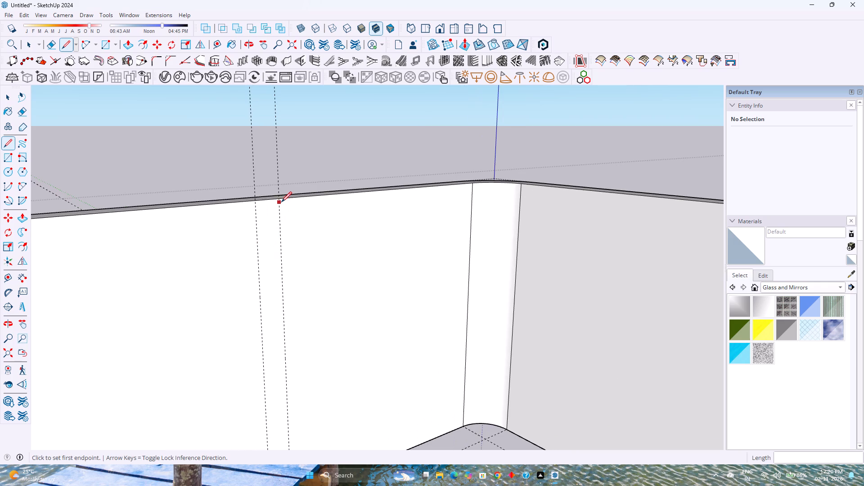
pyautogui.click(280, 199)
pyautogui.scroll(-5, 279, 297)
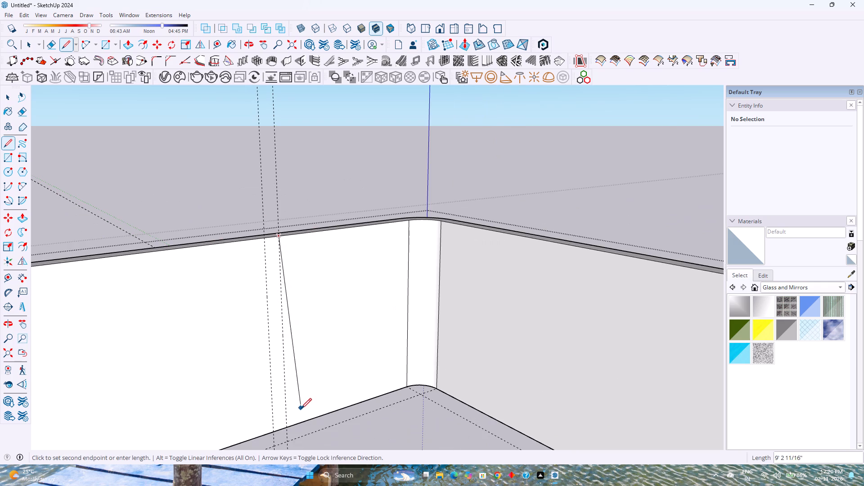
pyautogui.click(287, 427)
pyautogui.press('space')
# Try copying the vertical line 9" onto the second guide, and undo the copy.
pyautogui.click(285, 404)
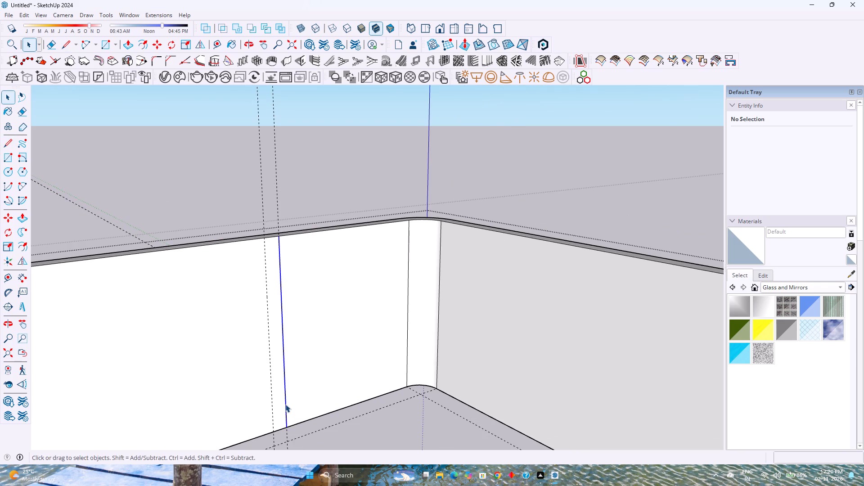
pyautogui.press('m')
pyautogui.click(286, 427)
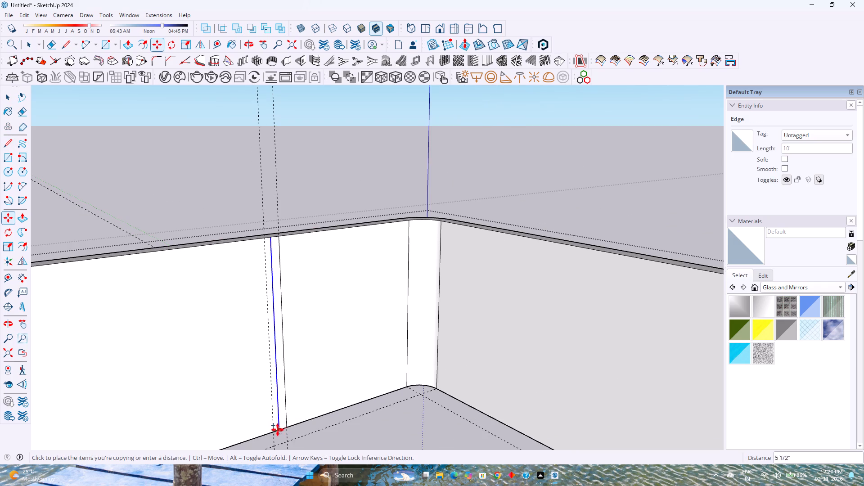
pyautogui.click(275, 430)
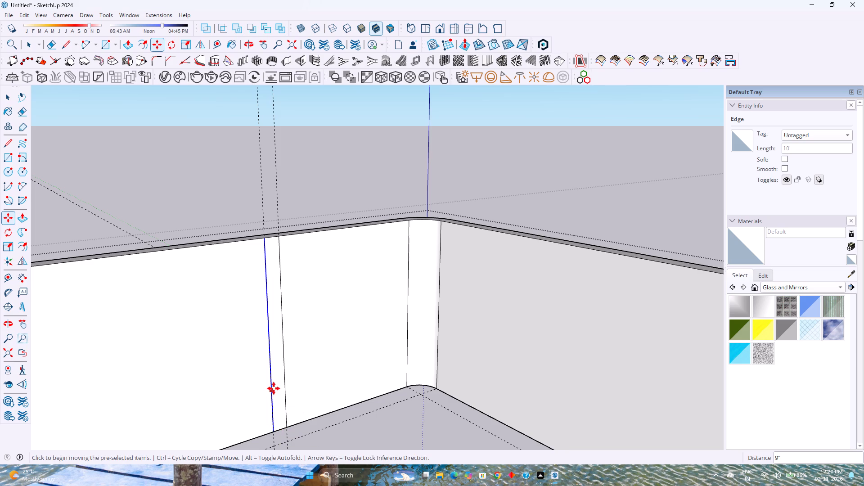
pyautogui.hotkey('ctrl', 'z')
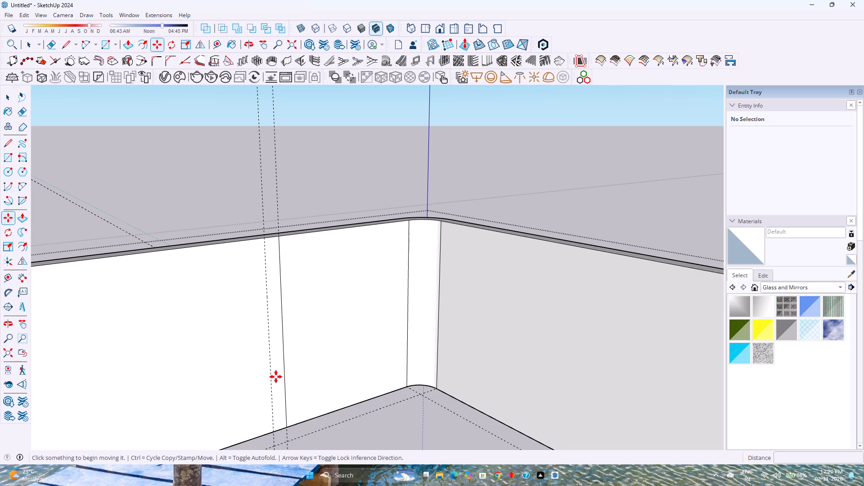
# Extrude the wider part of the front short wall's inner face, beyond the drawn vertical line, 12' into the layout.
pyautogui.press('p')
pyautogui.click(244, 375)
pyautogui.scroll(-9, 261, 387)
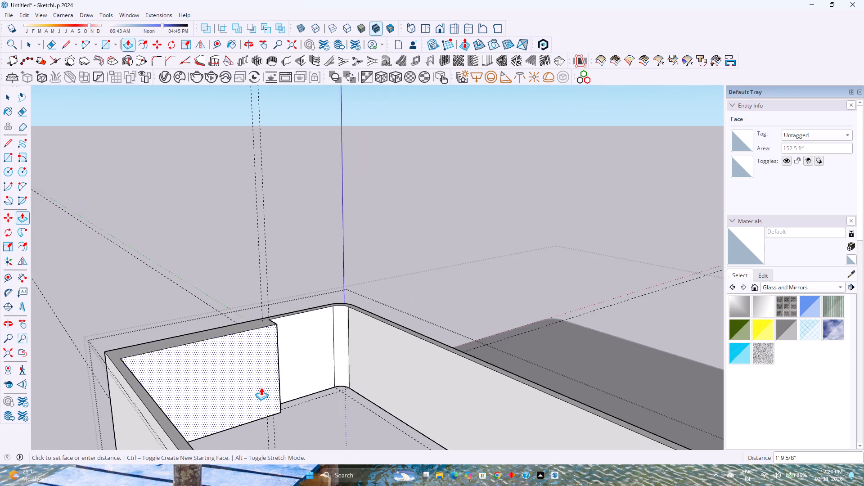
pyautogui.moveTo(264, 395); pyautogui.dragTo(277, 424, button='middle')
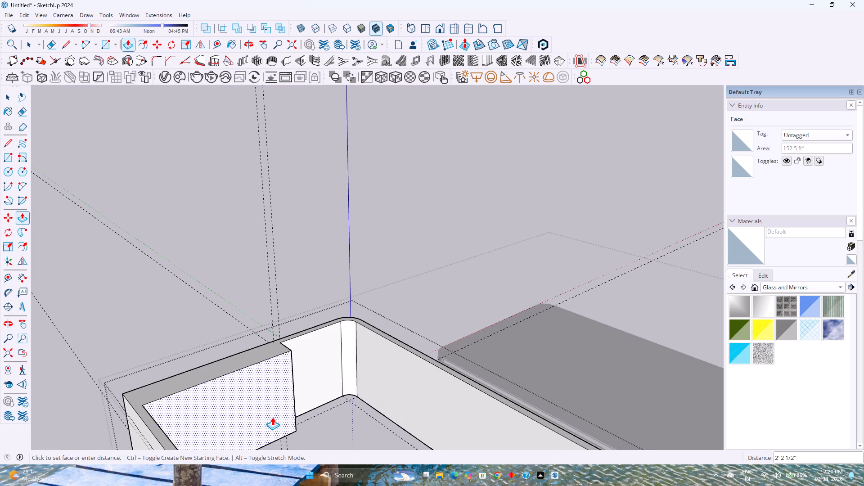
pyautogui.scroll(-3, 272, 417)
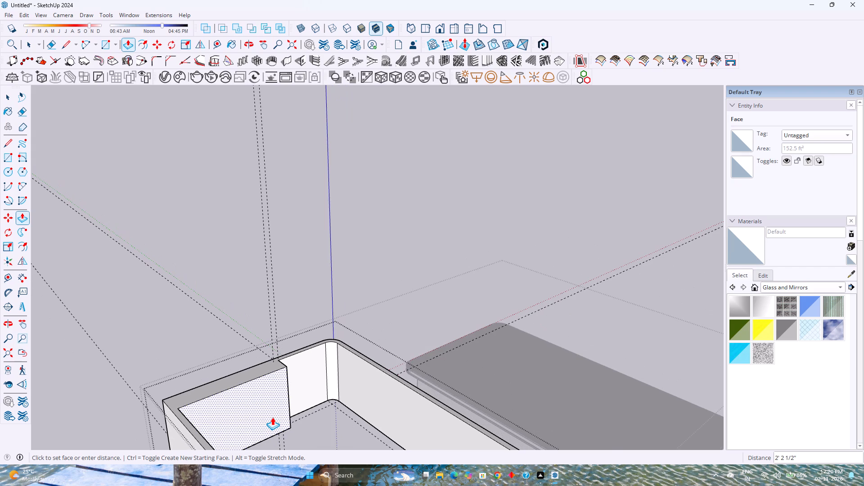
pyautogui.keyDown('shift'); pyautogui.moveTo(272, 415); pyautogui.dragTo(246, 349, button='middle'); pyautogui.keyUp('shift')
pyautogui.keyDown('shift'); pyautogui.middleClick(246, 349); pyautogui.keyUp('shift')
pyautogui.moveTo(244, 345); pyautogui.dragTo(297, 408, button='middle')
pyautogui.middleClick(297, 408)
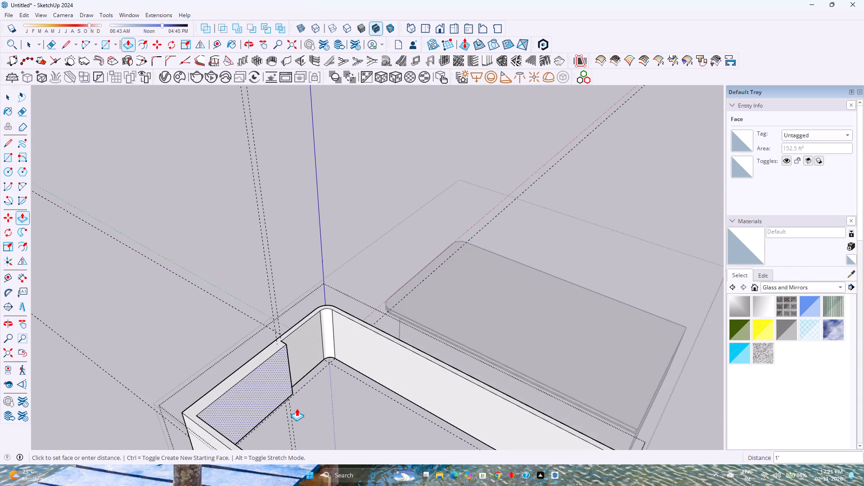
pyautogui.scroll(-3, 297, 406)
pyautogui.keyDown('shift'); pyautogui.moveTo(294, 406); pyautogui.dragTo(252, 363, button='middle'); pyautogui.keyUp('shift')
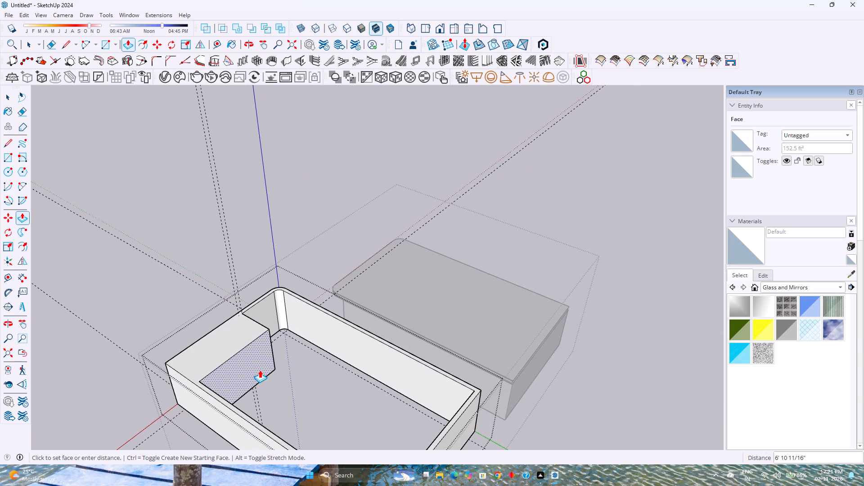
pyautogui.write("12'")
pyautogui.press('Return')
pyautogui.press('space')
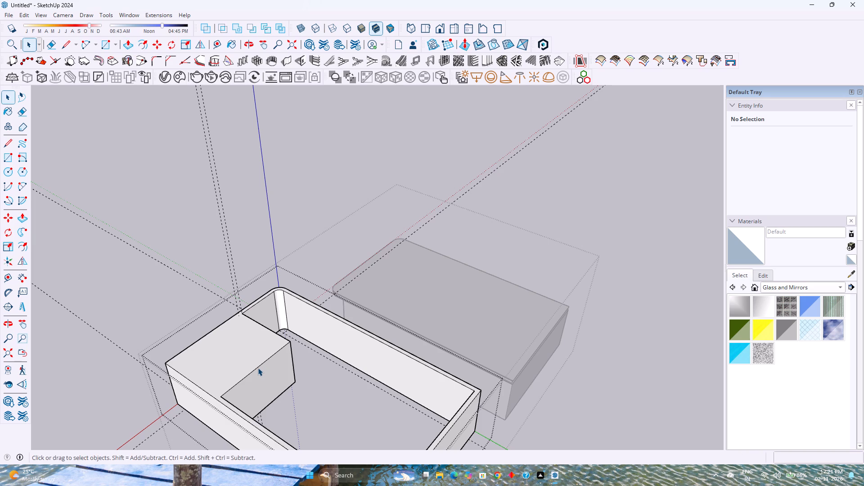
# Copy the extruded block's free vertical edge 9" across its end face, parallel to the short wall.
pyautogui.scroll(2, 258, 368)
pyautogui.moveTo(265, 377); pyautogui.dragTo(202, 360, button='middle')
pyautogui.moveTo(198, 359); pyautogui.dragTo(161, 337, button='middle')
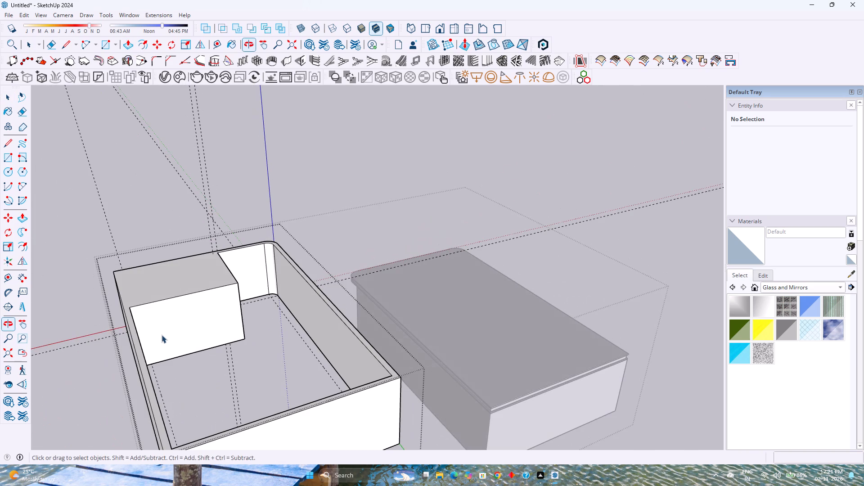
pyautogui.click(240, 314)
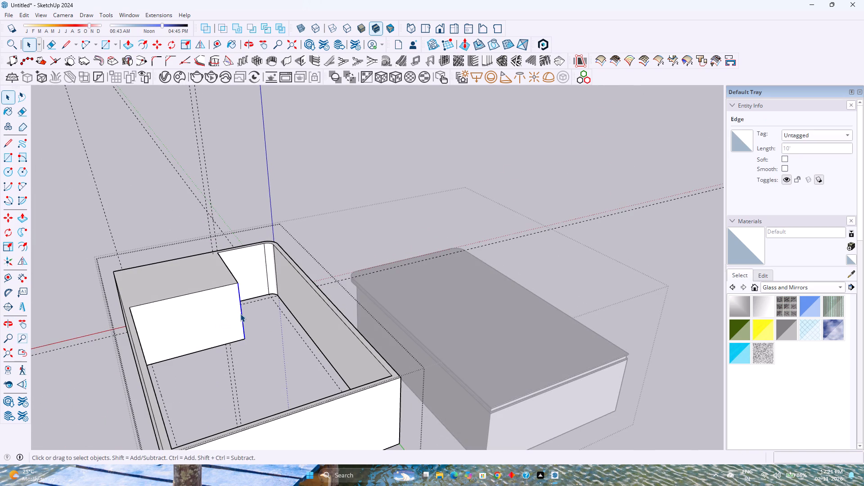
pyautogui.press('m')
pyautogui.click(243, 315)
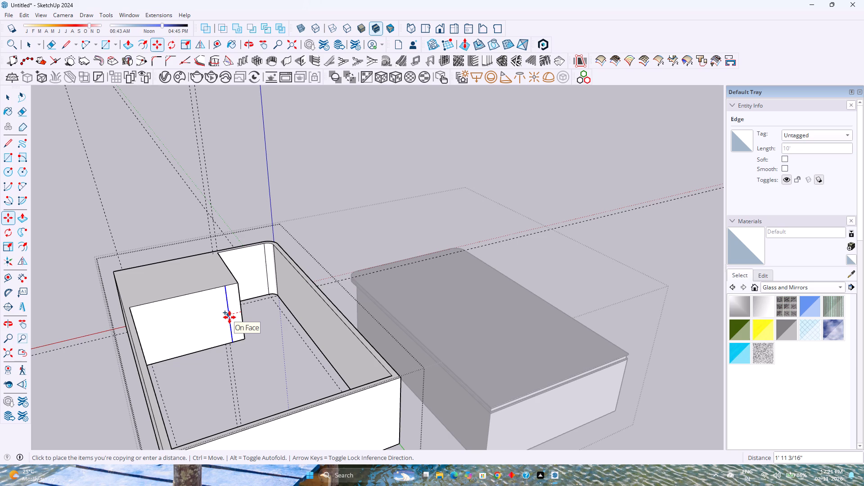
pyautogui.press('Right')
pyautogui.press('9')
pyautogui.press('Return')
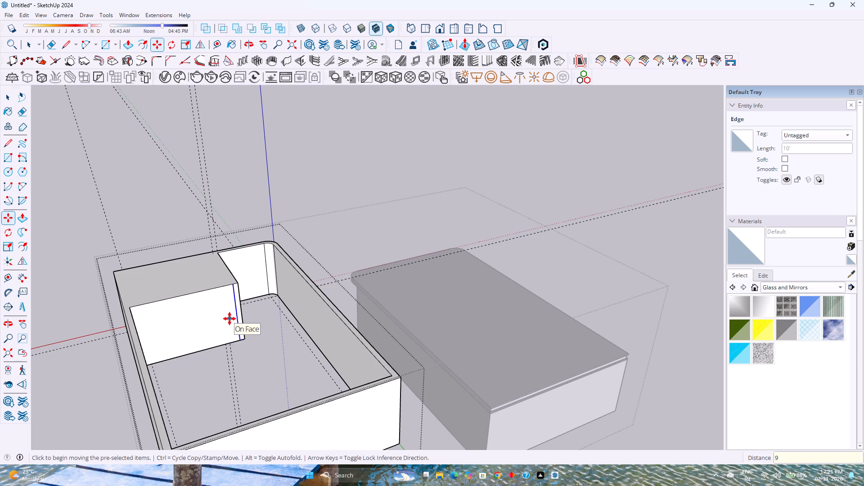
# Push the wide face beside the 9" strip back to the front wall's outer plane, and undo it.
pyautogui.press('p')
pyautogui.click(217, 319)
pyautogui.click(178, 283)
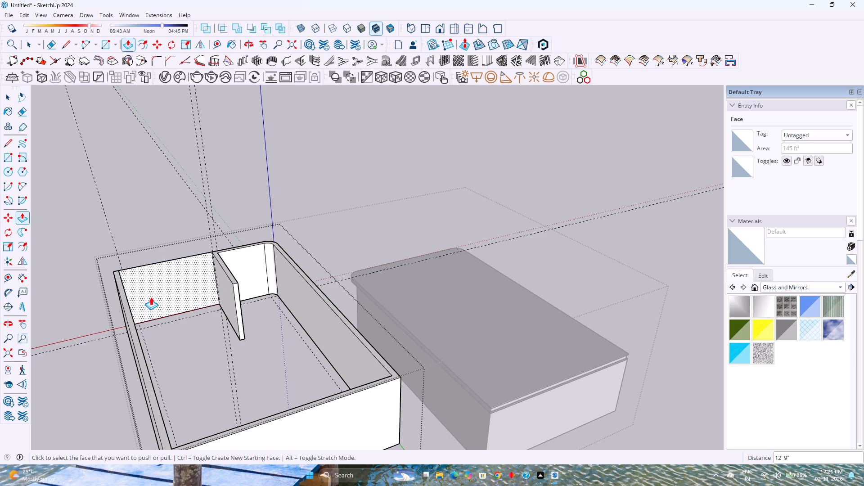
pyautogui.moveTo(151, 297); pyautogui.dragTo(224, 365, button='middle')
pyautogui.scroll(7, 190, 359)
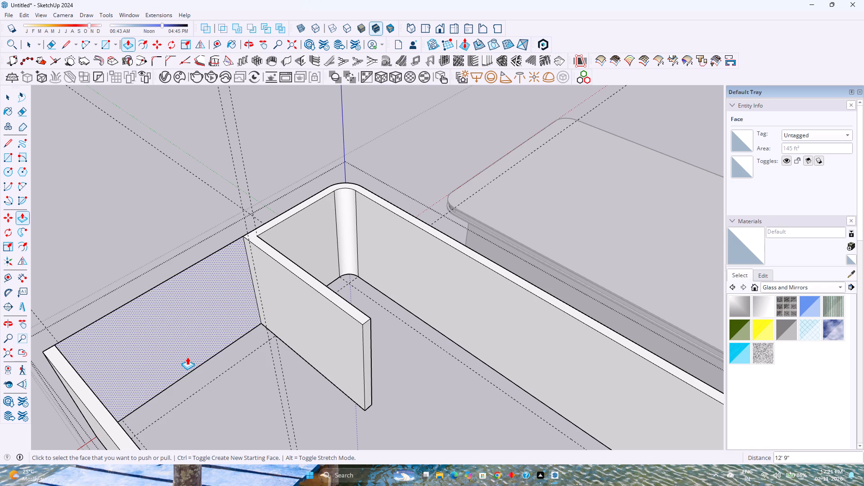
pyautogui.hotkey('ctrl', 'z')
# Push the wide face beside the 9" strip back 12' 9" to the front wall's outer plane, keeping the strip as a partition.
pyautogui.click(292, 406)
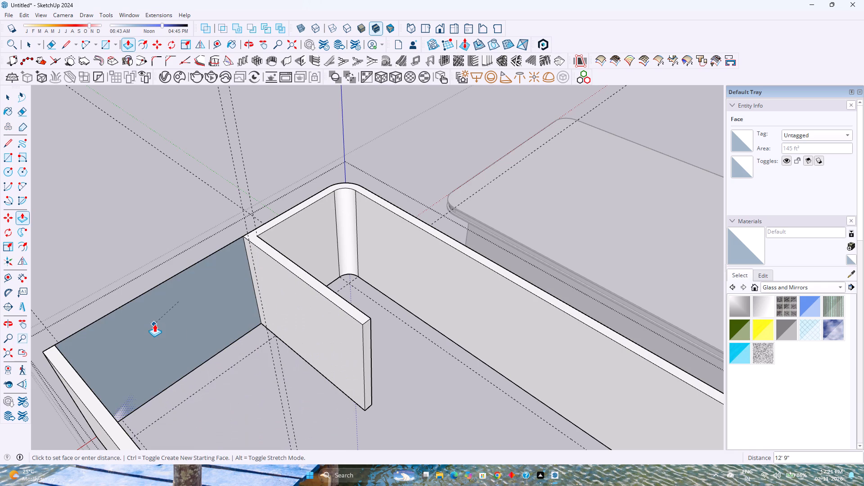
pyautogui.click(156, 324)
# Erase the leftover thin front face and its bottom edge to open the front beside the partition.
pyautogui.moveTo(140, 332); pyautogui.dragTo(473, 321, button='middle')
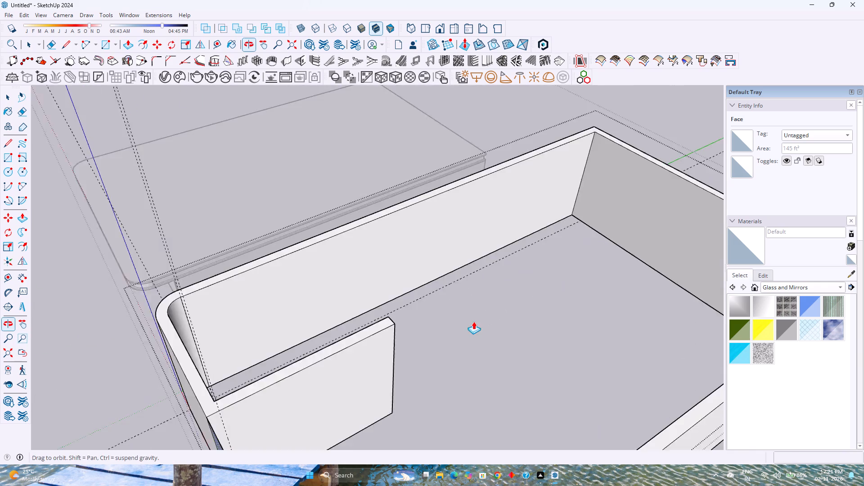
pyautogui.moveTo(473, 321); pyautogui.dragTo(471, 323, button='middle')
pyautogui.scroll(-3, 458, 321)
pyautogui.moveTo(329, 374); pyautogui.dragTo(419, 301, button='middle')
pyautogui.press('e')
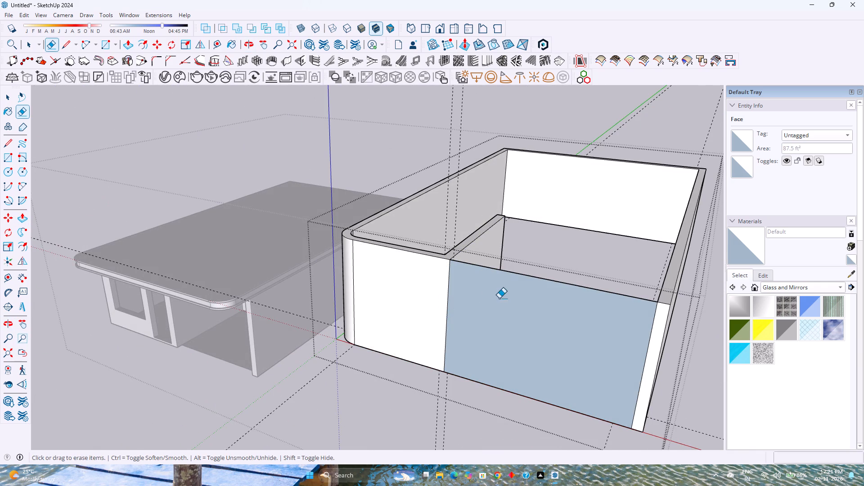
pyautogui.click(522, 275)
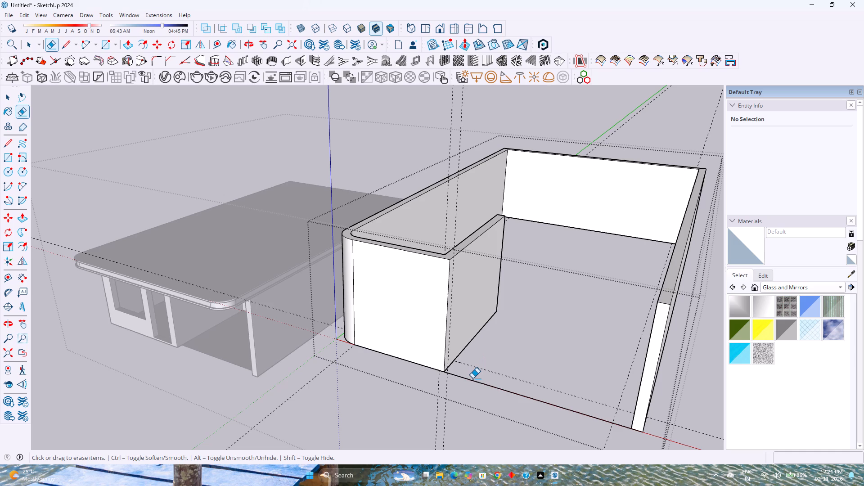
pyautogui.click(472, 379)
# Delete all guides from the model.
pyautogui.scroll(-7, 472, 373)
pyautogui.keyDown('shift'); pyautogui.moveTo(481, 364); pyautogui.dragTo(405, 392, button='middle'); pyautogui.keyUp('shift')
pyautogui.moveTo(400, 391); pyautogui.dragTo(402, 389, button='middle')
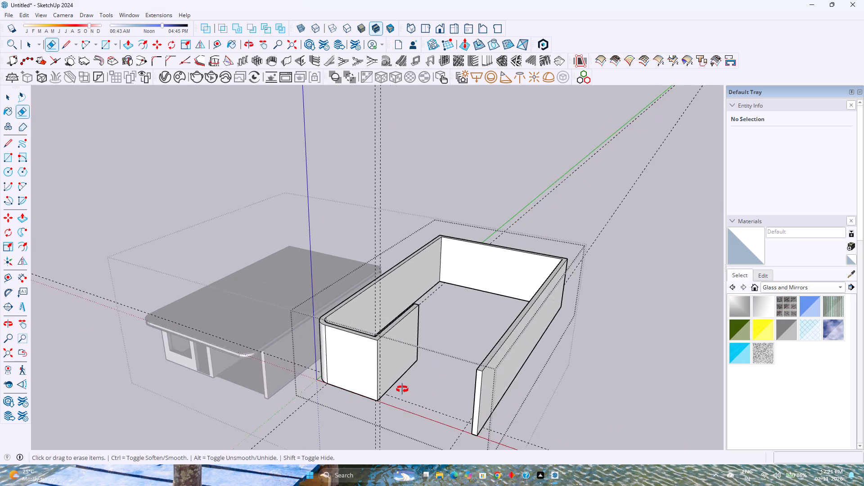
pyautogui.moveTo(402, 389); pyautogui.dragTo(472, 353, button='middle')
pyautogui.scroll(-2, 474, 346)
pyautogui.click(22, 12)
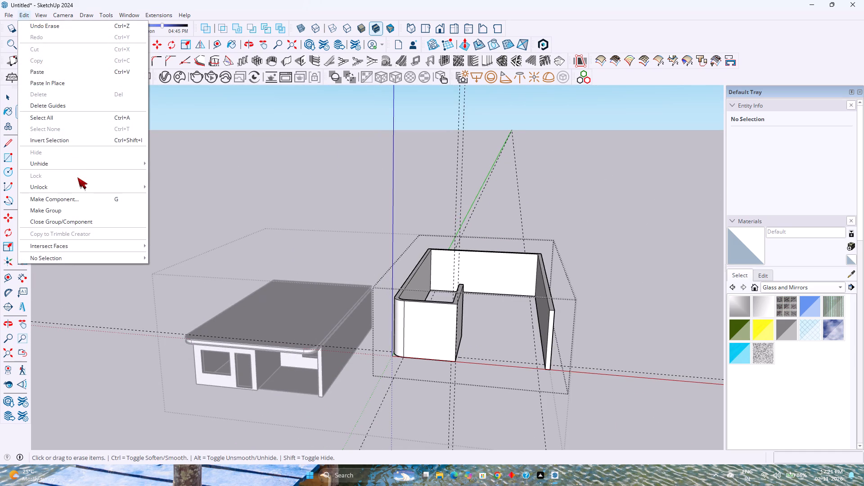
pyautogui.click(81, 106)
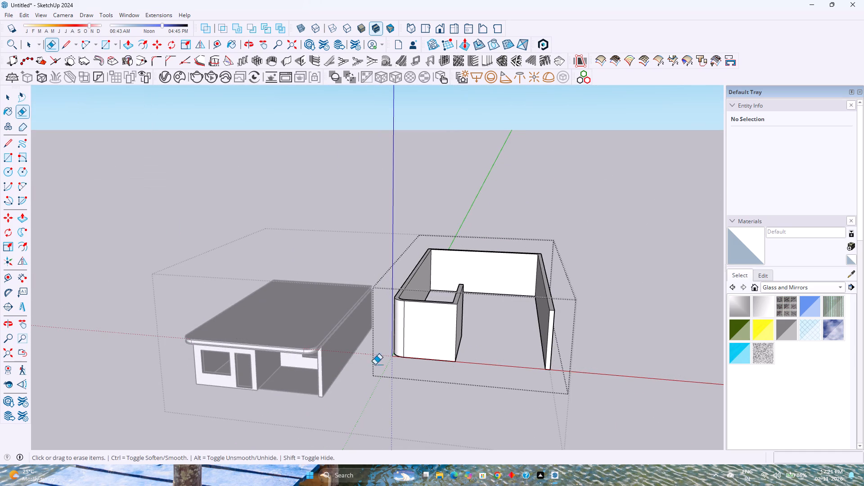
# Push the front end of the long wall across the opening back by 4', and close the wall group.
pyautogui.keyDown('shift'); pyautogui.scroll(2, 433, 385); pyautogui.keyUp('shift')
pyautogui.keyDown('shift'); pyautogui.moveTo(429, 378); pyautogui.dragTo(321, 381, button='middle'); pyautogui.keyUp('shift')
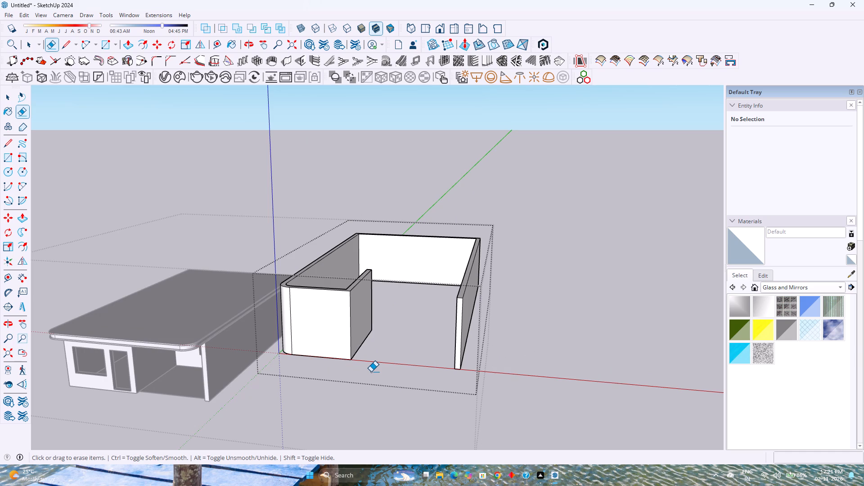
pyautogui.press('p')
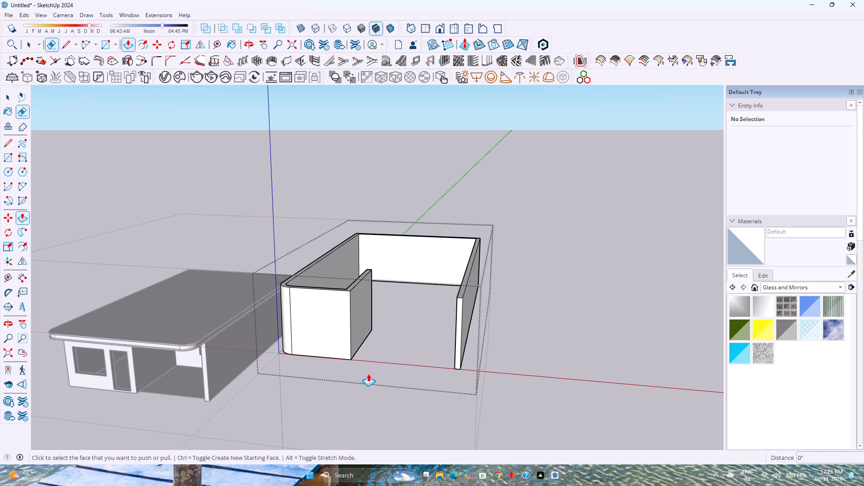
pyautogui.scroll(4, 458, 337)
pyautogui.click(458, 337)
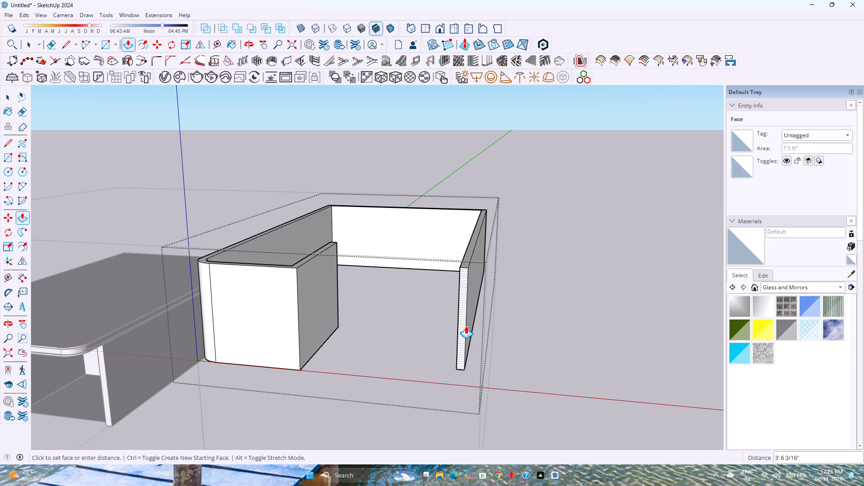
pyautogui.write("4'")
pyautogui.press('Return')
pyautogui.press('space')
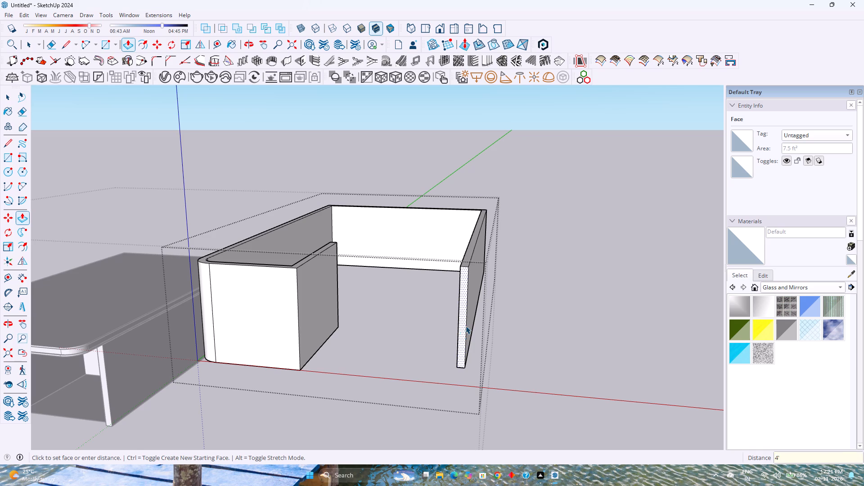
pyautogui.scroll(-4, 462, 309)
pyautogui.keyDown('shift'); pyautogui.moveTo(463, 310); pyautogui.dragTo(468, 351, button='middle'); pyautogui.keyUp('shift')
pyautogui.press('Escape')
pyautogui.click(461, 349)
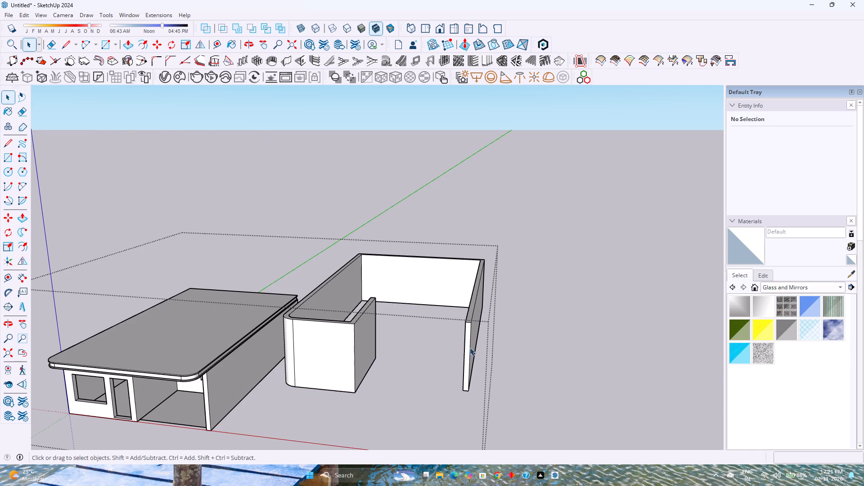
# Move the wall group by its rear corner onto the matching rear corner of the building's roof slab.
pyautogui.scroll(3, 470, 347)
pyautogui.click(470, 347)
pyautogui.moveTo(471, 346); pyautogui.dragTo(478, 437, button='middle')
pyautogui.scroll(-5, 470, 394)
pyautogui.press('m')
pyautogui.scroll(1, 327, 312)
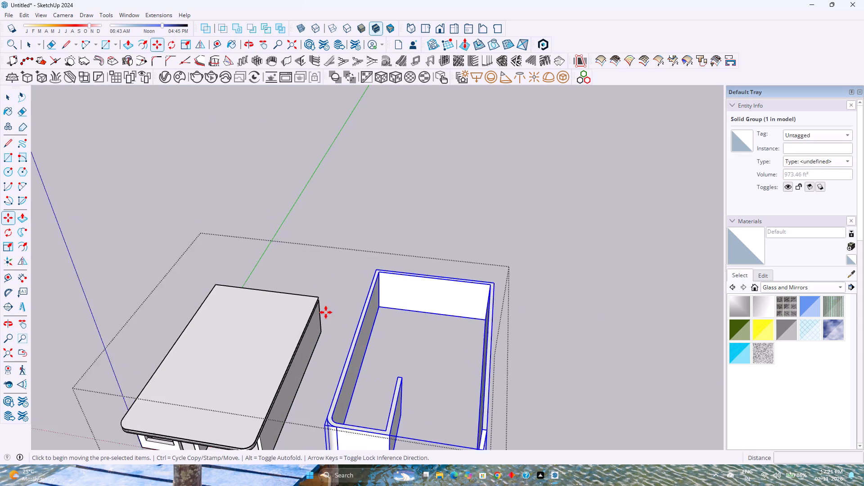
pyautogui.moveTo(327, 313); pyautogui.dragTo(548, 324, button='middle')
pyautogui.click(376, 302)
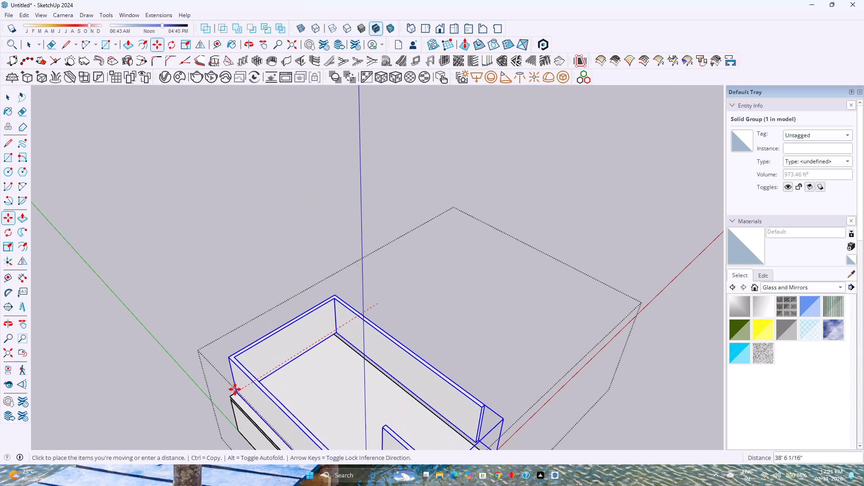
pyautogui.click(234, 395)
pyautogui.moveTo(222, 403); pyautogui.dragTo(279, 323, button='middle')
pyautogui.moveTo(282, 321); pyautogui.dragTo(288, 319, button='middle')
pyautogui.scroll(-4, 297, 315)
pyautogui.moveTo(368, 386); pyautogui.dragTo(244, 354, button='middle')
pyautogui.middleClick(242, 353)
pyautogui.middleClick(237, 351)
pyautogui.scroll(1, 234, 348)
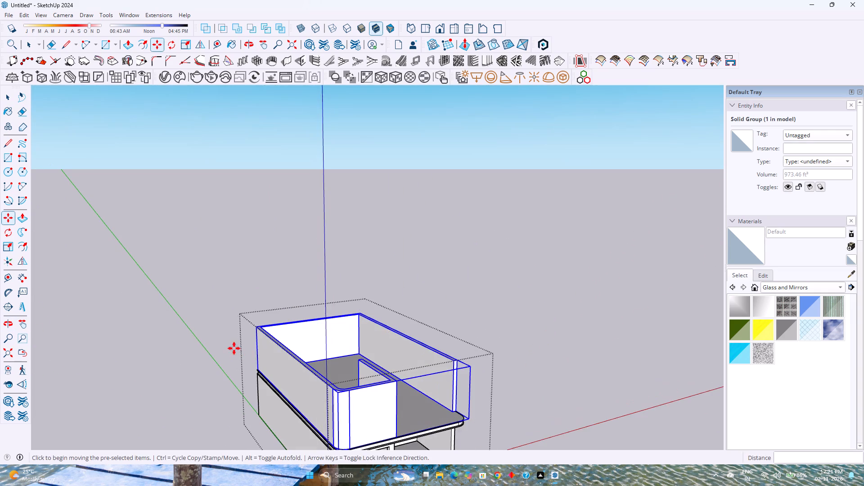
pyautogui.press('space')
pyautogui.scroll(-3, 235, 348)
pyautogui.press('Escape')
# Examine the stacked upper-storey walls and the roof slab from the front and side.
pyautogui.moveTo(321, 369); pyautogui.dragTo(255, 357, button='middle')
pyautogui.scroll(1, 322, 369)
pyautogui.scroll(5, 303, 400)
pyautogui.moveTo(297, 403); pyautogui.dragTo(262, 367, button='middle')
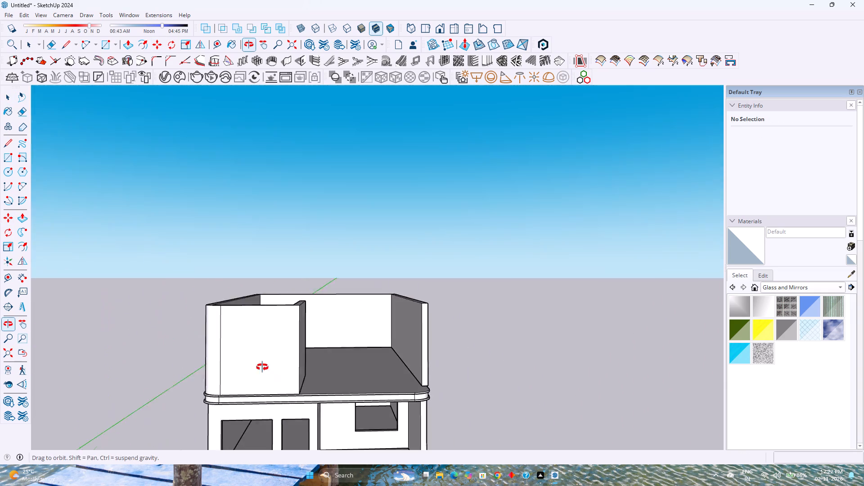
pyautogui.moveTo(262, 367); pyautogui.dragTo(257, 360, button='middle')
pyautogui.middleClick(257, 360)
pyautogui.scroll(-2, 257, 360)
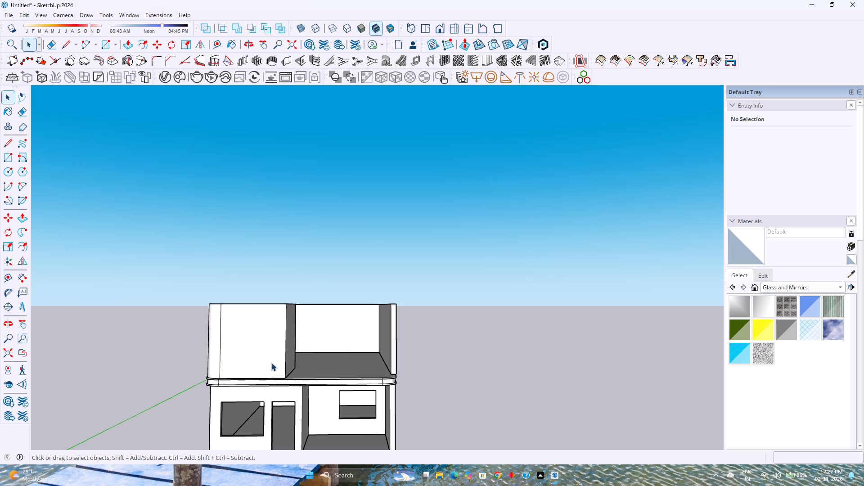
pyautogui.moveTo(330, 376); pyautogui.dragTo(275, 372, button='middle')
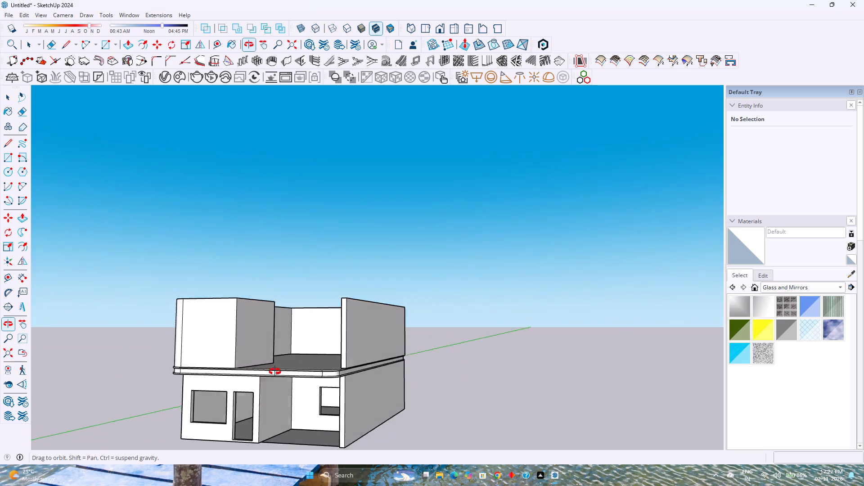
pyautogui.moveTo(275, 372); pyautogui.dragTo(328, 353, button='middle')
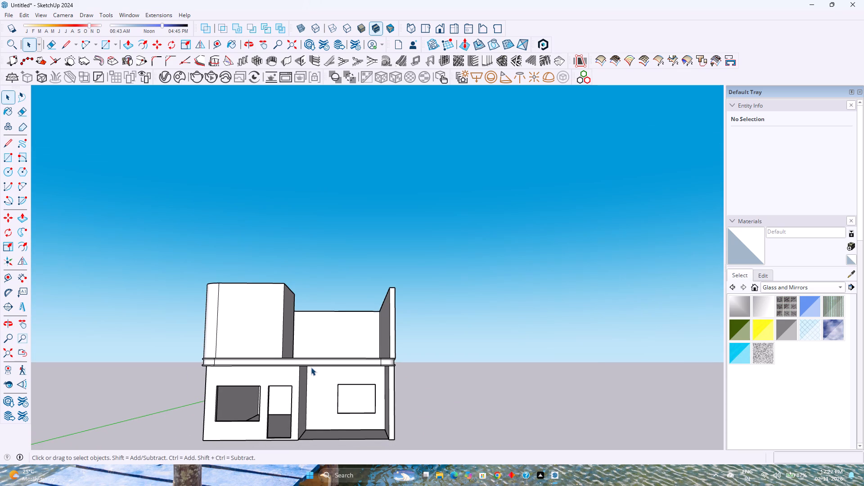
pyautogui.scroll(-1, 311, 367)
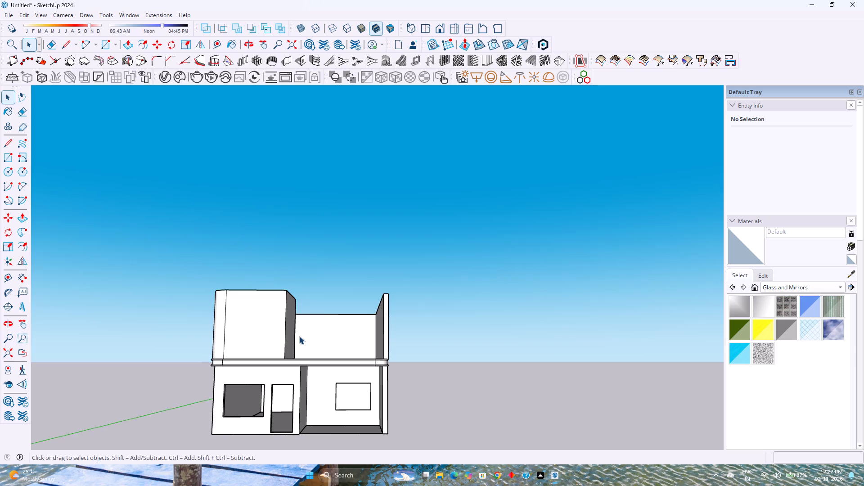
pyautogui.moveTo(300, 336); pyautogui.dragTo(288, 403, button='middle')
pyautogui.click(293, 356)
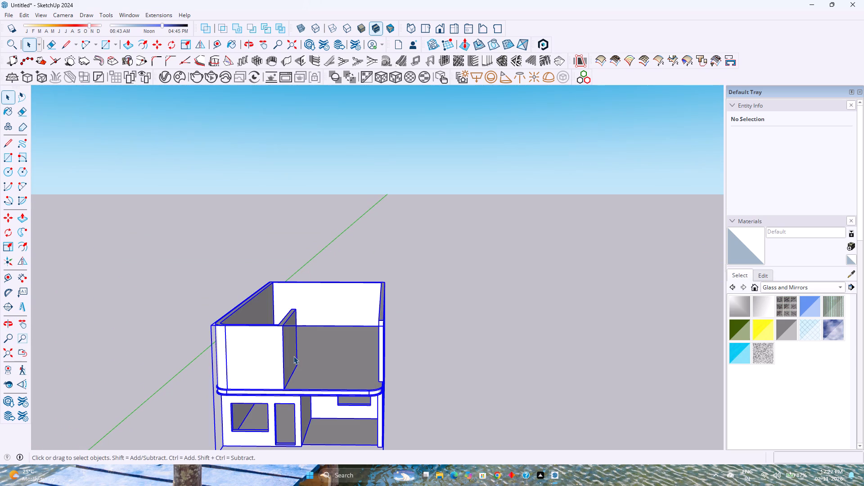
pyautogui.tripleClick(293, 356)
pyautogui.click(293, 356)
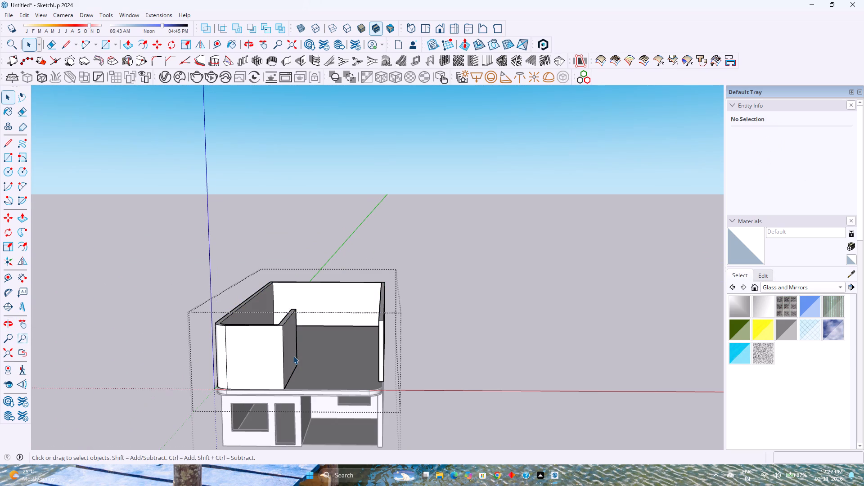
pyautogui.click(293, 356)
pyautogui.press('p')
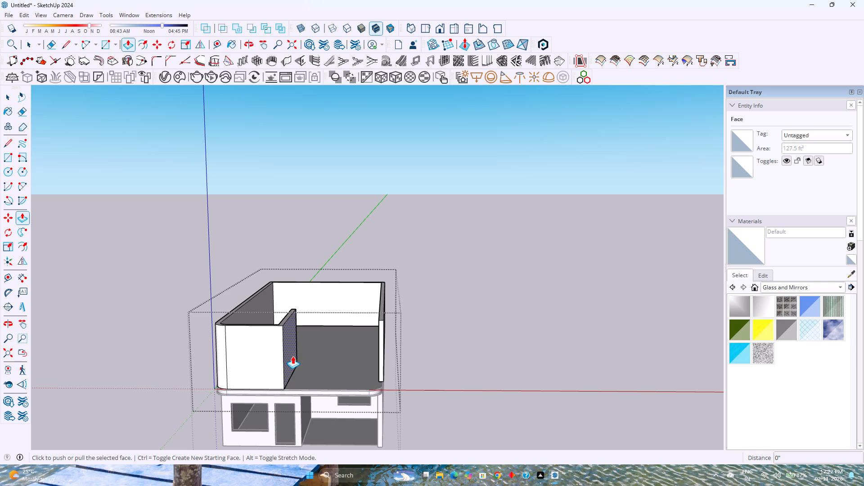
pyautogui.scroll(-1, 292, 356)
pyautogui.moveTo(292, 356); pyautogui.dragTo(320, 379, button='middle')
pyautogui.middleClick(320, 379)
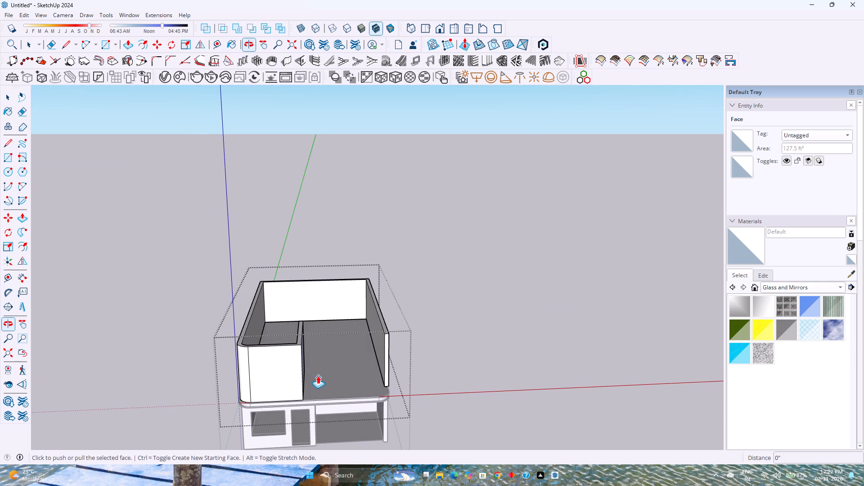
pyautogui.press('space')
# Examine the upper-storey walls and slab from above and the front, and close the wall group.
pyautogui.scroll(-3, 313, 372)
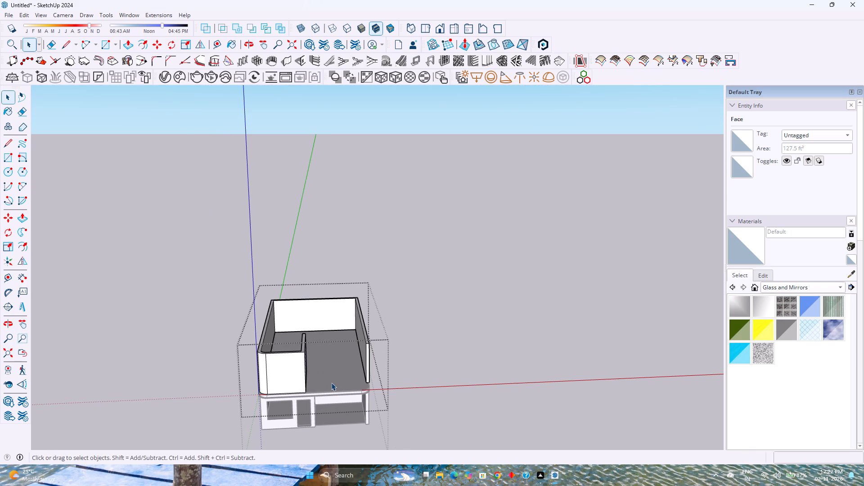
pyautogui.keyDown('shift'); pyautogui.moveTo(303, 367); pyautogui.dragTo(328, 408, button='middle'); pyautogui.keyUp('shift')
pyautogui.moveTo(317, 396); pyautogui.dragTo(301, 357, button='middle')
pyautogui.middleClick(301, 355)
pyautogui.scroll(-2, 302, 350)
pyautogui.keyDown('shift'); pyautogui.moveTo(312, 412); pyautogui.dragTo(315, 390, button='middle'); pyautogui.keyUp('shift')
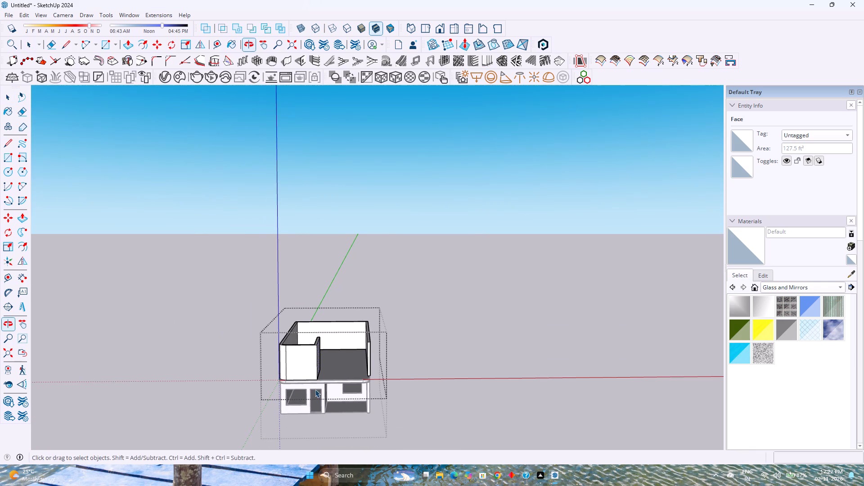
pyautogui.moveTo(312, 390); pyautogui.dragTo(315, 369, button='middle')
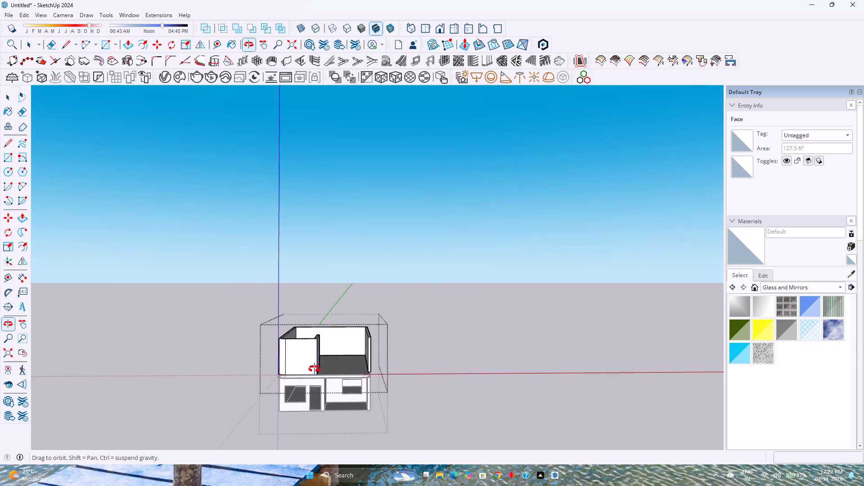
pyautogui.moveTo(315, 369); pyautogui.dragTo(315, 368, button='middle')
pyautogui.middleClick(315, 368)
pyautogui.moveTo(318, 386); pyautogui.dragTo(324, 331, button='middle')
pyautogui.middleClick(324, 331)
pyautogui.moveTo(327, 334); pyautogui.dragTo(334, 365, button='middle')
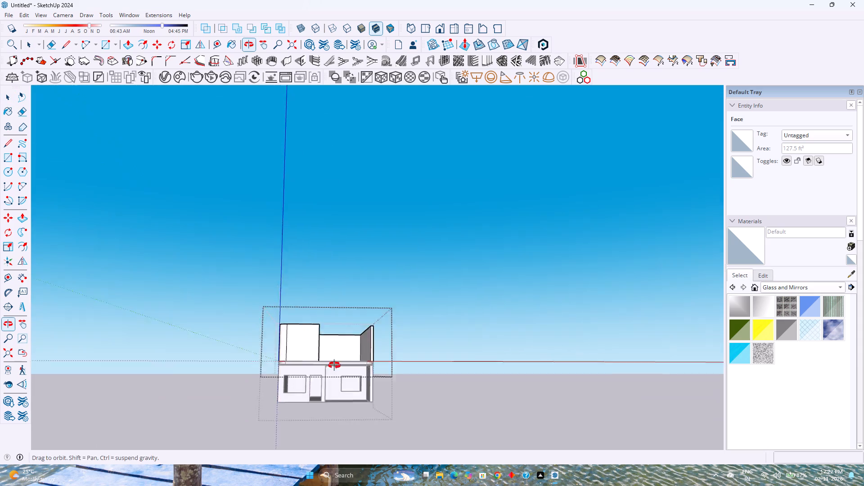
pyautogui.moveTo(334, 365); pyautogui.dragTo(315, 409, button='middle')
pyautogui.middleClick(314, 409)
pyautogui.middleClick(314, 409)
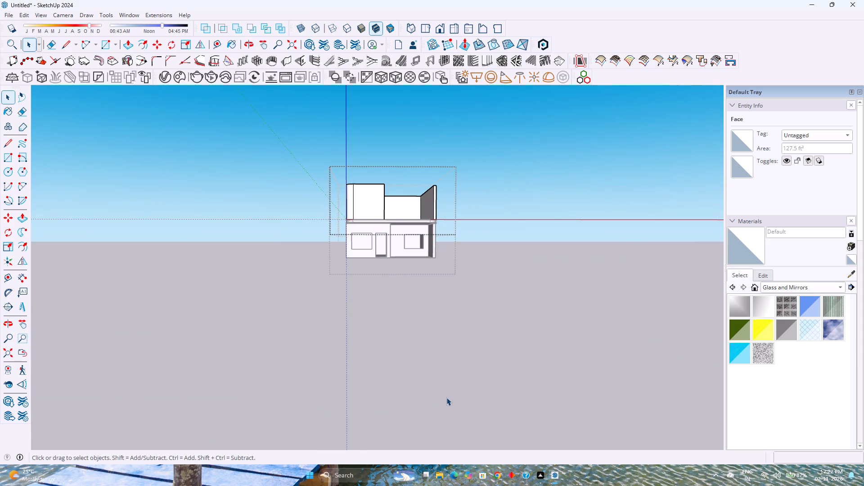
pyautogui.click(446, 397)
# Examine the rounded front wall, the partition and the slab edge of the two-storey building from above and the front.
pyautogui.moveTo(479, 326); pyautogui.dragTo(319, 414, button='middle')
pyautogui.middleClick(319, 414)
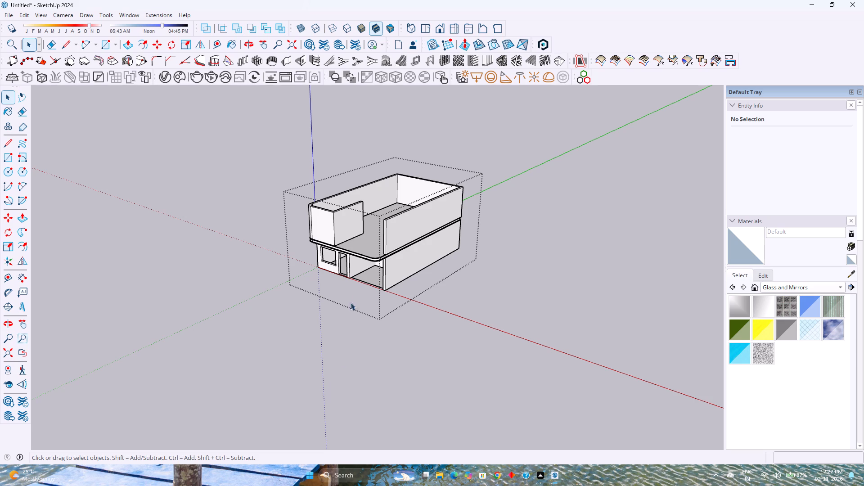
pyautogui.scroll(5, 353, 290)
pyautogui.moveTo(330, 290); pyautogui.dragTo(472, 356, button='middle')
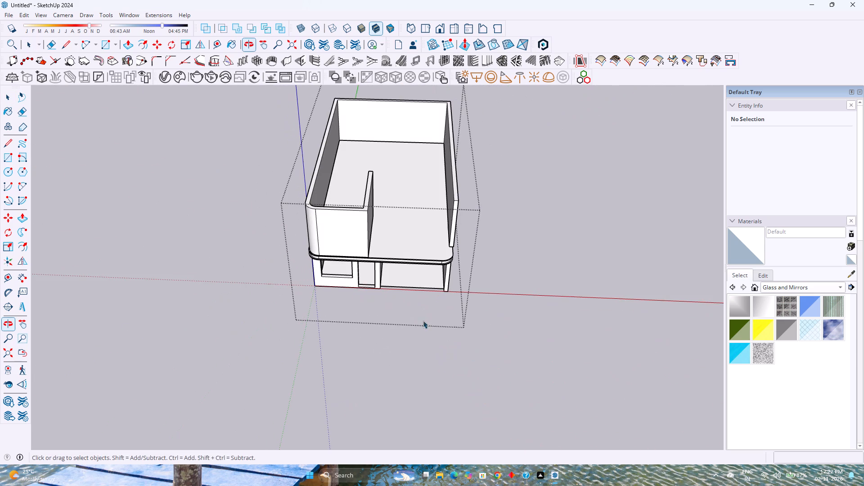
pyautogui.scroll(12, 331, 234)
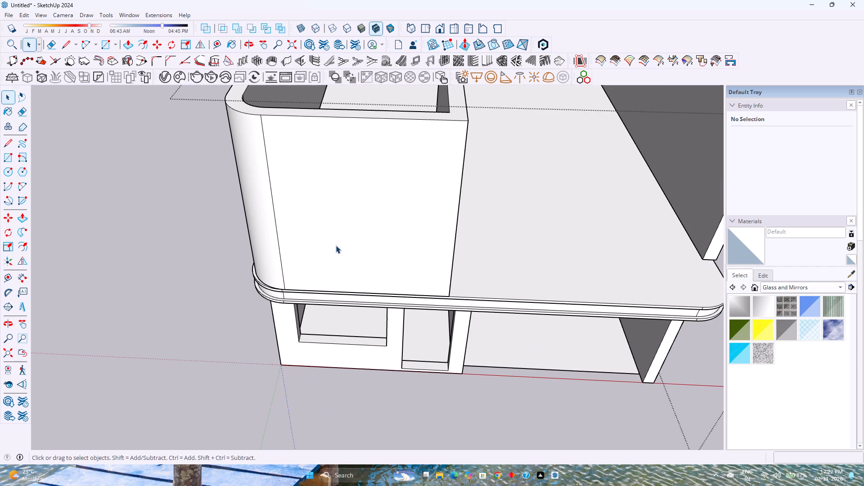
pyautogui.keyDown('shift'); pyautogui.moveTo(325, 243); pyautogui.dragTo(267, 327, button='middle'); pyautogui.keyUp('shift')
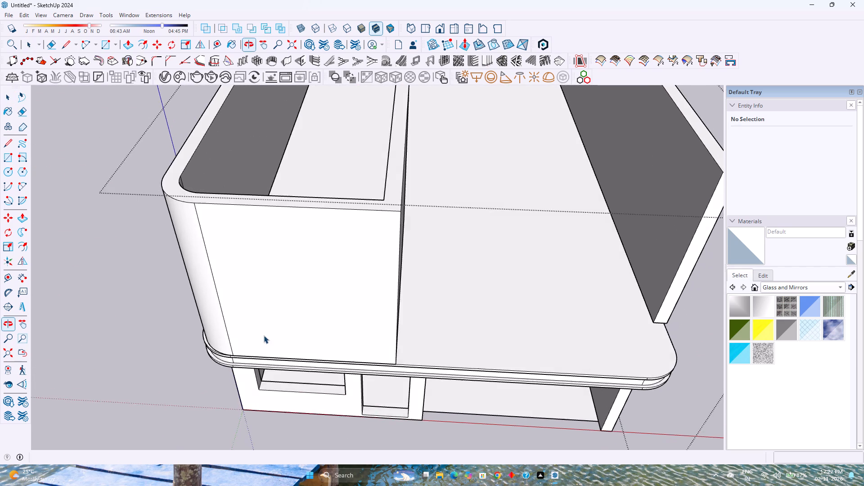
pyautogui.moveTo(256, 333); pyautogui.dragTo(289, 239, button='middle')
pyautogui.middleClick(289, 239)
pyautogui.scroll(-3, 295, 239)
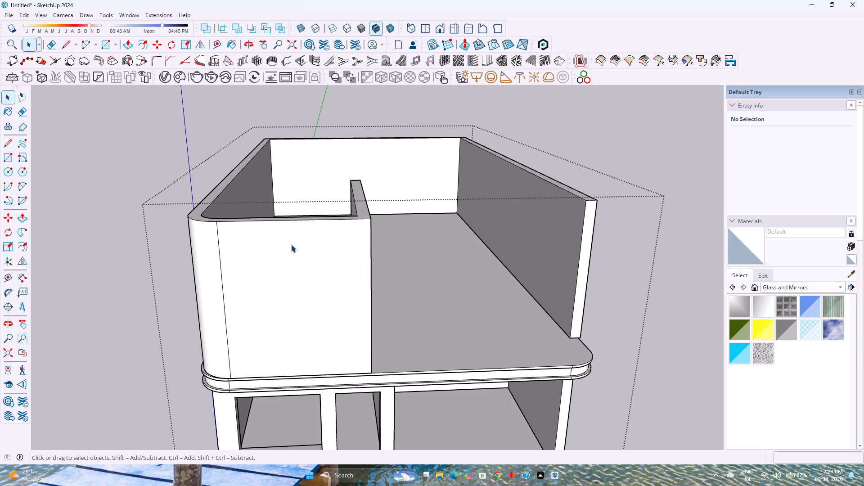
pyautogui.scroll(-4, 291, 243)
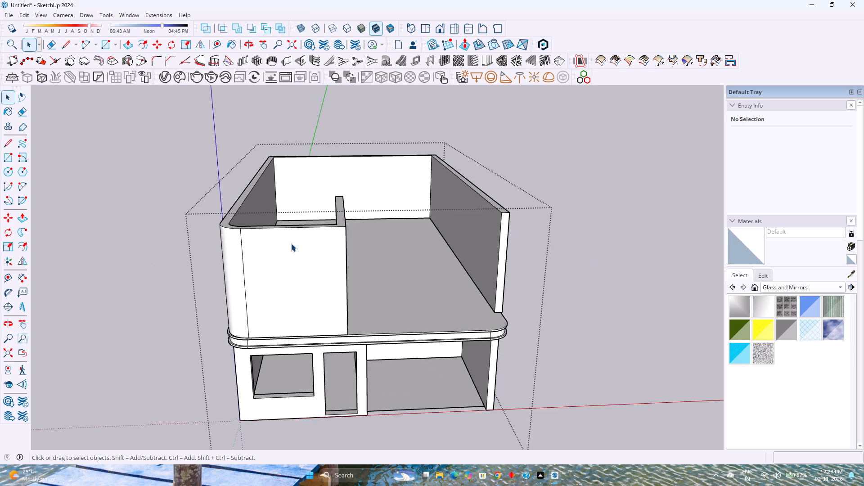
pyautogui.scroll(-1, 291, 243)
pyautogui.moveTo(305, 252); pyautogui.dragTo(282, 361, button='middle')
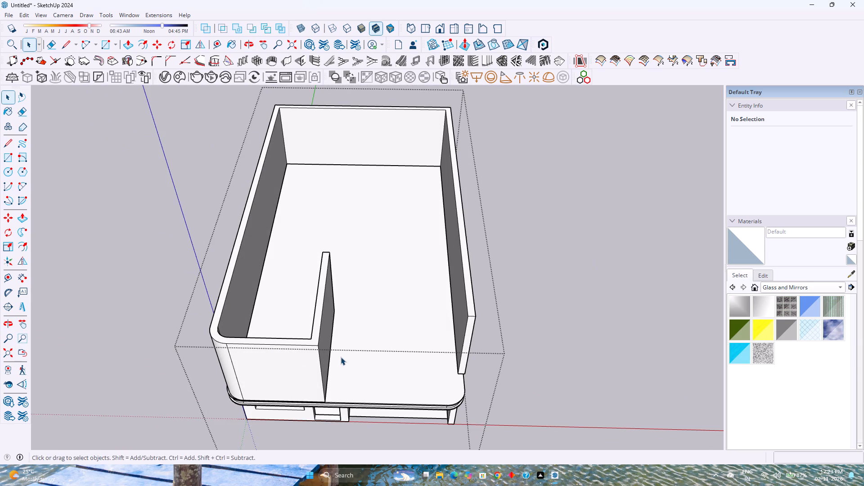
pyautogui.scroll(1, 341, 357)
pyautogui.moveTo(342, 357); pyautogui.dragTo(367, 294, button='middle')
pyautogui.middleClick(368, 292)
pyautogui.scroll(-1, 369, 289)
pyautogui.moveTo(322, 338); pyautogui.dragTo(292, 247, button='middle')
pyautogui.middleClick(292, 245)
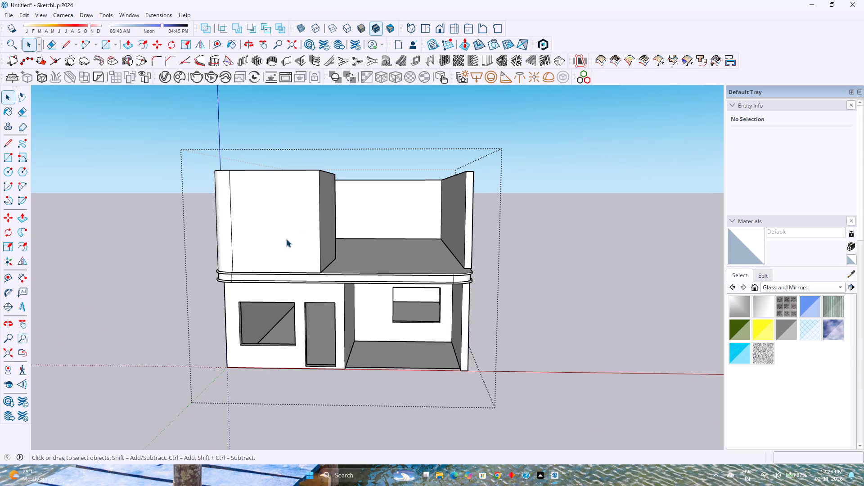
pyautogui.moveTo(293, 247); pyautogui.dragTo(295, 213, button='middle')
pyautogui.middleClick(295, 213)
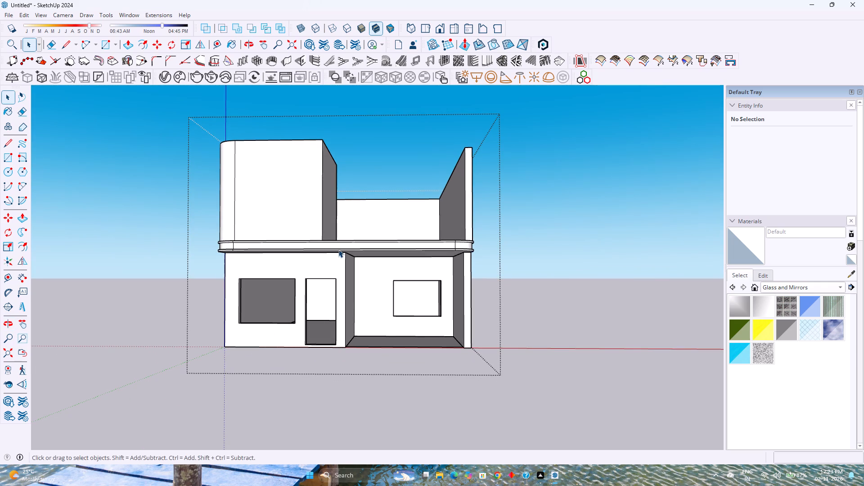
pyautogui.moveTo(338, 249); pyautogui.dragTo(329, 288, button='middle')
pyautogui.middleClick(329, 288)
pyautogui.scroll(-2, 328, 257)
# Place a guide along the top outer edge of the upper-storey front wall, ending at the partition corner.
pyautogui.click(219, 46)
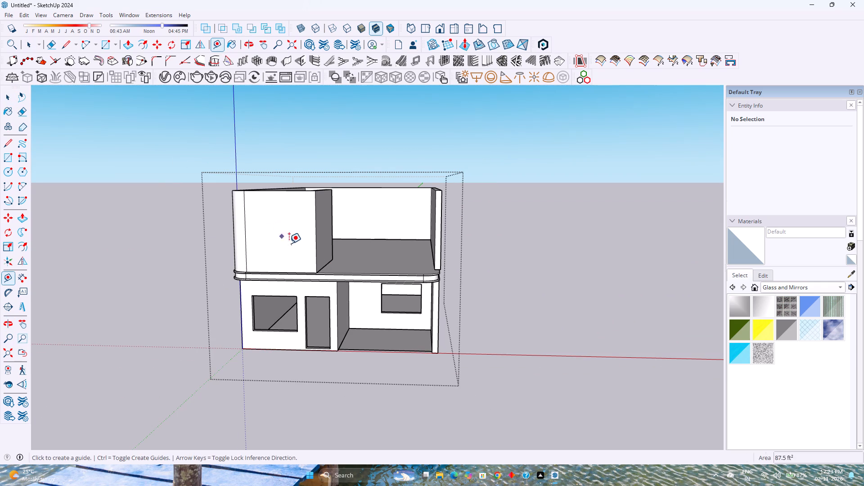
pyautogui.scroll(3, 286, 191)
pyautogui.moveTo(286, 191); pyautogui.dragTo(306, 262, button='middle')
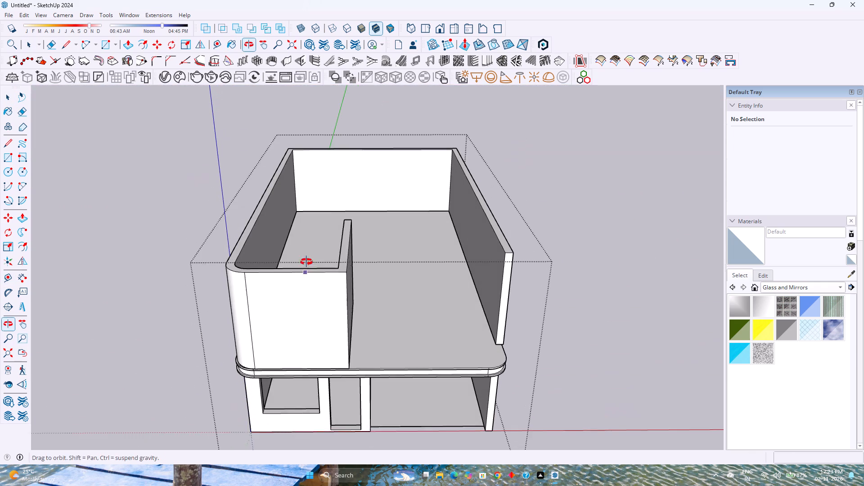
pyautogui.moveTo(306, 262); pyautogui.dragTo(307, 263, button='middle')
pyautogui.click(290, 277)
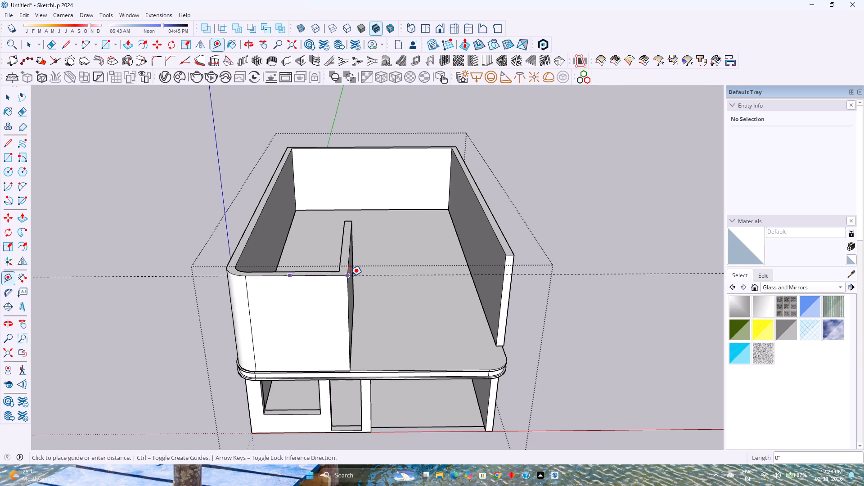
pyautogui.click(350, 276)
# Place a horizontal guide 1' above the bottom edge of the upper-storey front wall.
pyautogui.moveTo(319, 299); pyautogui.dragTo(298, 232, button='middle')
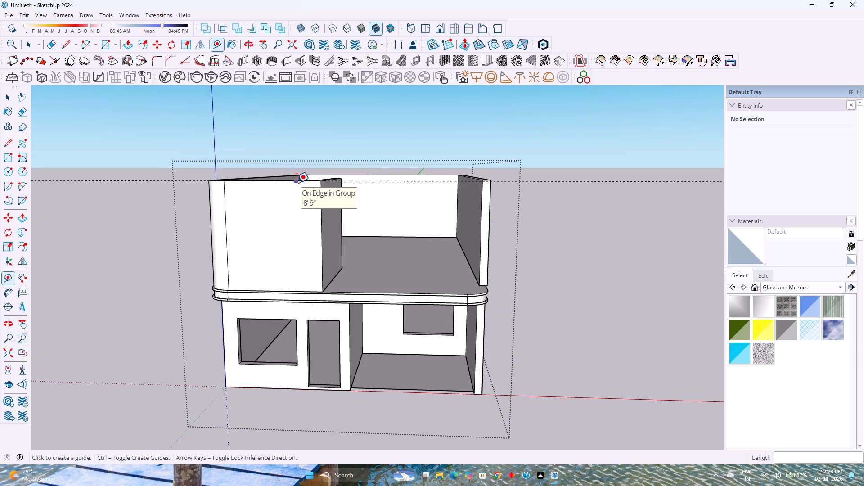
pyautogui.scroll(5, 256, 299)
pyautogui.moveTo(270, 284); pyautogui.dragTo(251, 361, button='middle')
pyautogui.scroll(4, 399, 261)
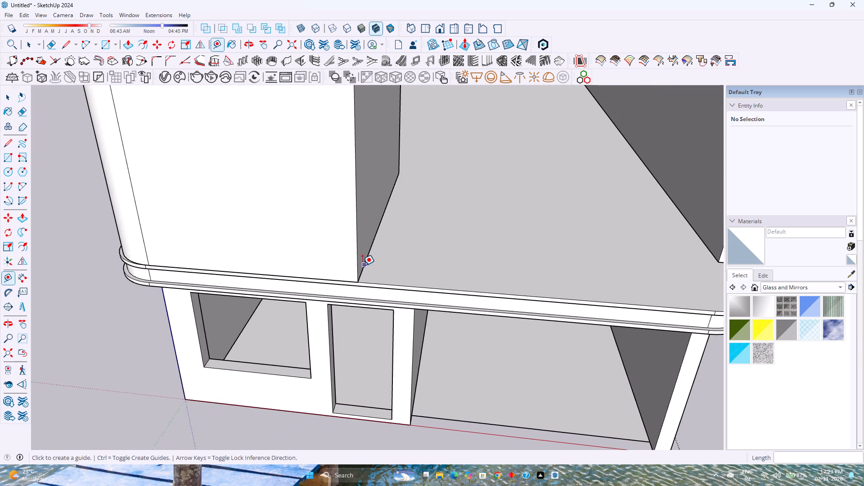
pyautogui.scroll(2, 362, 265)
pyautogui.click(335, 285)
pyautogui.scroll(-3, 321, 232)
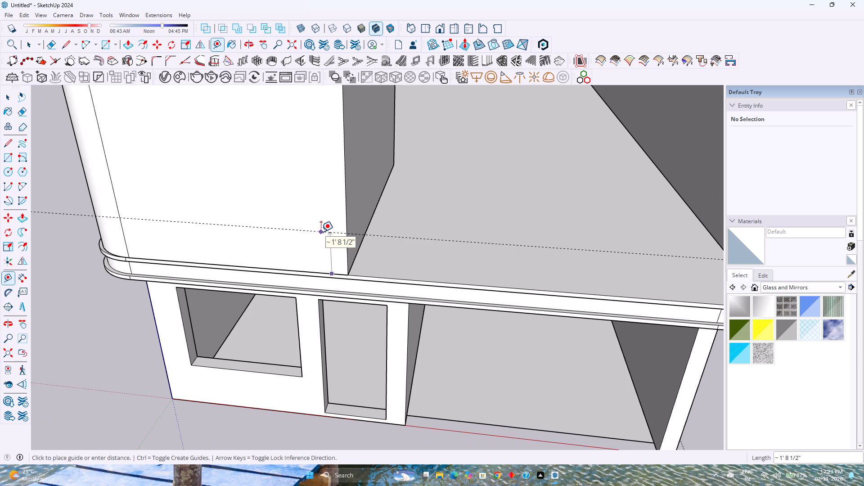
pyautogui.write("1'")
pyautogui.press('Return')
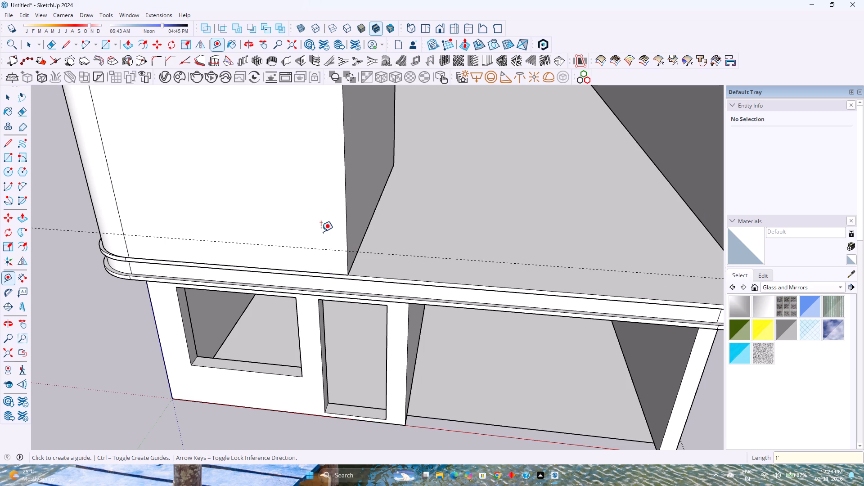
# Try an offset of 1'6" for the horizontal guide above the wall's bottom edge, and set it to 1'4".
pyautogui.write('16')
pyautogui.press('BackSpace')
pyautogui.write('\'6"')
pyautogui.press('Return')
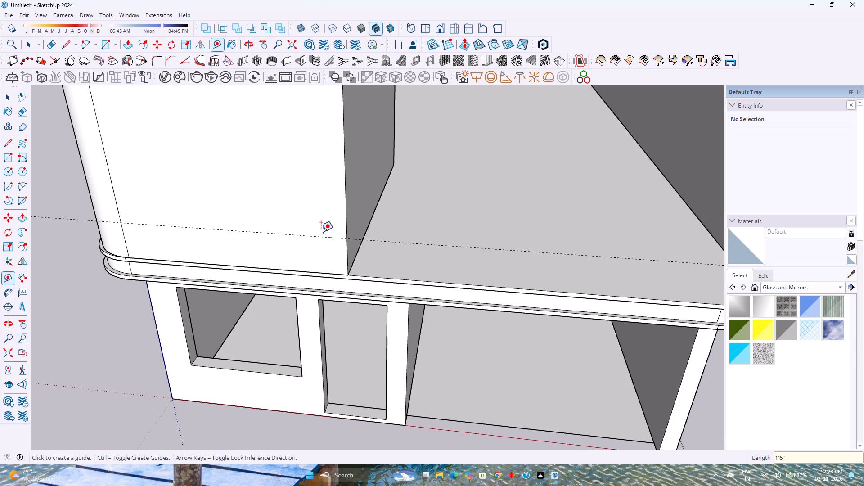
pyautogui.scroll(-3, 321, 232)
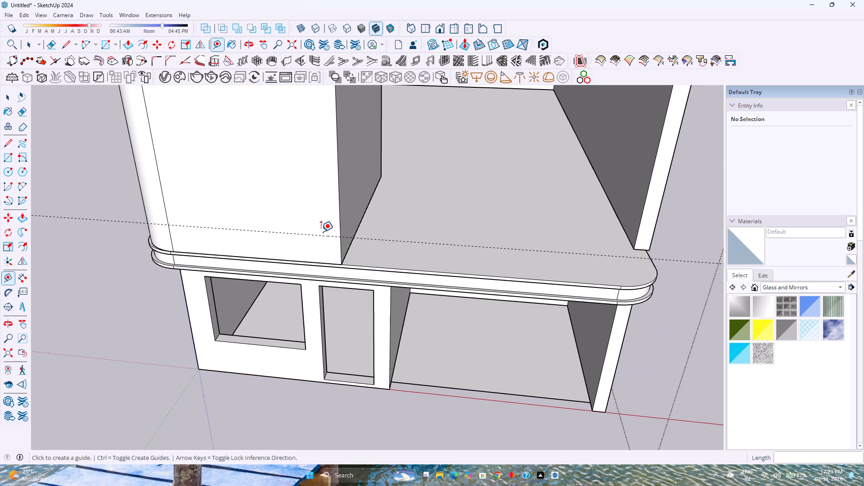
pyautogui.write("1'2")
pyautogui.press('BackSpace')
pyautogui.write('4"')
pyautogui.press('Return')
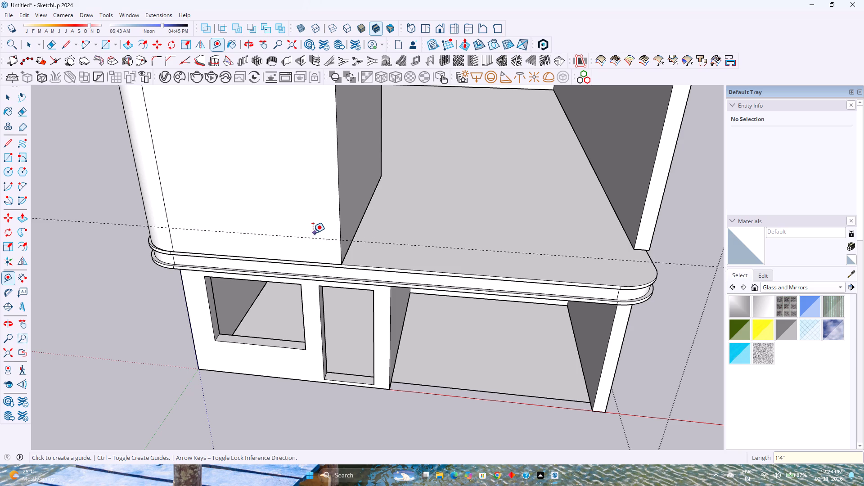
# Place a second horizontal guide 9" above the first one, and change its offset to 10".
pyautogui.click(305, 236)
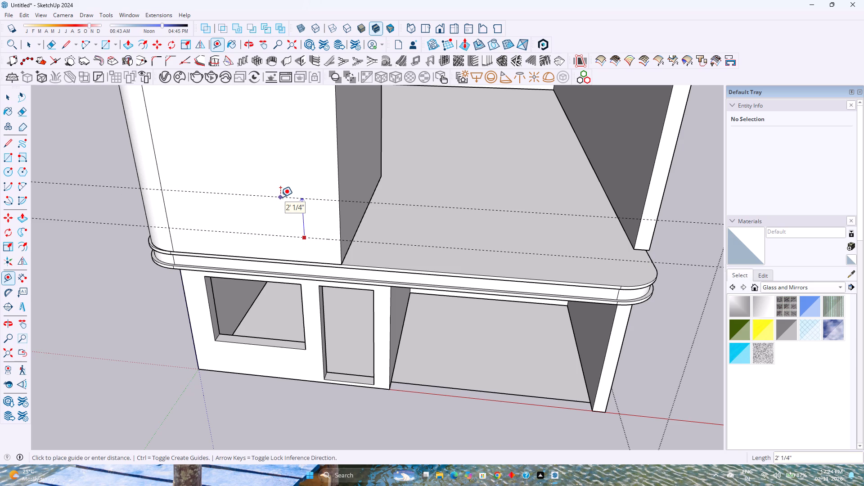
pyautogui.press('9')
pyautogui.hotkey('shift', '"')
pyautogui.press('Return')
pyautogui.write('10"')
pyautogui.press('Return')
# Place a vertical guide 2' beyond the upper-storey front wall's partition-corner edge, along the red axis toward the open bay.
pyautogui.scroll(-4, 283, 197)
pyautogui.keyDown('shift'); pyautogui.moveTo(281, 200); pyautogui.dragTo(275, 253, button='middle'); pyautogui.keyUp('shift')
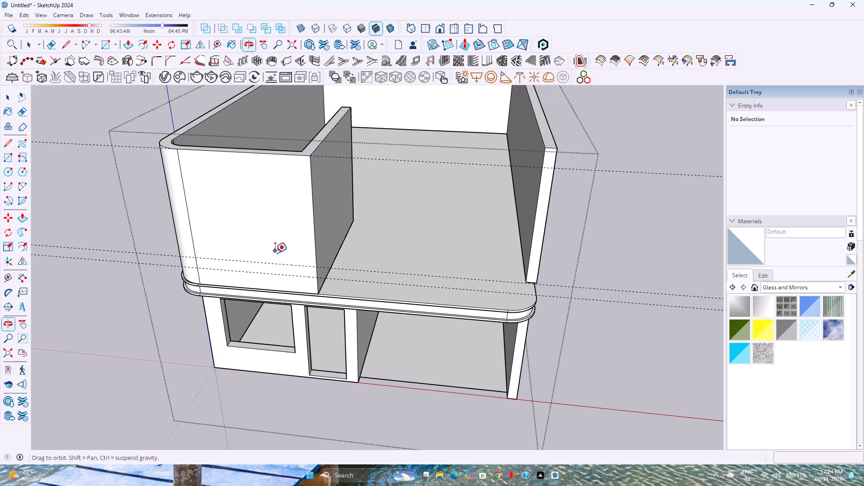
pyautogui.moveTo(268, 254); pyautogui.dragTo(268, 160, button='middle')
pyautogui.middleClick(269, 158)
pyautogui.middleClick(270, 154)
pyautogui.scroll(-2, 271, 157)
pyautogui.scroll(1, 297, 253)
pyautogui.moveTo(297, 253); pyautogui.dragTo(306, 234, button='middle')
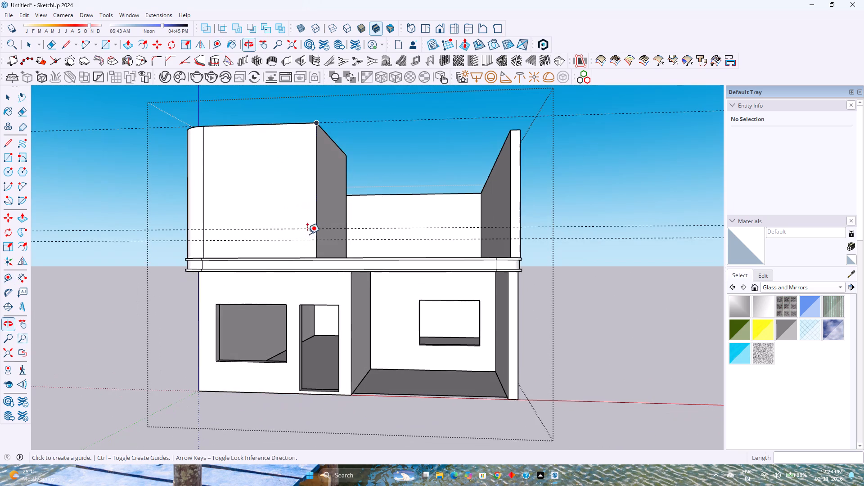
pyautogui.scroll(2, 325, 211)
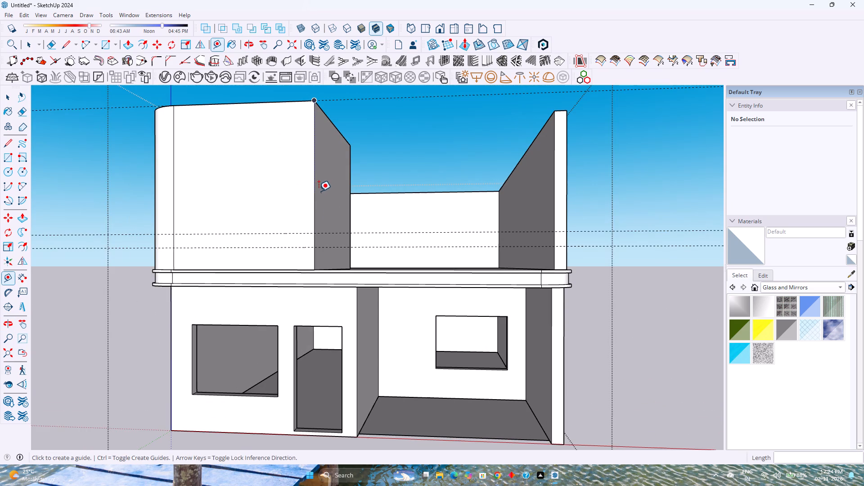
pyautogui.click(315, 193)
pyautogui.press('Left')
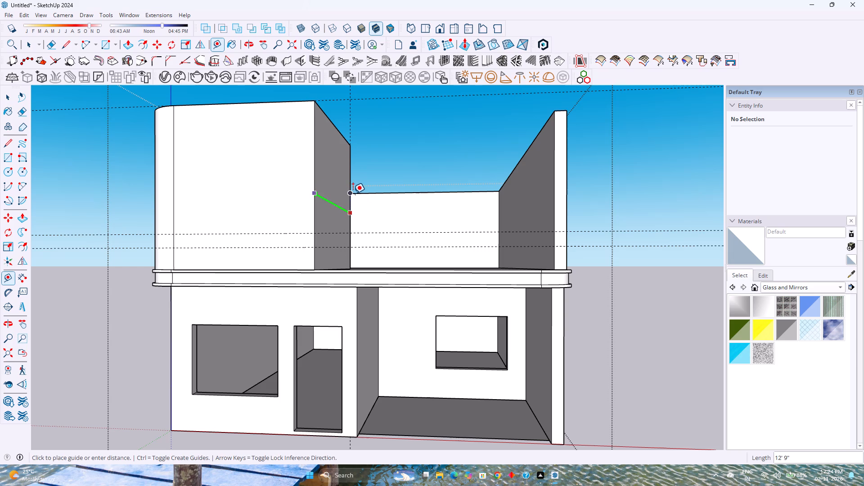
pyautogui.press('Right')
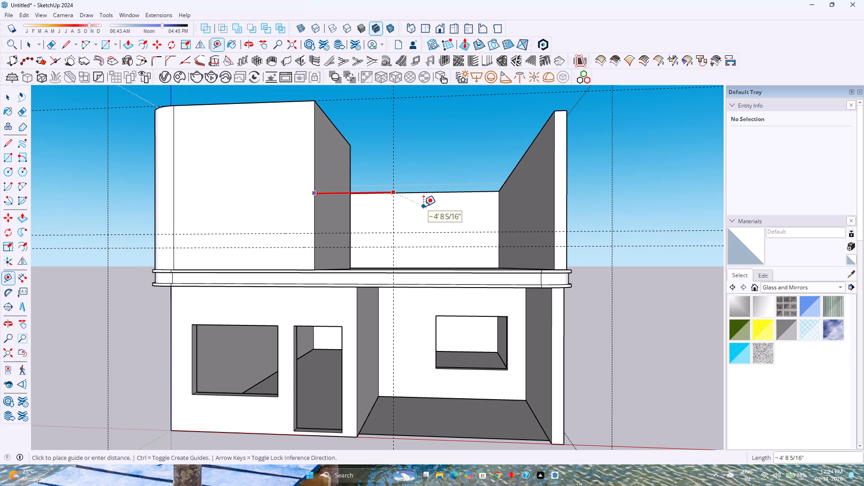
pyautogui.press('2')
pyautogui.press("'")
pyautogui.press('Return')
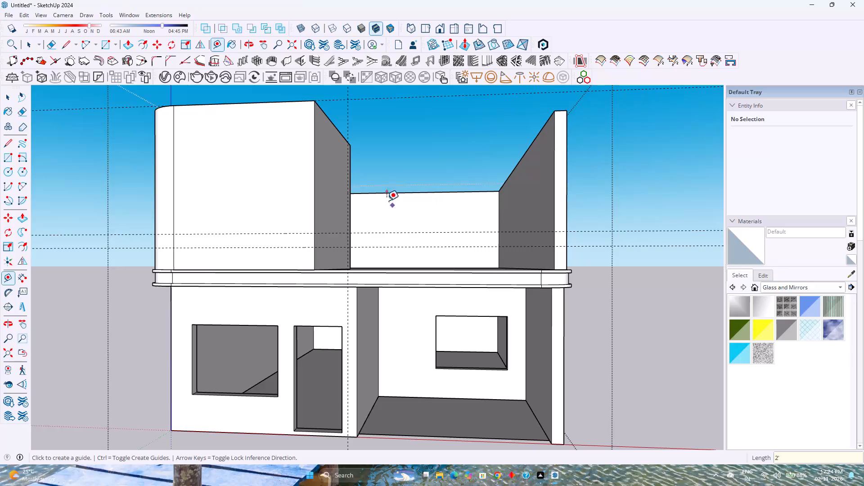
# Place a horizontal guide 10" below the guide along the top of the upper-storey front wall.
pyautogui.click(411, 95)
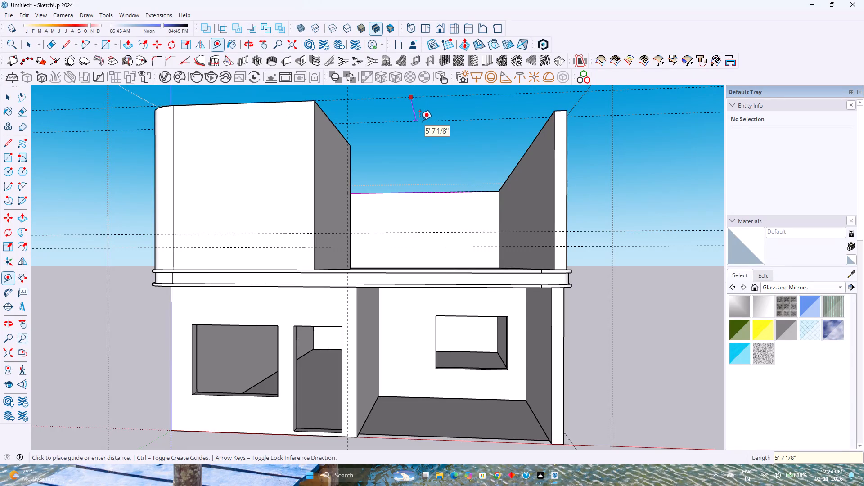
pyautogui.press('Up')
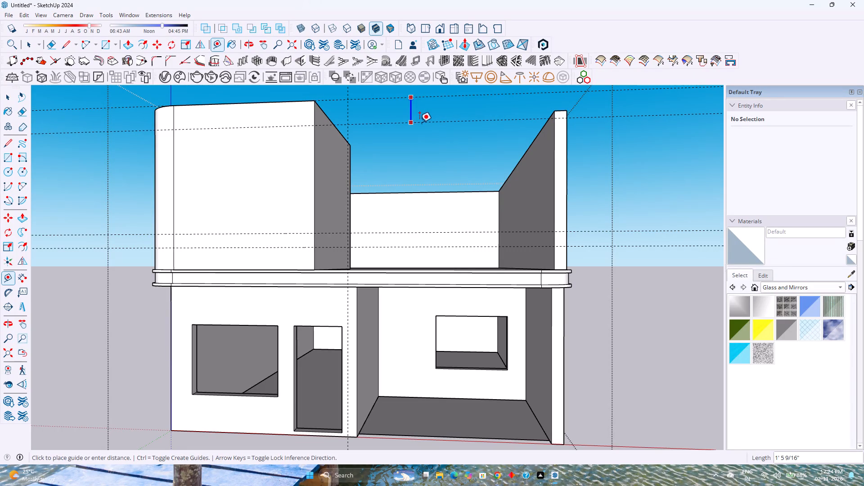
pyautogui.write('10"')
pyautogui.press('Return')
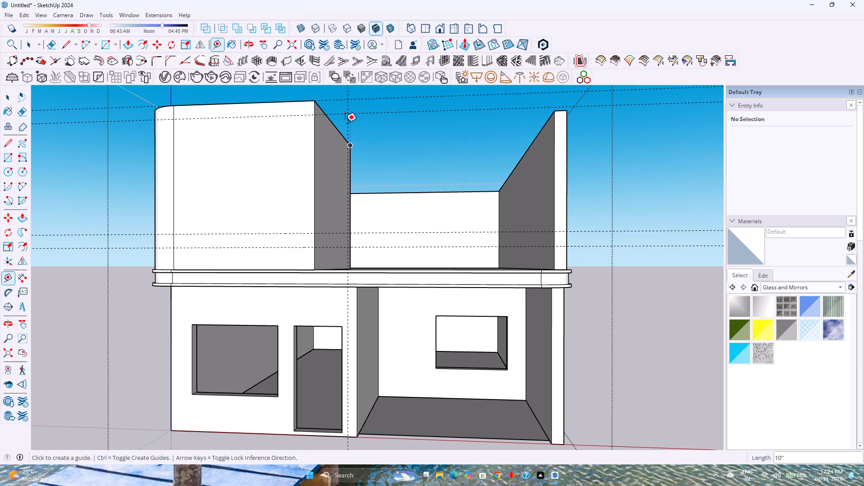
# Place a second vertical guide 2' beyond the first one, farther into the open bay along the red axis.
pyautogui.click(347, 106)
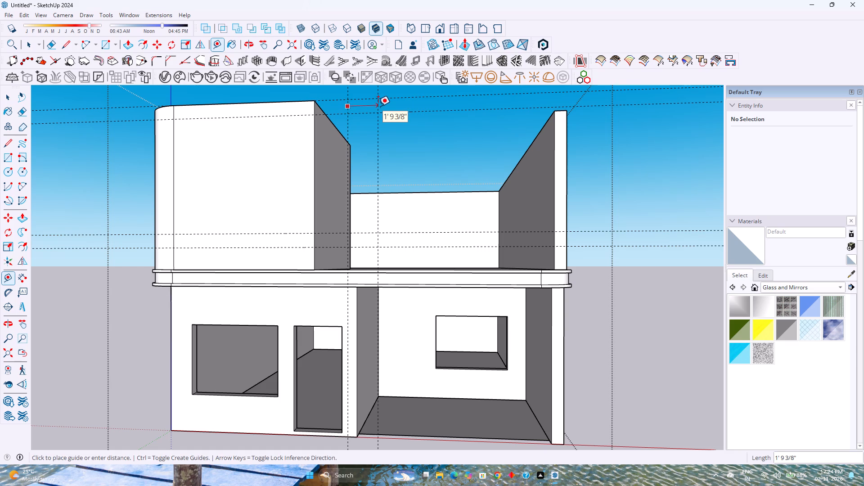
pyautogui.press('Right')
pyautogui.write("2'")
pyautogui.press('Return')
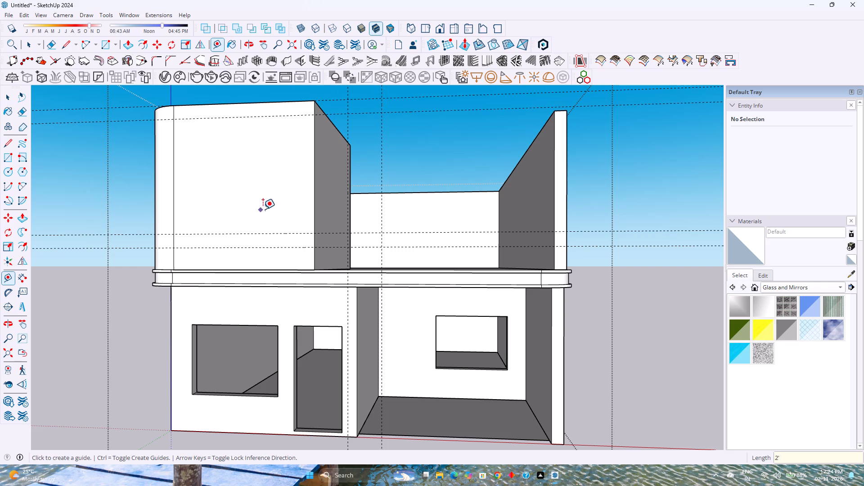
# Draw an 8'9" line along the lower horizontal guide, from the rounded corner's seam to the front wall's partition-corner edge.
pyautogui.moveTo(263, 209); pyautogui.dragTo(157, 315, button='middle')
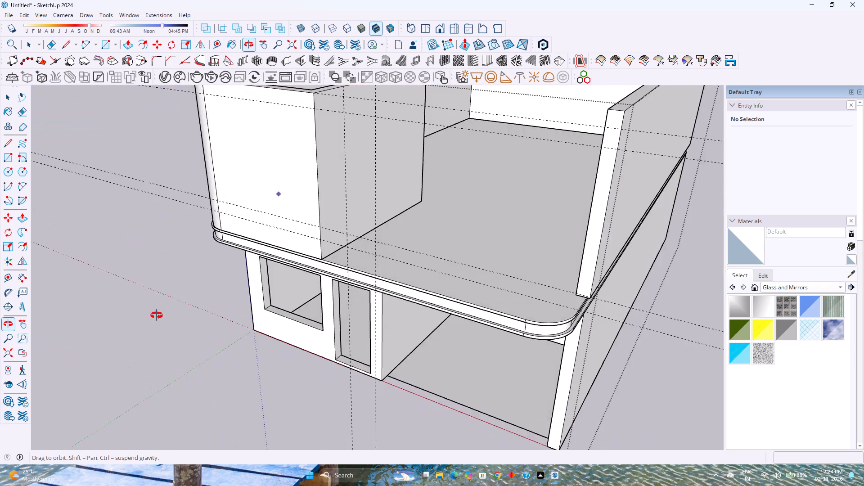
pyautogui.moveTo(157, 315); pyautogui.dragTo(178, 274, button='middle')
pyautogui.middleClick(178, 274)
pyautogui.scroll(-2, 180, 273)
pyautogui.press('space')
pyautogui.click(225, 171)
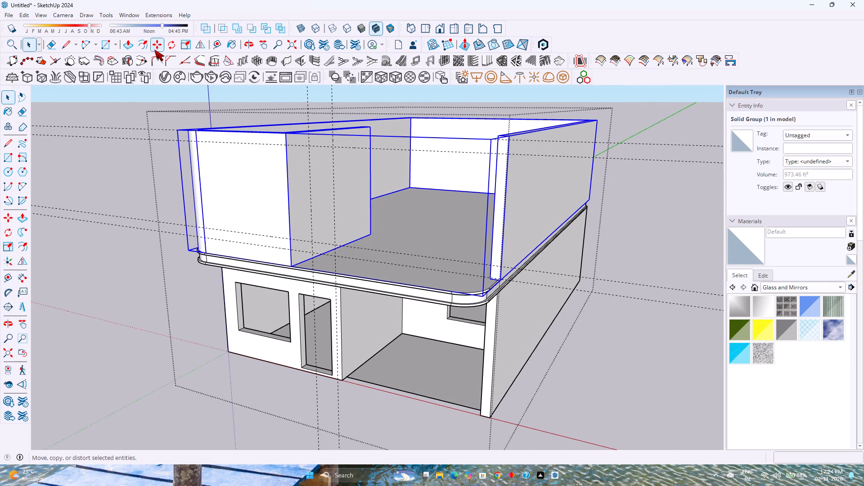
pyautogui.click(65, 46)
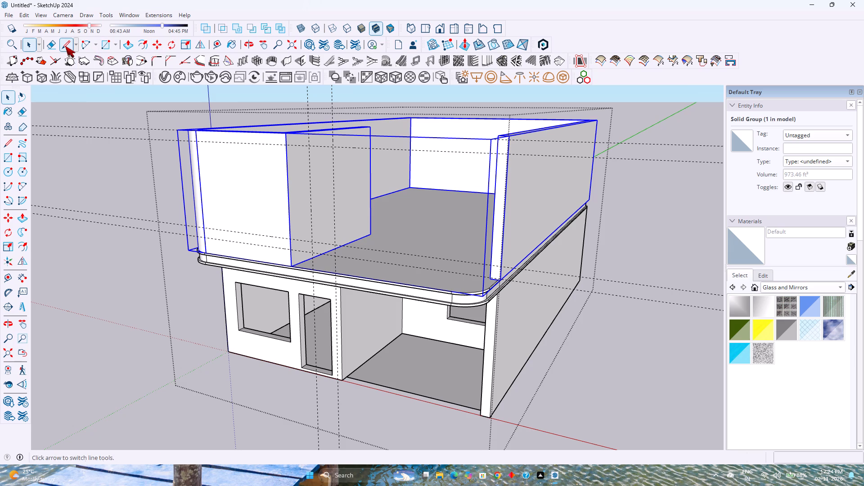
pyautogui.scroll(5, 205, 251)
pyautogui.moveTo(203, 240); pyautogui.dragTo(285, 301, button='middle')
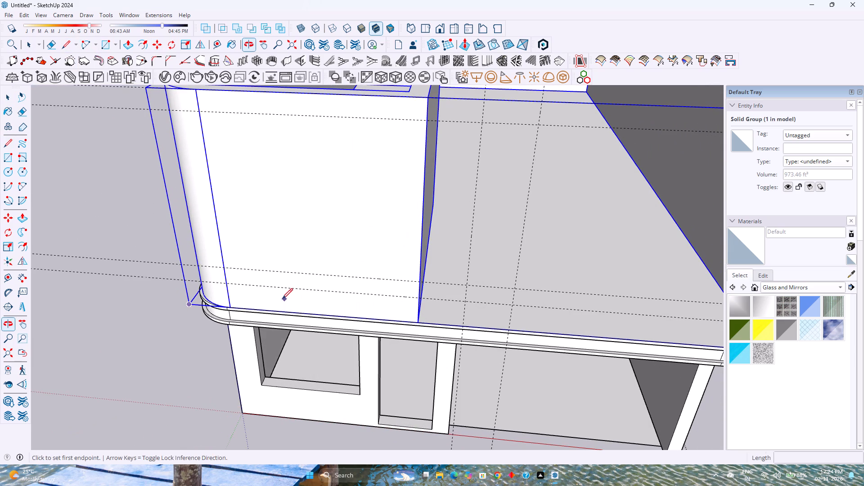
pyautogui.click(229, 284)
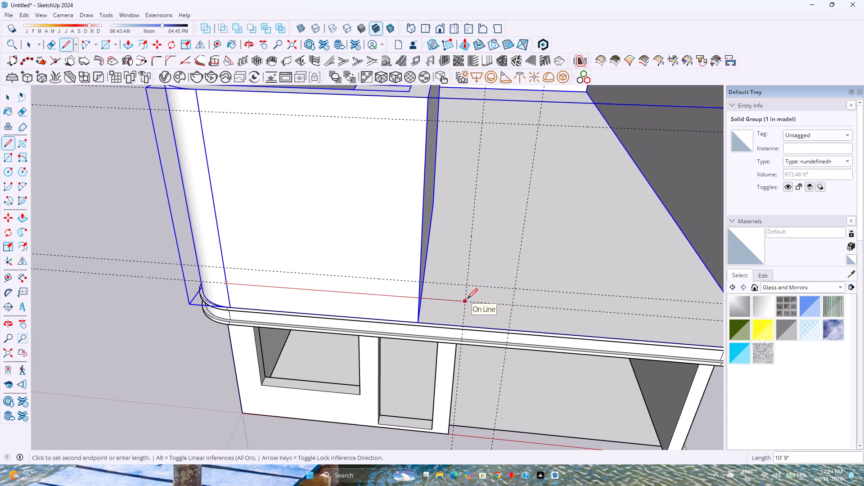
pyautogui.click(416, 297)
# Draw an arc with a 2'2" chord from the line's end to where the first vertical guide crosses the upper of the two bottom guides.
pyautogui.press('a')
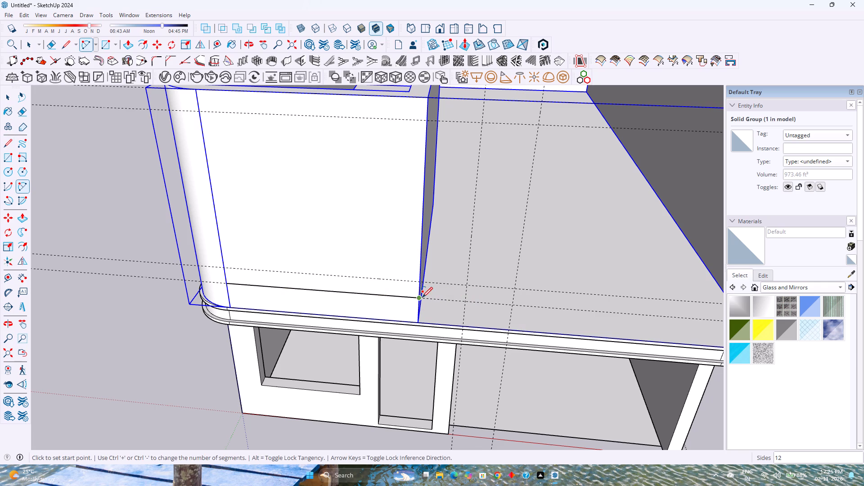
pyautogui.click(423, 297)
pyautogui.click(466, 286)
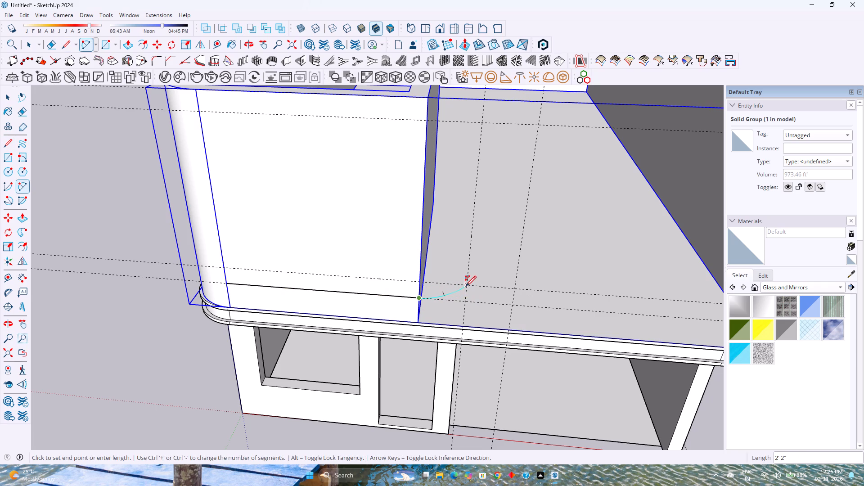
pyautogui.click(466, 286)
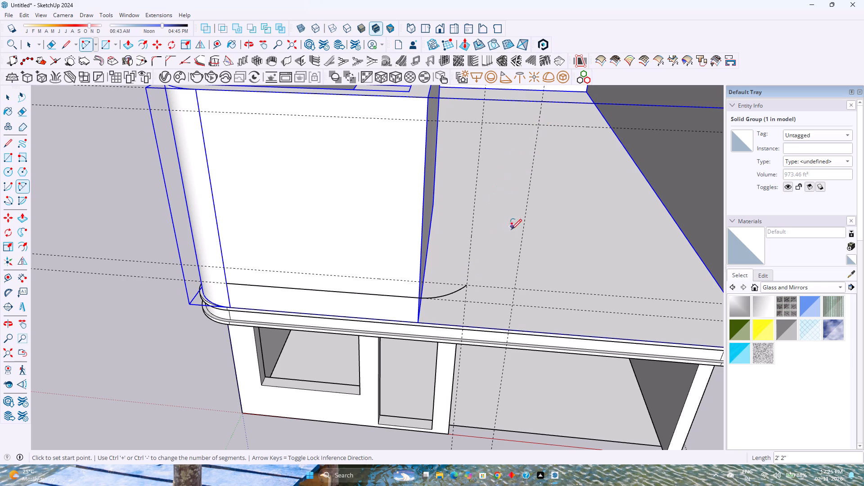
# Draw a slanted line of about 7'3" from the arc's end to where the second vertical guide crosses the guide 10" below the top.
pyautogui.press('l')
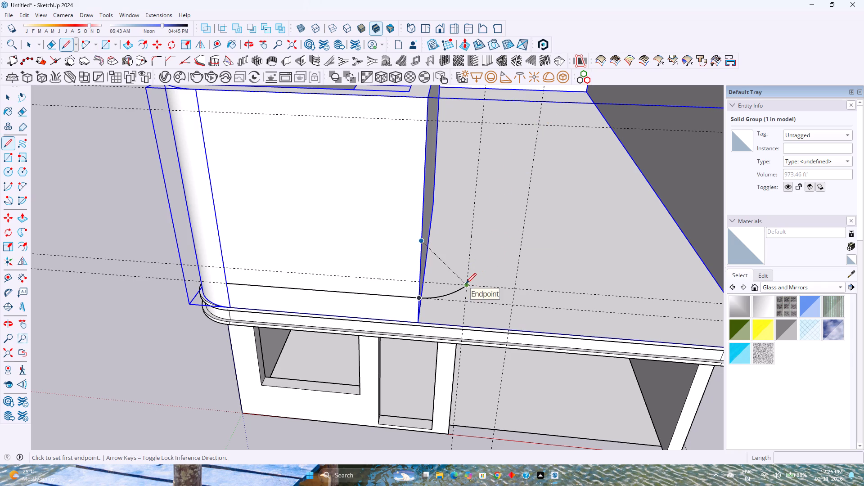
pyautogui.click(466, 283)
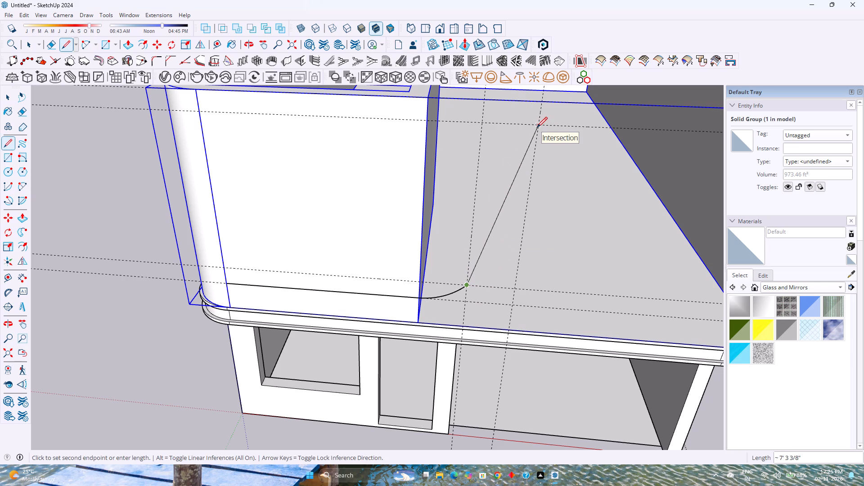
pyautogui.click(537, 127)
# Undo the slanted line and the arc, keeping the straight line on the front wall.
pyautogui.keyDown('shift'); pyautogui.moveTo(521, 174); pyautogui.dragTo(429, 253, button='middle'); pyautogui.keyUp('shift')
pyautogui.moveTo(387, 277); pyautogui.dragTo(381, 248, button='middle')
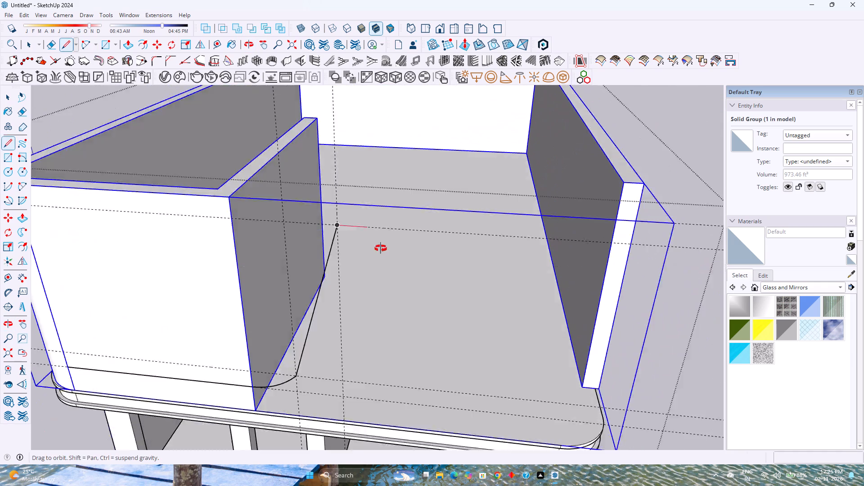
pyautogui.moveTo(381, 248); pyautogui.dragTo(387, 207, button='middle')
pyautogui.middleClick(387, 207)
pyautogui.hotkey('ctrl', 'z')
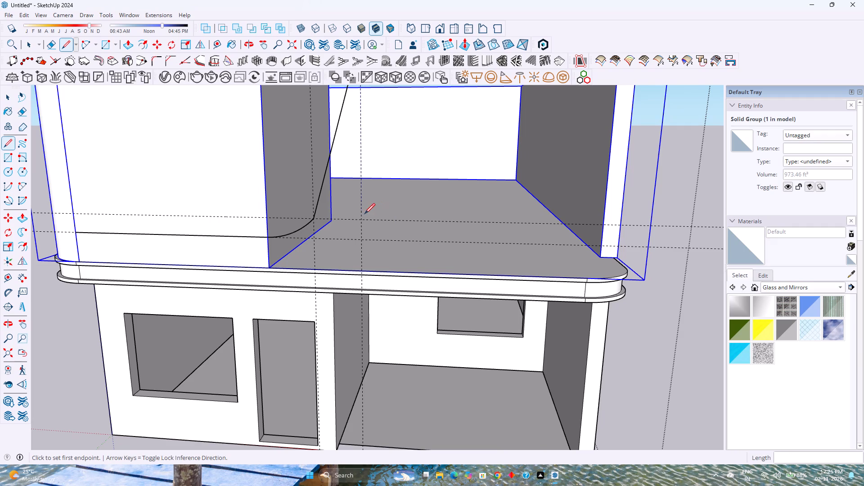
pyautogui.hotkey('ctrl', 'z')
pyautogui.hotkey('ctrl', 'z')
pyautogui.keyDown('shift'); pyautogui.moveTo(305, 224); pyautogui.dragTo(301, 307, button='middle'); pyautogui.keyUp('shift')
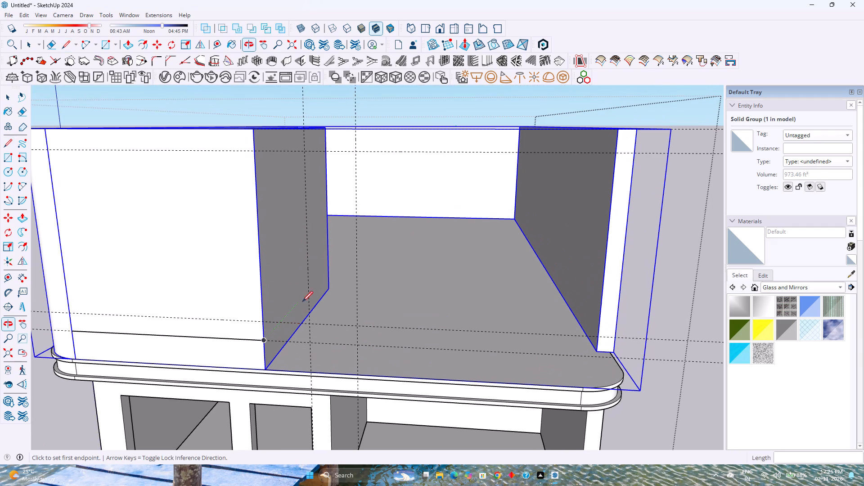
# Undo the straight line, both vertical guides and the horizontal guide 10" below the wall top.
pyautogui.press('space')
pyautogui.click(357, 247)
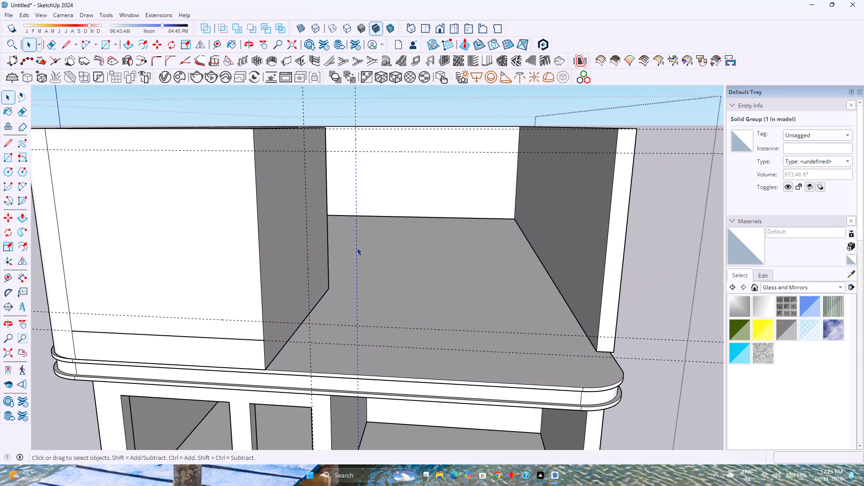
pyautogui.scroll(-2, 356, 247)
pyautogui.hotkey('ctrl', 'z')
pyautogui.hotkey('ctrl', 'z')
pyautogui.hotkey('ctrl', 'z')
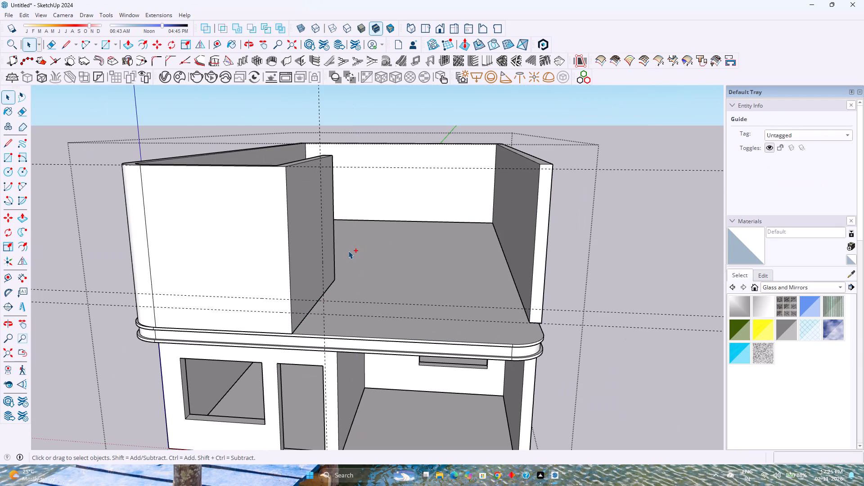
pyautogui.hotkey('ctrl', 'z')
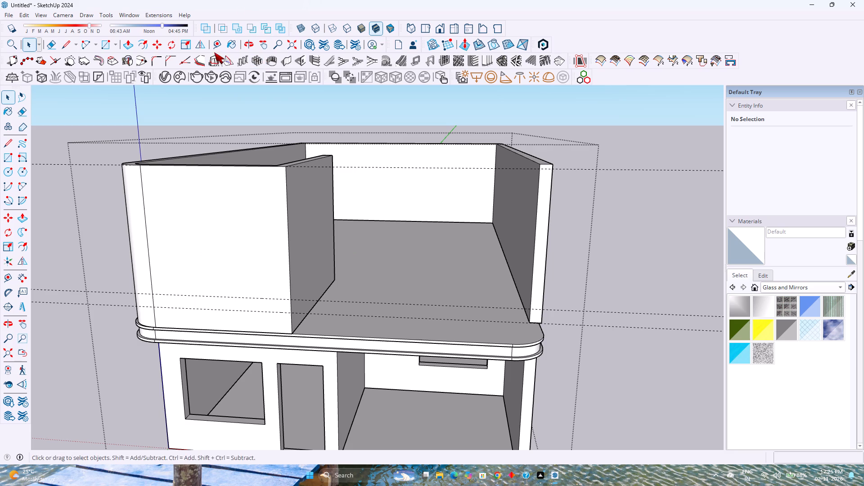
# Place a vertical guide on the upper-storey front wall, 10" in from its partition-corner edge.
pyautogui.click(215, 45)
pyautogui.click(286, 217)
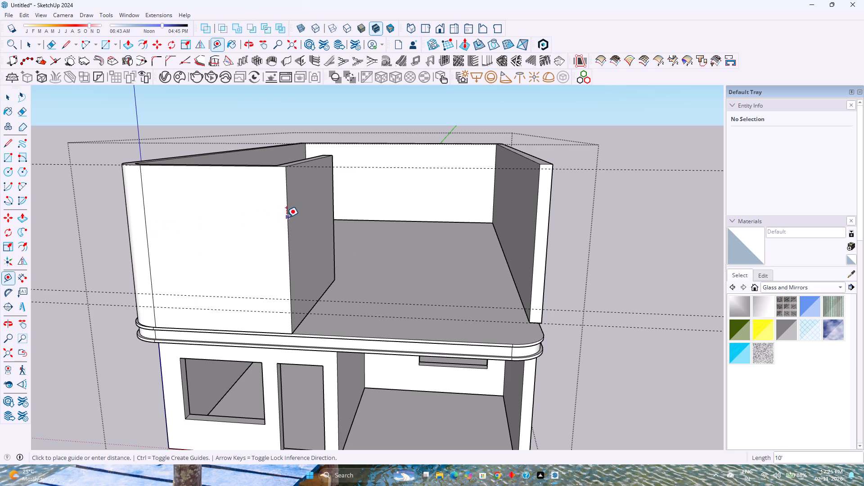
pyautogui.click(270, 214)
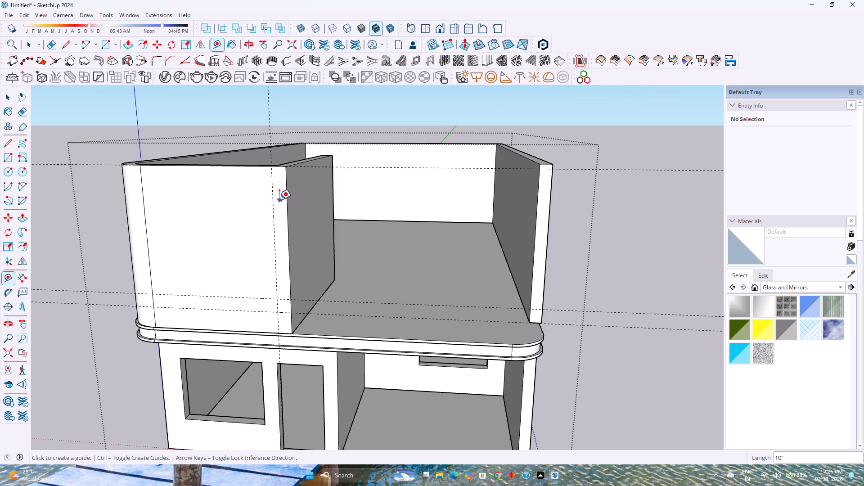
# Place a second vertical guide 2' from the first one, toward the open bay.
pyautogui.click(270, 201)
pyautogui.write("2'")
pyautogui.press('Return')
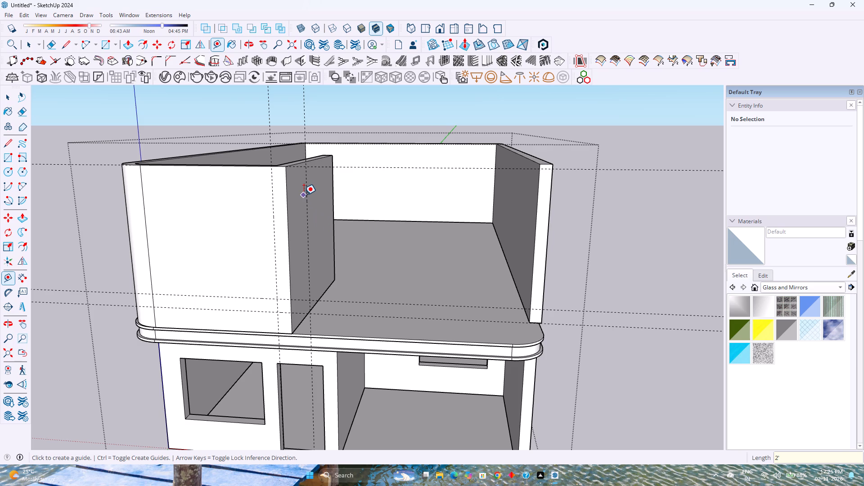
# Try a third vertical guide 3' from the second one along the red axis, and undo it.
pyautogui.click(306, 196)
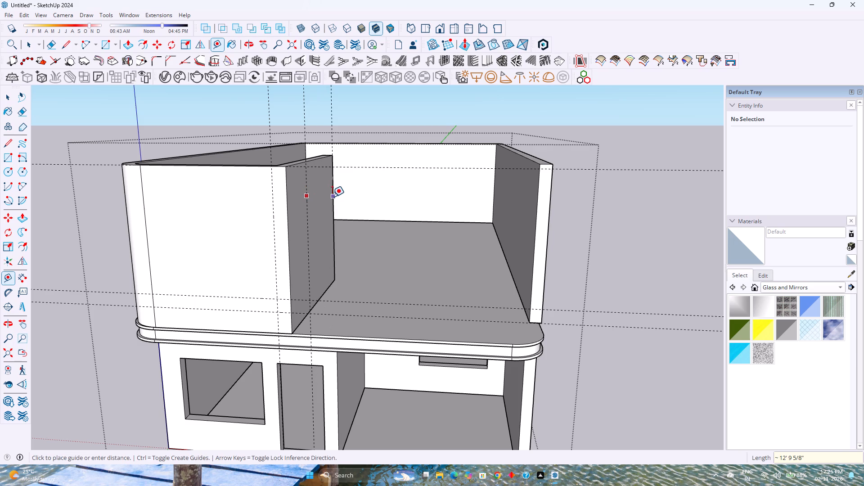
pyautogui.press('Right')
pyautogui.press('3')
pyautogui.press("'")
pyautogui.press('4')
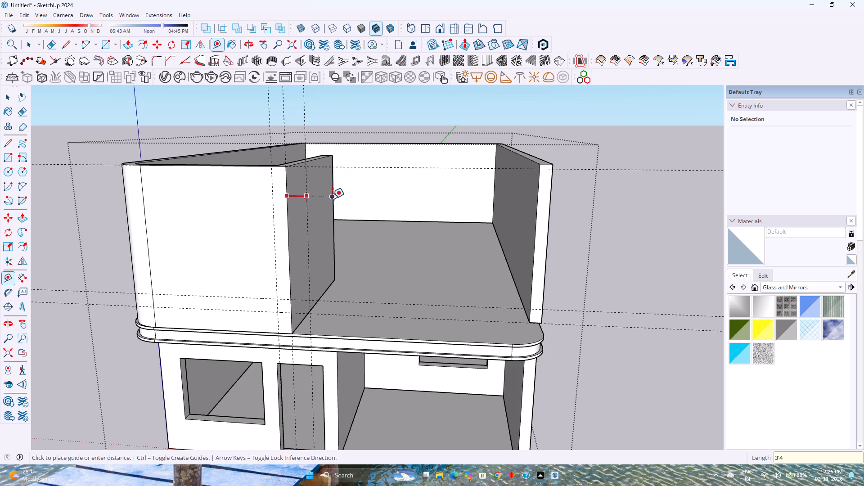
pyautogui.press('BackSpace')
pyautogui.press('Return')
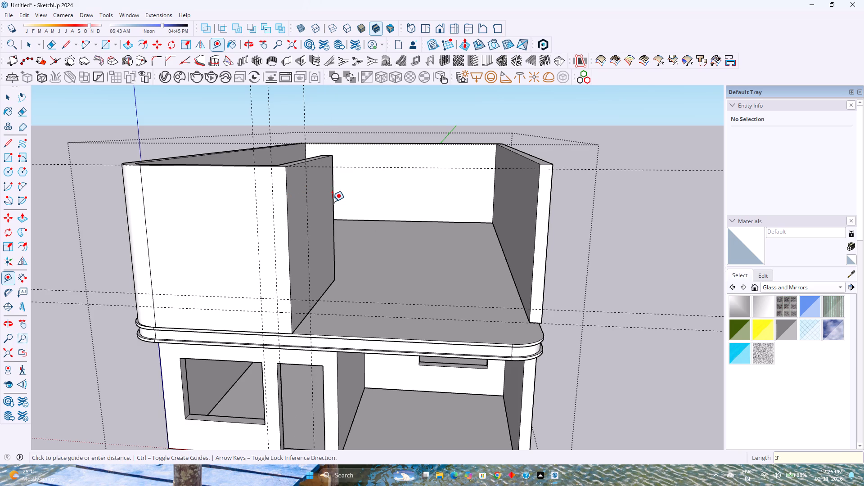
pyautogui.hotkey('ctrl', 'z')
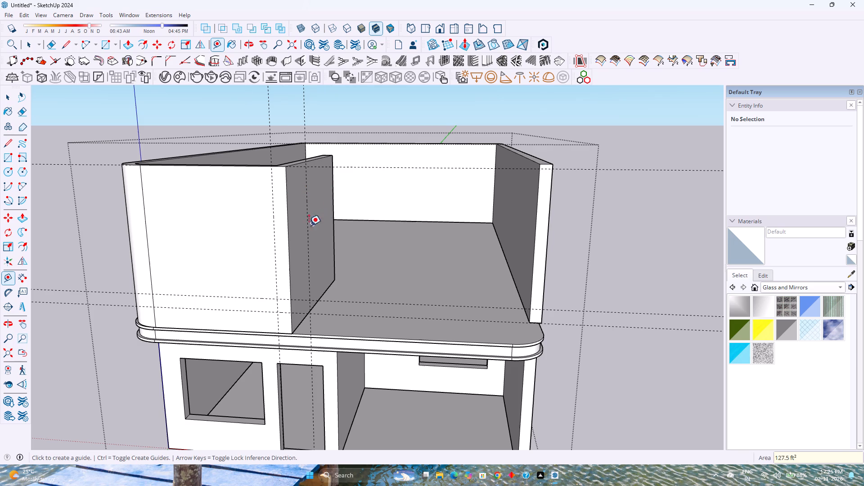
# Place a third vertical guide 3' from the second one along the red axis, toward the open bay.
pyautogui.click(308, 223)
pyautogui.press('Right')
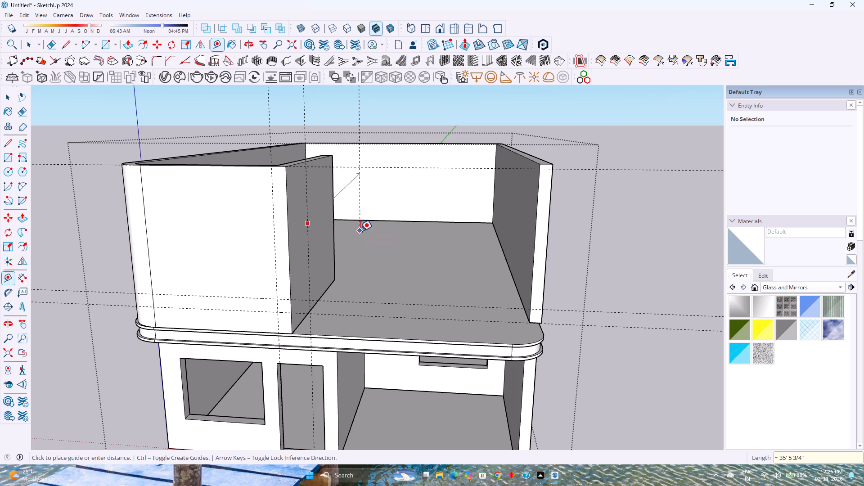
pyautogui.press('3')
pyautogui.press("'")
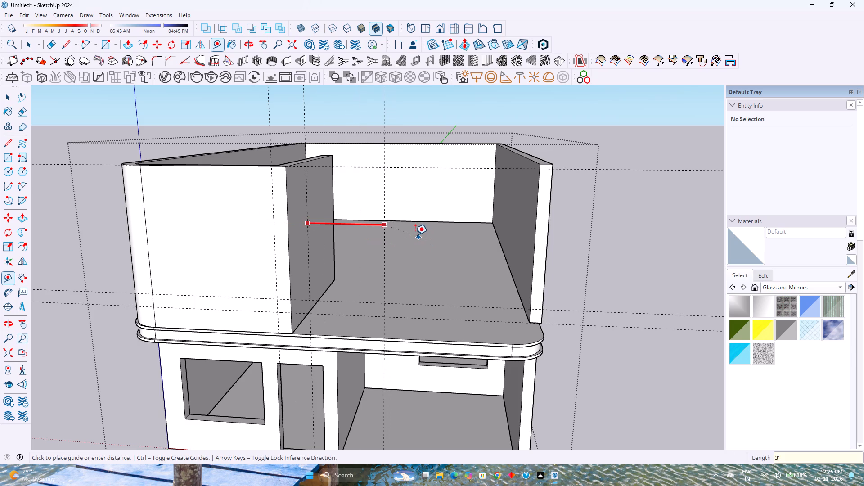
pyautogui.press('6')
pyautogui.press('BackSpace')
pyautogui.press('Return')
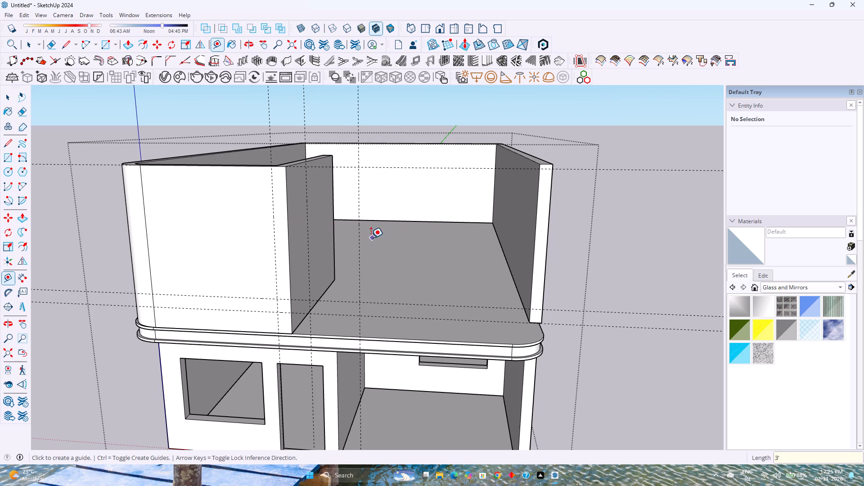
# Place a fourth vertical guide 2' beyond the third one along the red axis.
pyautogui.click(361, 229)
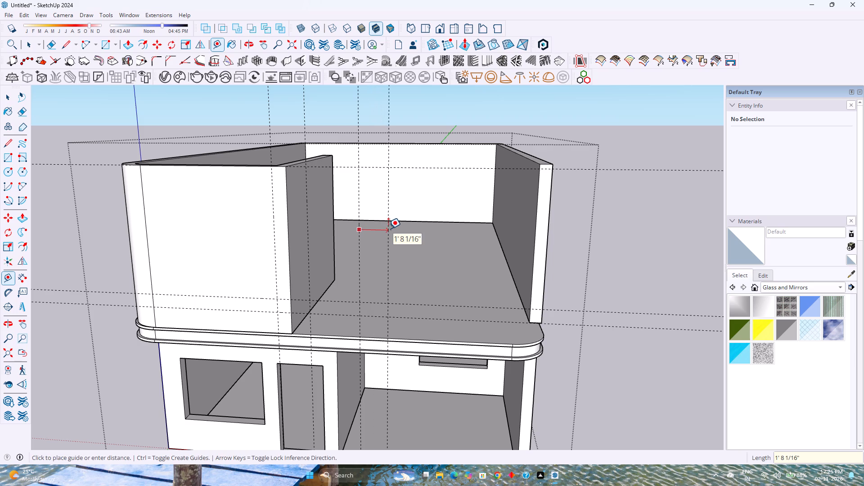
pyautogui.press('Right')
pyautogui.write("2'")
pyautogui.press('Return')
# Draw a 7' 11" line on the front wall along the lowest horizontal guide, from the rounded-corner edge to the first vertical guide.
pyautogui.moveTo(277, 323); pyautogui.dragTo(289, 290, button='middle')
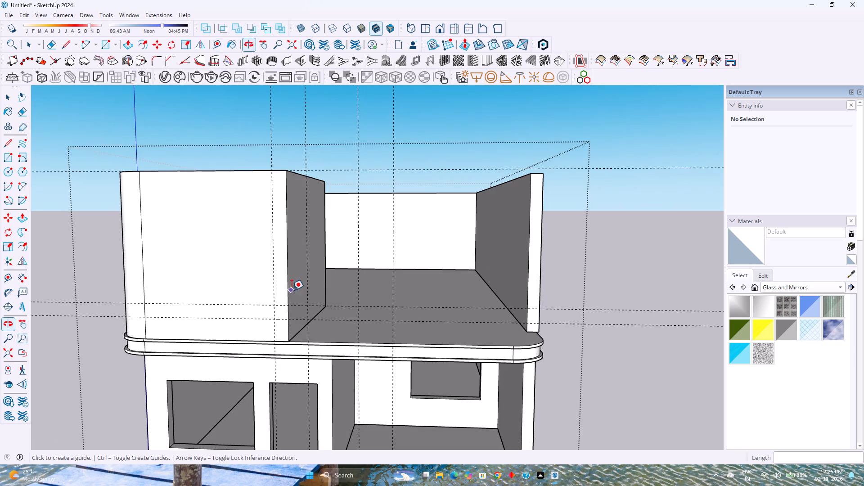
pyautogui.press('l')
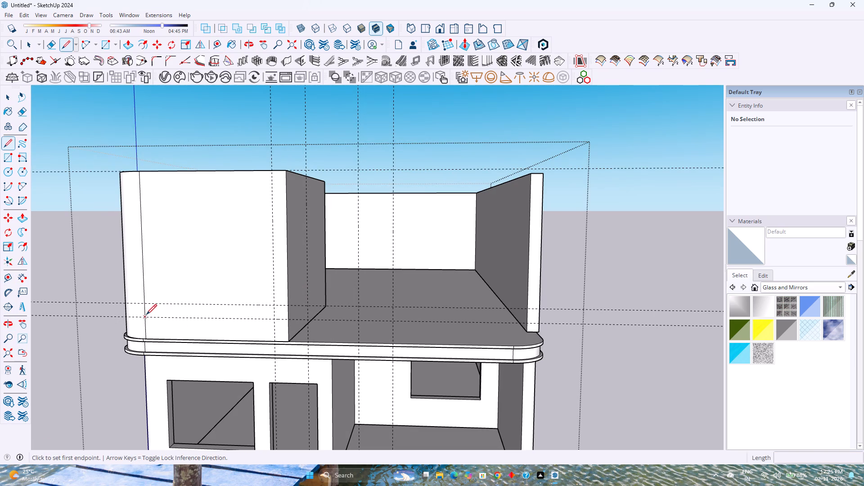
pyautogui.click(146, 315)
pyautogui.click(274, 317)
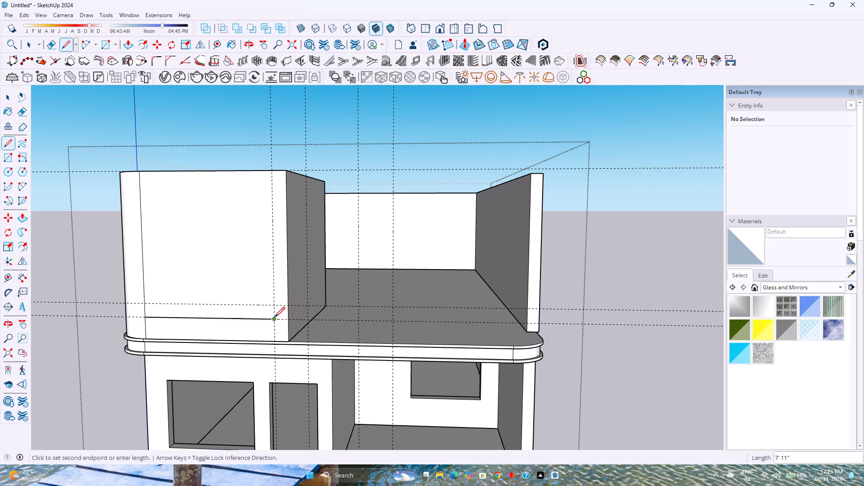
# Draw a tangent arc from the line's end to where the second vertical guide meets the next horizontal guide up.
pyautogui.scroll(4, 275, 320)
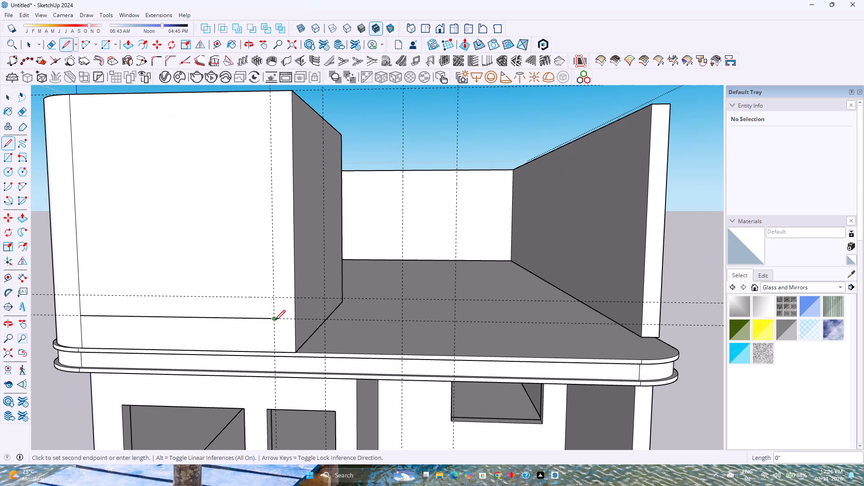
pyautogui.press('a')
pyautogui.click(275, 320)
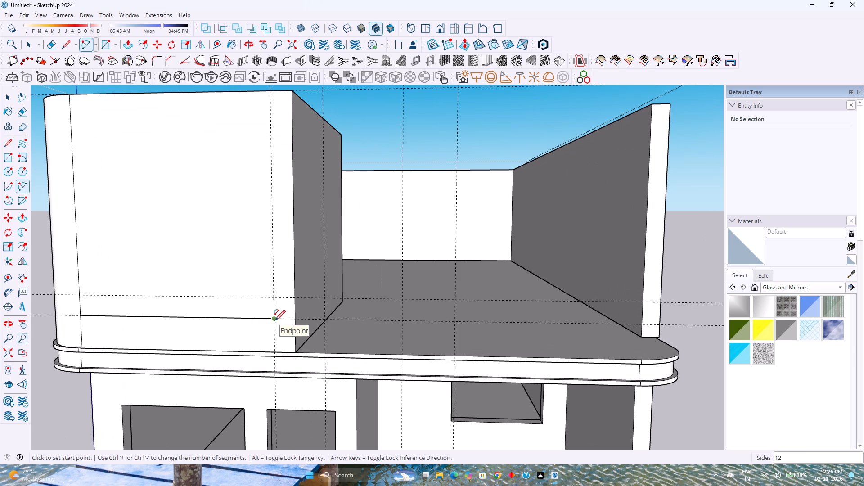
pyautogui.click(325, 298)
pyautogui.click(325, 298)
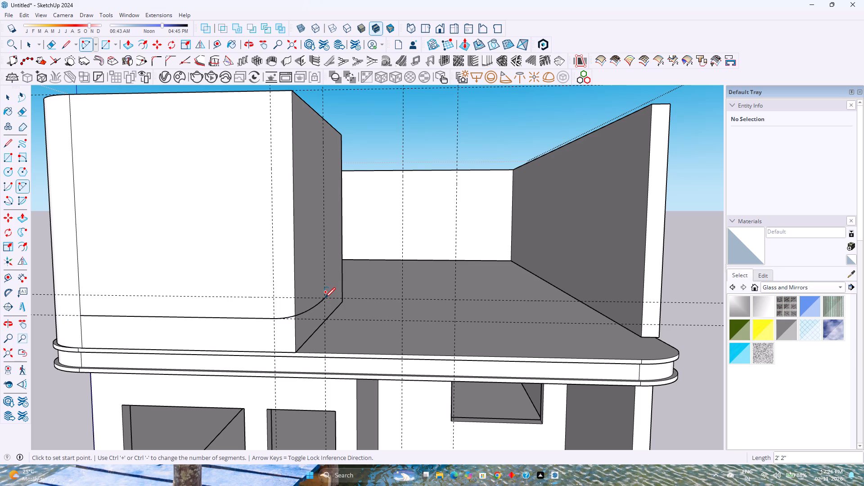
# Place a horizontal guide 1' below the upper-storey front wall's top edge.
pyautogui.press('l')
pyautogui.moveTo(344, 239); pyautogui.dragTo(329, 306, button='middle')
pyautogui.middleClick(329, 306)
pyautogui.scroll(-4, 346, 247)
pyautogui.moveTo(283, 301); pyautogui.dragTo(314, 211, button='middle')
pyautogui.middleClick(314, 211)
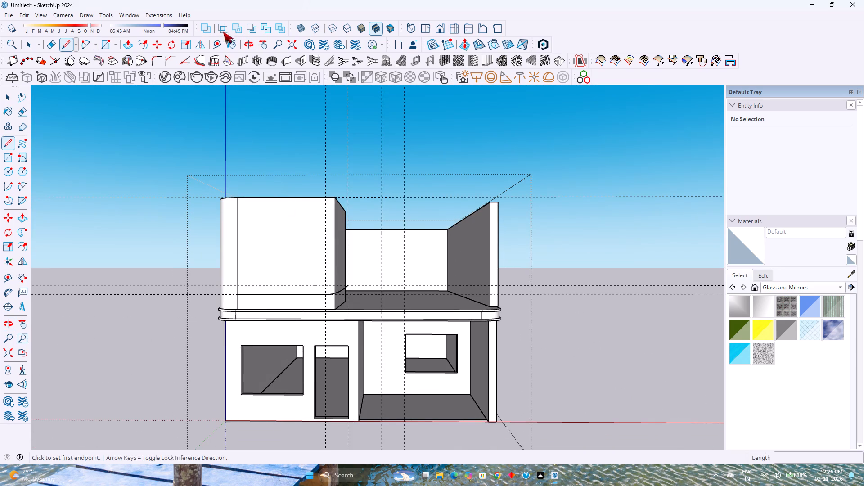
pyautogui.click(222, 44)
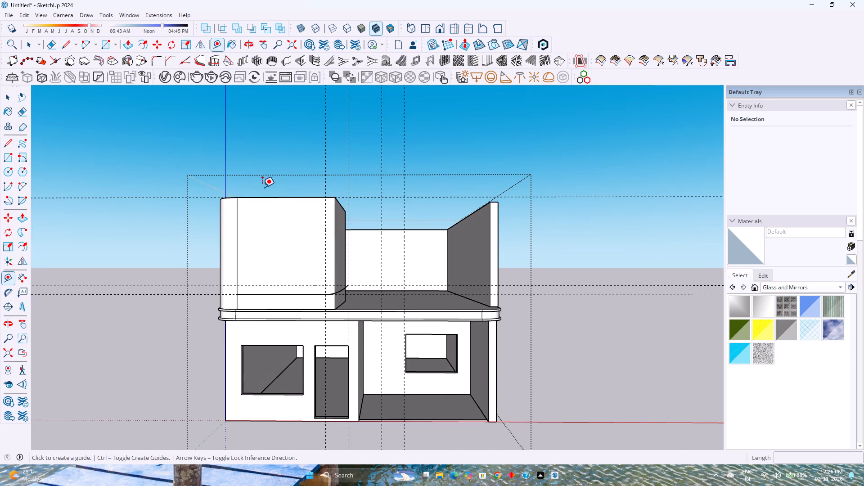
pyautogui.click(297, 199)
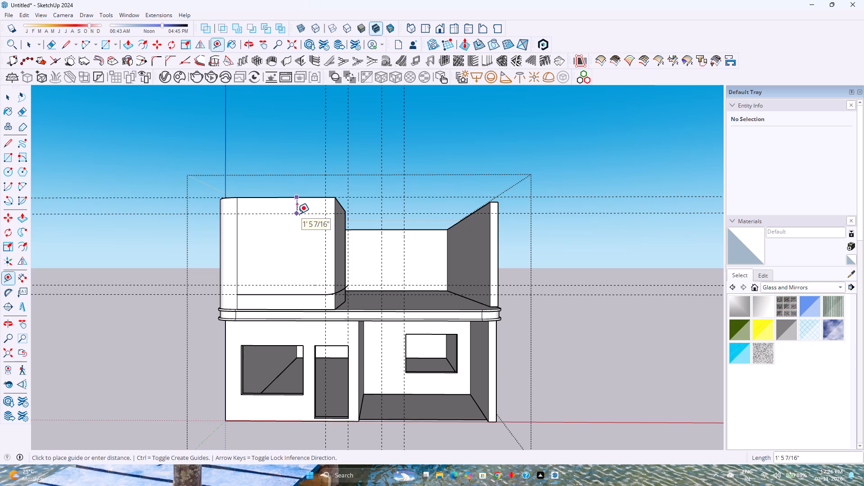
pyautogui.write("1'")
pyautogui.press('Return')
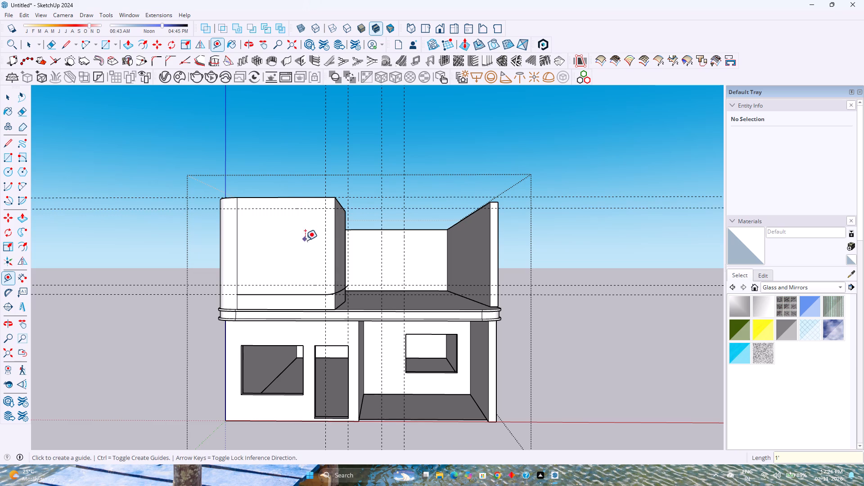
# Draw a slanted line about 7' 6" long from the lower arc's end to where the third vertical guide meets the 1' guide.
pyautogui.scroll(2, 326, 265)
pyautogui.press('l')
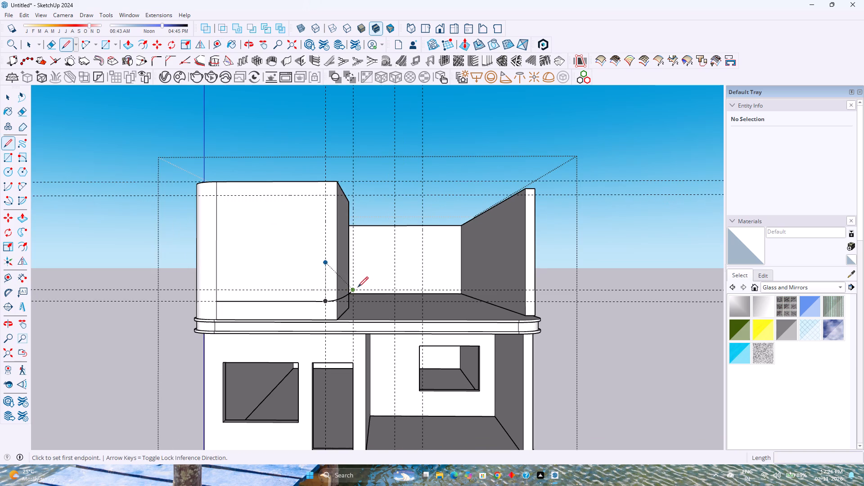
pyautogui.click(352, 289)
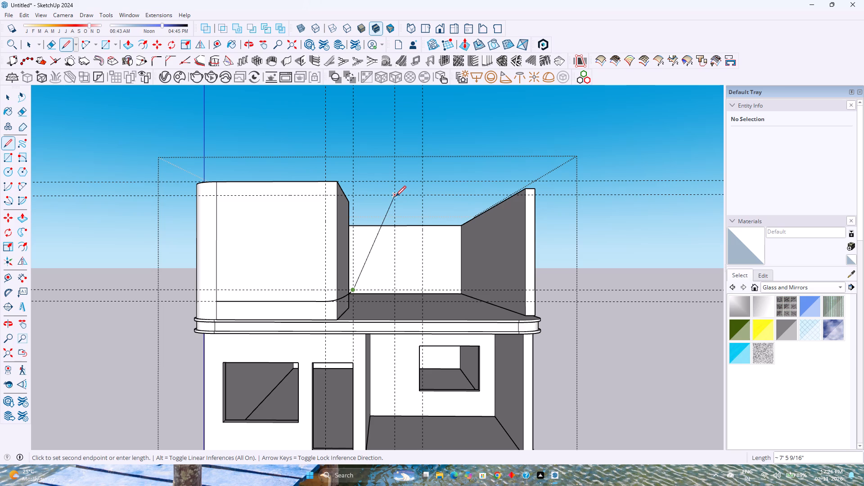
pyautogui.click(396, 196)
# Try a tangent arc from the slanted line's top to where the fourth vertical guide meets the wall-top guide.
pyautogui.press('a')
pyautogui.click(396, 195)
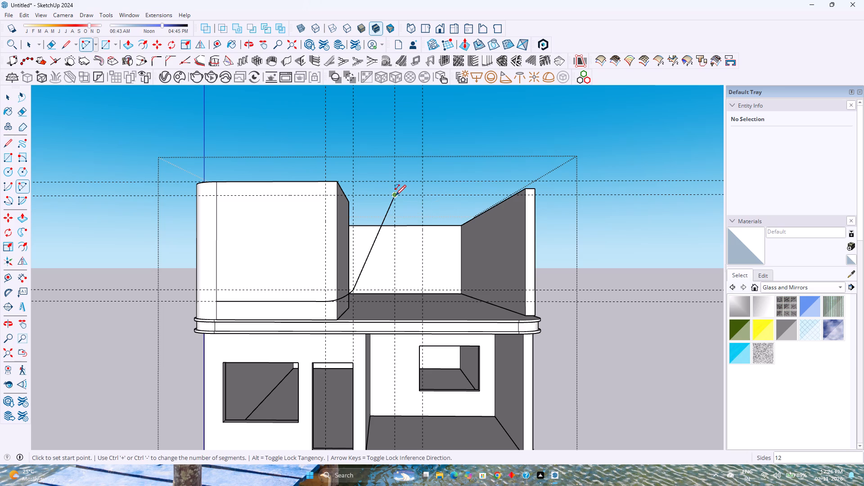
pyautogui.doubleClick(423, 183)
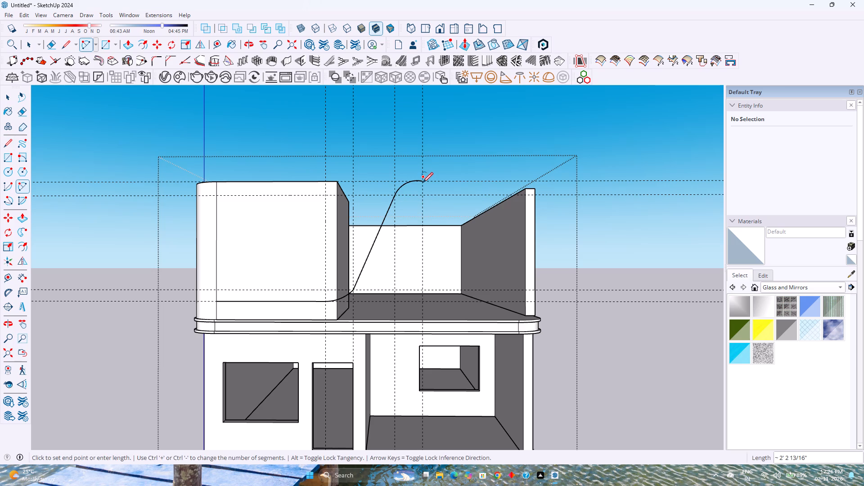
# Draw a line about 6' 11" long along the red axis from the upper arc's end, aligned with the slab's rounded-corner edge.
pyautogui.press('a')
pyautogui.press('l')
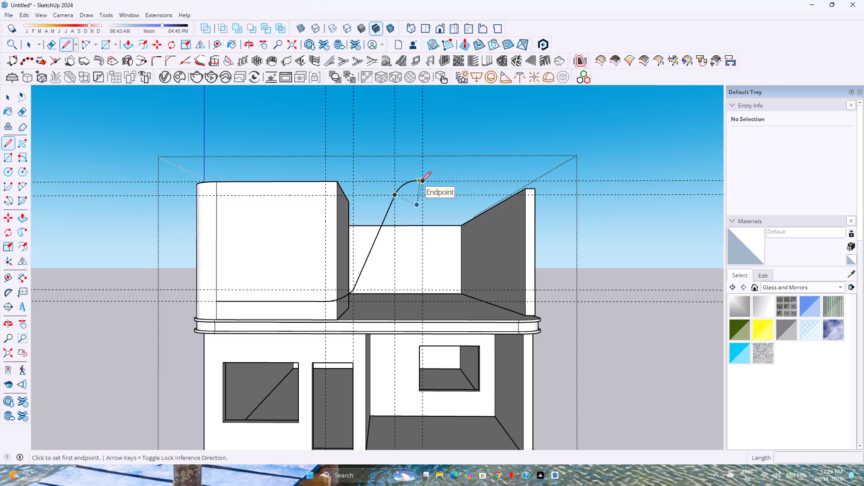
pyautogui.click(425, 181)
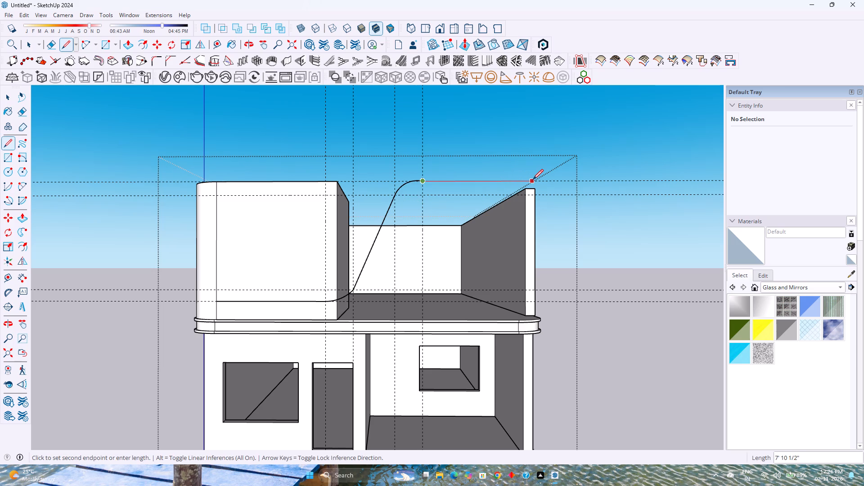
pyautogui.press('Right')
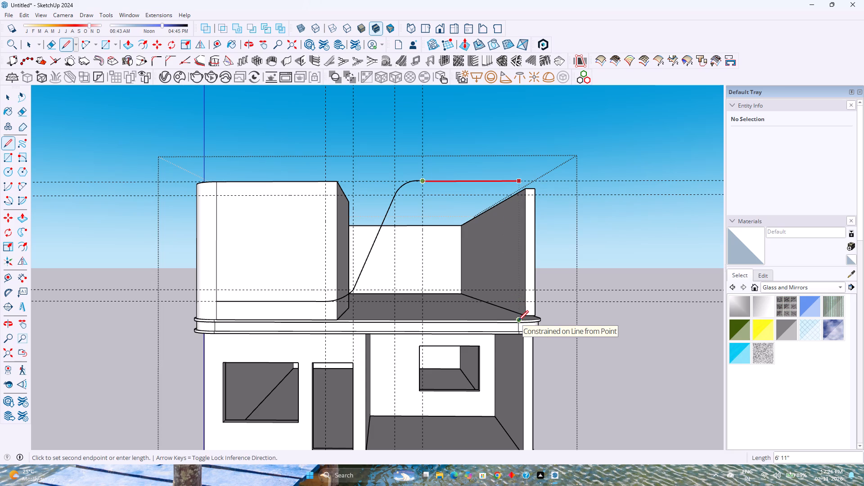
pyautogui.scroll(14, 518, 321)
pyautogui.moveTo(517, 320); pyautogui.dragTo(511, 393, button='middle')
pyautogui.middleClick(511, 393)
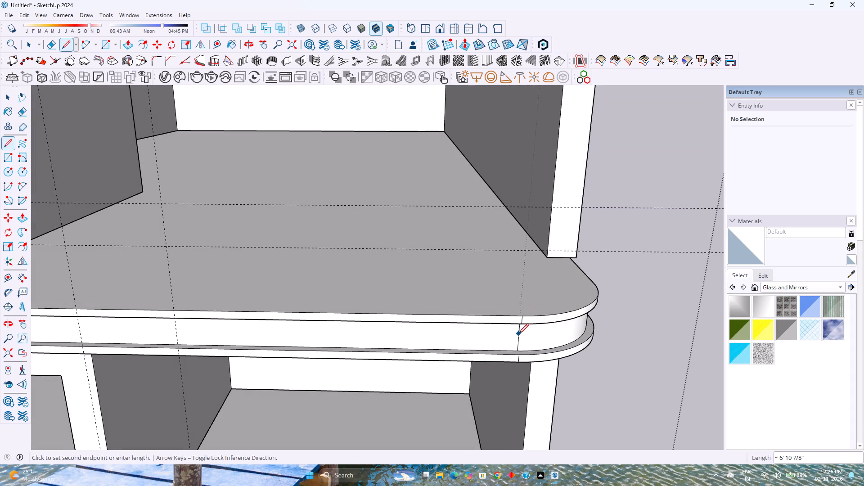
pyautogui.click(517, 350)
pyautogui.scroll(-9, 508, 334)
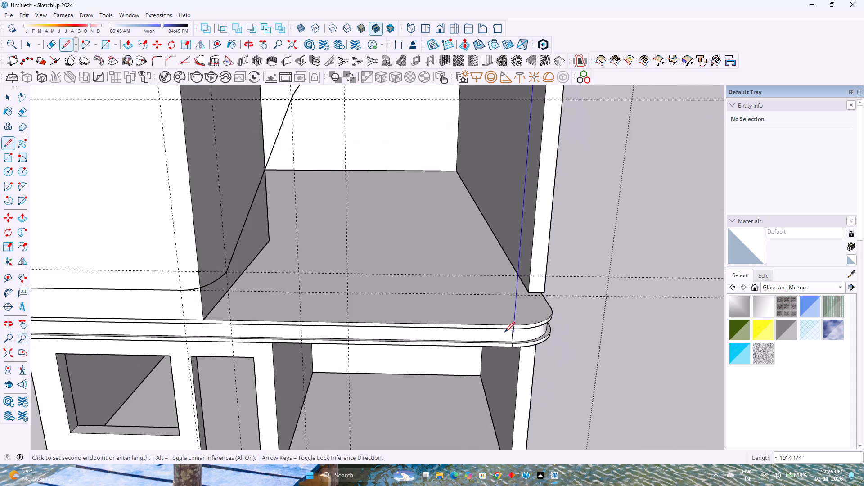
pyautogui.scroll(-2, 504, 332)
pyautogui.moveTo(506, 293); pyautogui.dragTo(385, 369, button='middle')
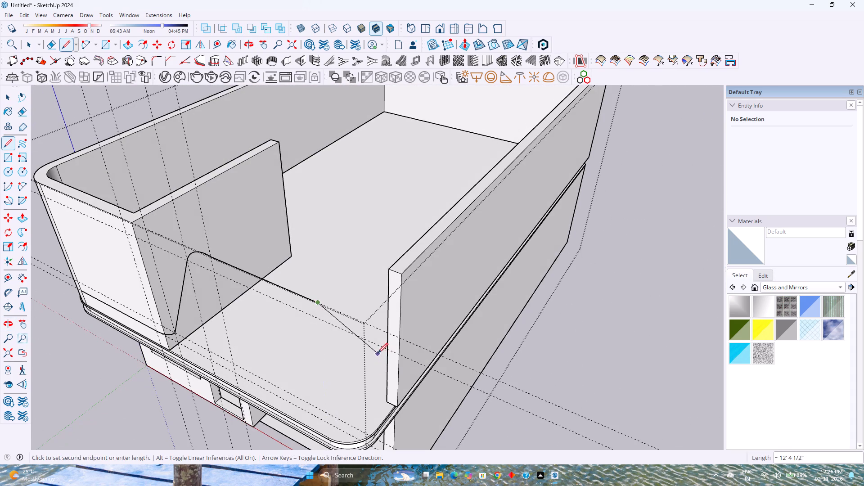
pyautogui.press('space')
# Examine the upper-storey front profile from above and from several angles.
pyautogui.scroll(-3, 375, 346)
pyautogui.moveTo(360, 335); pyautogui.dragTo(457, 305, button='middle')
pyautogui.scroll(-2, 458, 303)
pyautogui.moveTo(284, 299); pyautogui.dragTo(326, 343, button='middle')
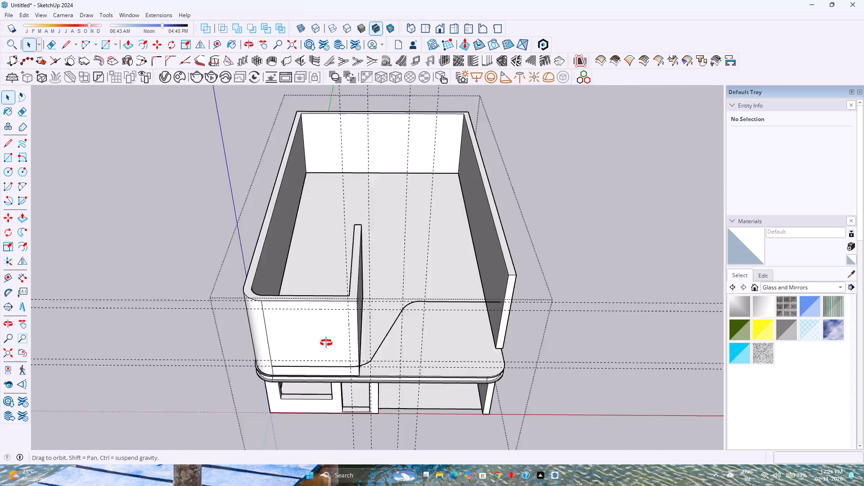
pyautogui.moveTo(326, 343); pyautogui.dragTo(340, 360, button='middle')
pyautogui.scroll(-1, 320, 309)
pyautogui.keyDown('ctrl'); pyautogui.moveTo(277, 344); pyautogui.dragTo(305, 291, button='middle'); pyautogui.keyUp('ctrl')
pyautogui.scroll(4, 318, 340)
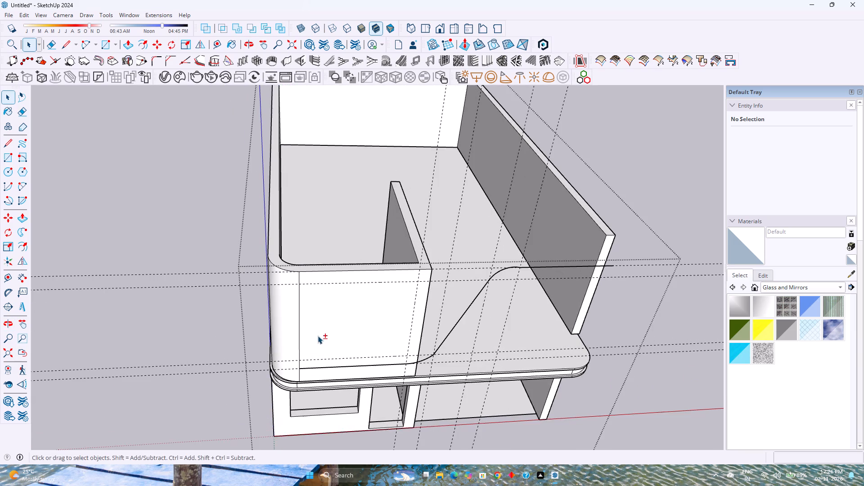
pyautogui.keyDown('shift'); pyautogui.moveTo(317, 336); pyautogui.dragTo(309, 304, button='middle'); pyautogui.keyUp('shift')
pyautogui.scroll(2, 304, 306)
pyautogui.moveTo(304, 307); pyautogui.dragTo(320, 297, button='middle')
pyautogui.scroll(-3, 340, 296)
pyautogui.moveTo(379, 307); pyautogui.dragTo(269, 346, button='middle')
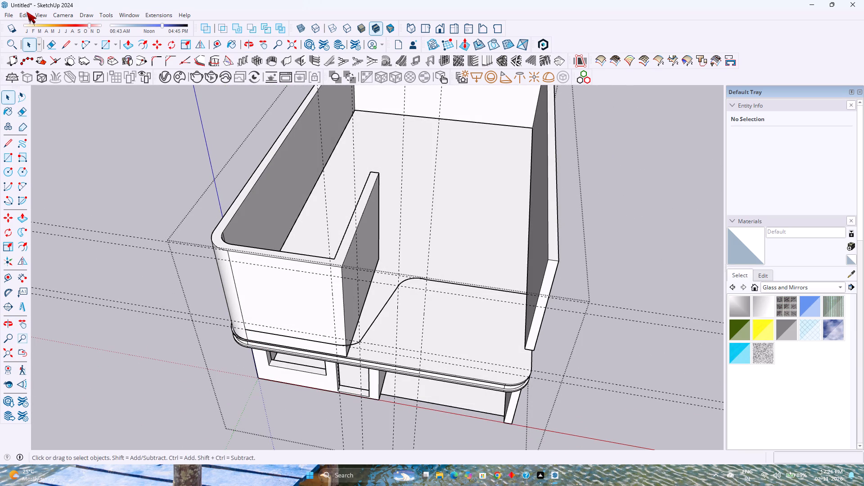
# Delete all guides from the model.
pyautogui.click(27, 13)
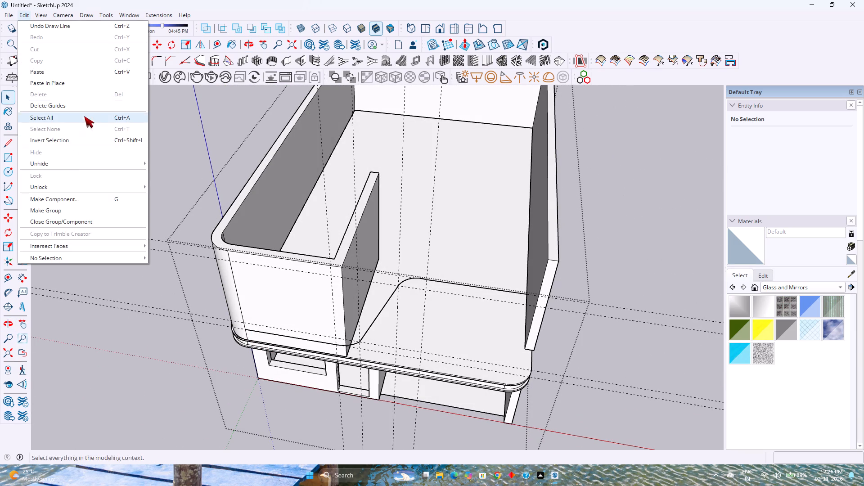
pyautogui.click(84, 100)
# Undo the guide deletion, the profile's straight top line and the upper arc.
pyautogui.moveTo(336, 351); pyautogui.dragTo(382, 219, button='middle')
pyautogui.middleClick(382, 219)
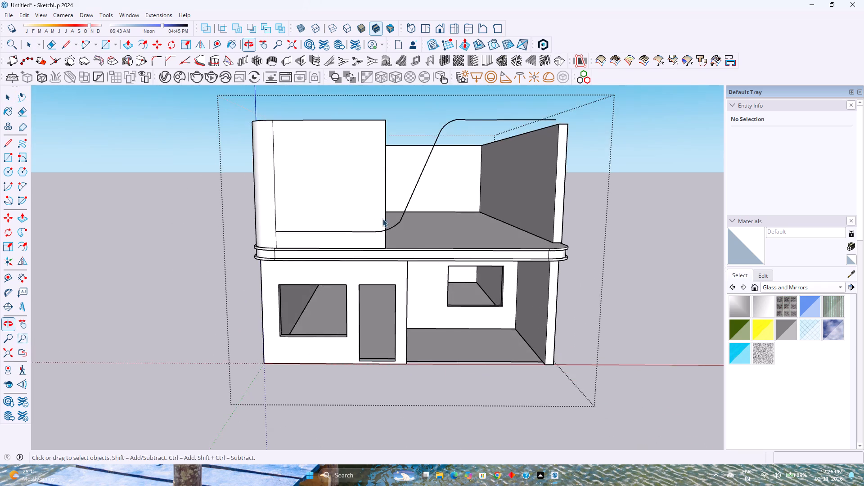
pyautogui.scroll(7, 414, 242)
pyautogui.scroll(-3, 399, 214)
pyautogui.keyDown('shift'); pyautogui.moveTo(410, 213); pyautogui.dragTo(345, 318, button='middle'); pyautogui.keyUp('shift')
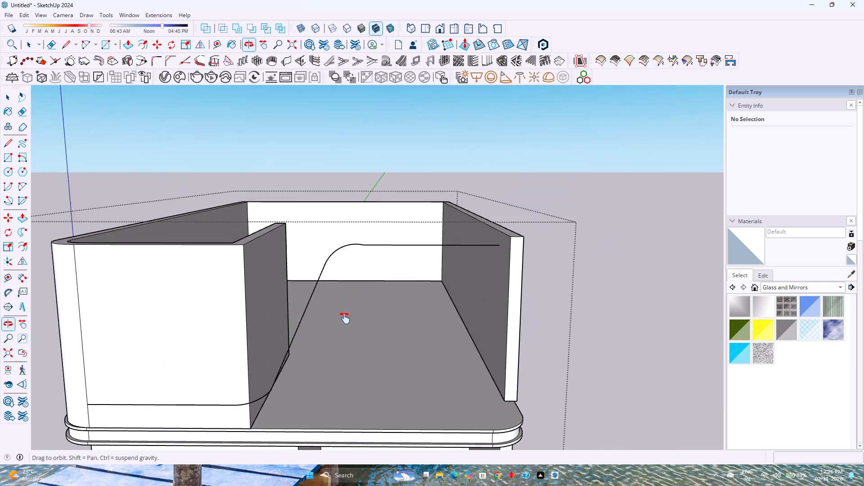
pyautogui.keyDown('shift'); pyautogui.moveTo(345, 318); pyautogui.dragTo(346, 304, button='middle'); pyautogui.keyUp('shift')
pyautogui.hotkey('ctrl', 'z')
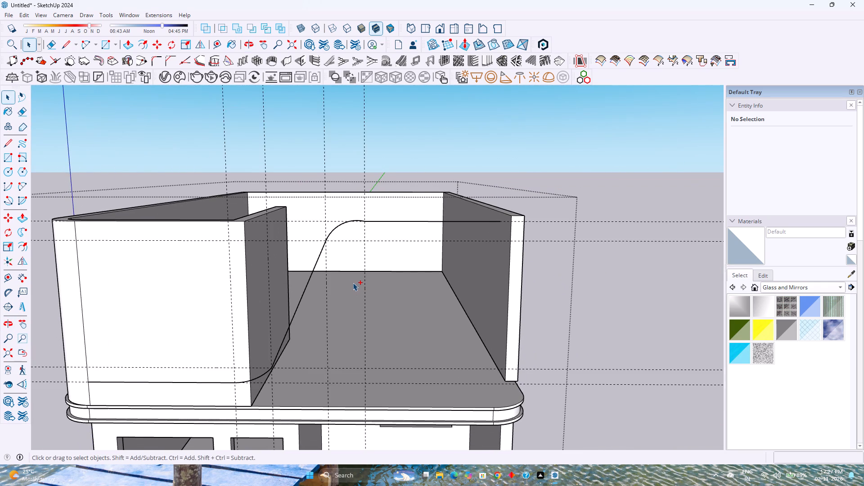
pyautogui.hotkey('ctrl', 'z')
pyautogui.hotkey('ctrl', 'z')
# Draw the upper arc from the slanted line's top end to the upper guide intersection, with a bulge of about 3 3/8".
pyautogui.press('a')
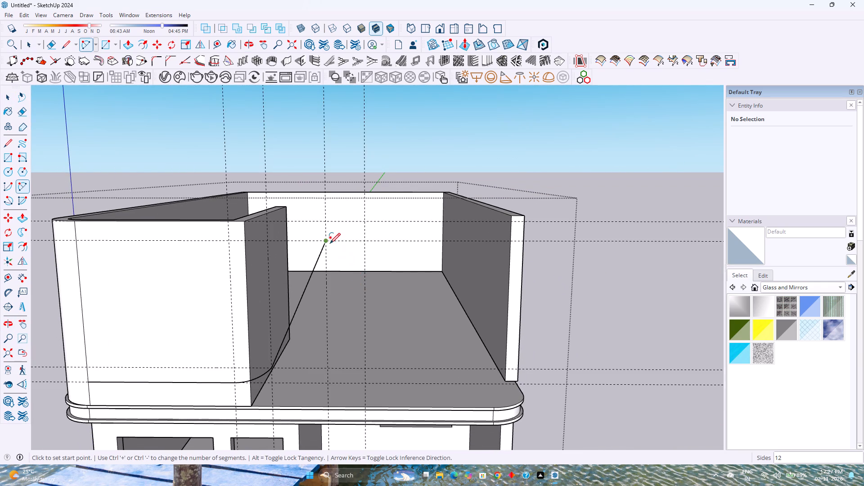
pyautogui.click(326, 243)
pyautogui.click(366, 222)
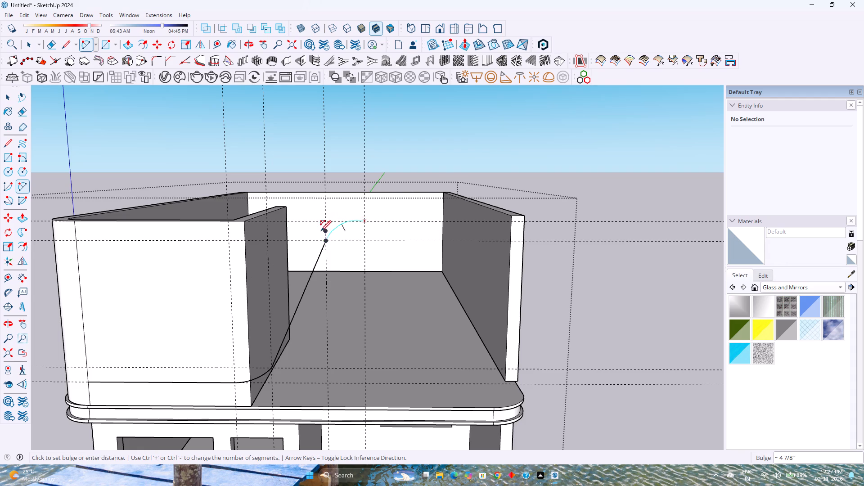
pyautogui.scroll(4, 321, 231)
pyautogui.scroll(-1, 321, 231)
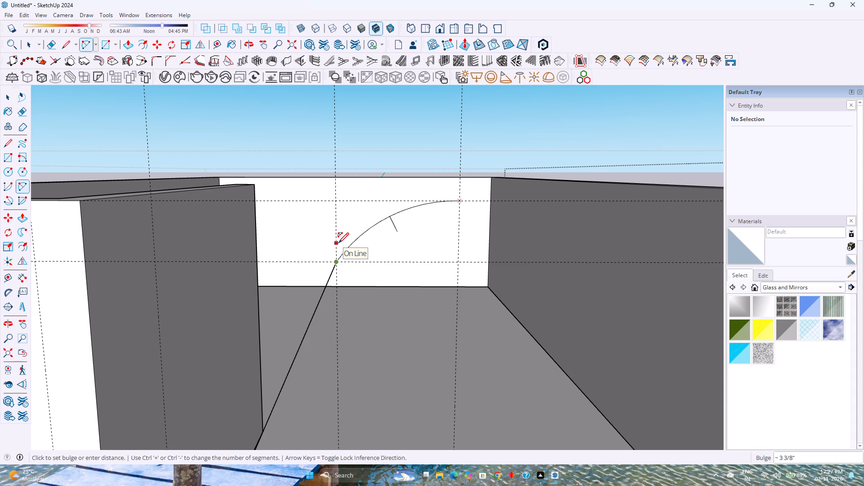
pyautogui.click(338, 243)
# Draw a line about 6' 11" long along the red axis from the upper arc's end, aligned with the slab's rounded-corner edge.
pyautogui.press('l')
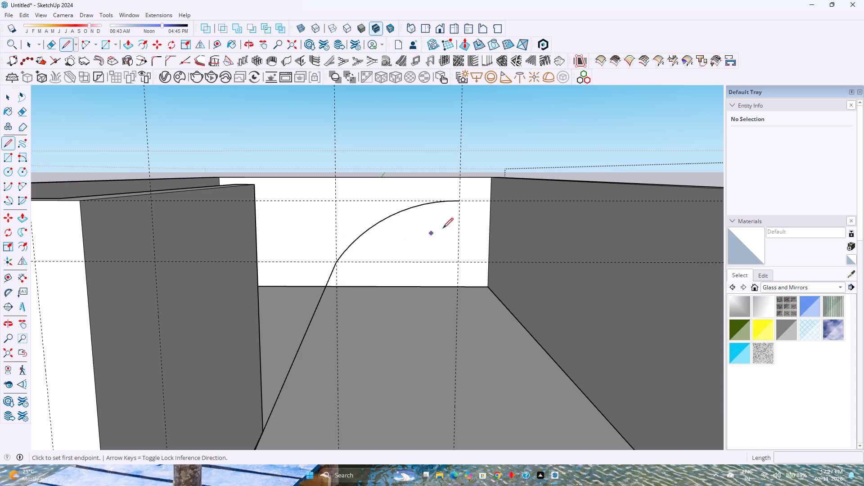
pyautogui.click(460, 202)
pyautogui.scroll(-7, 447, 238)
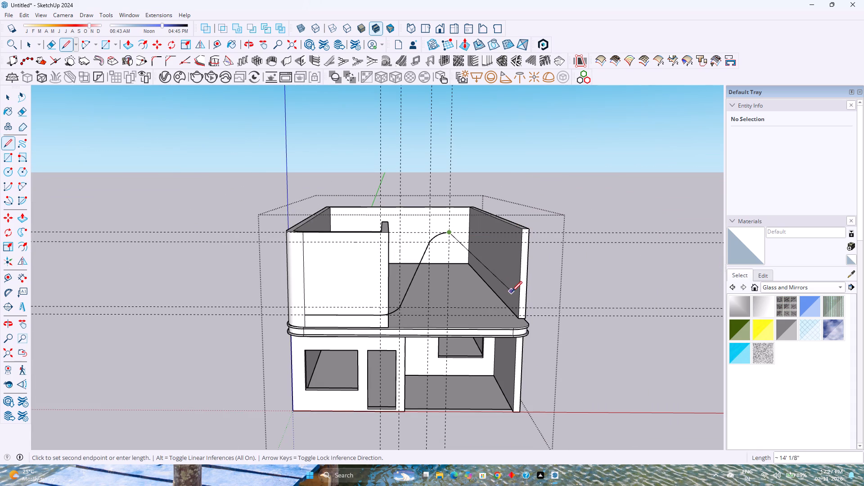
pyautogui.press('Right')
pyautogui.scroll(14, 511, 338)
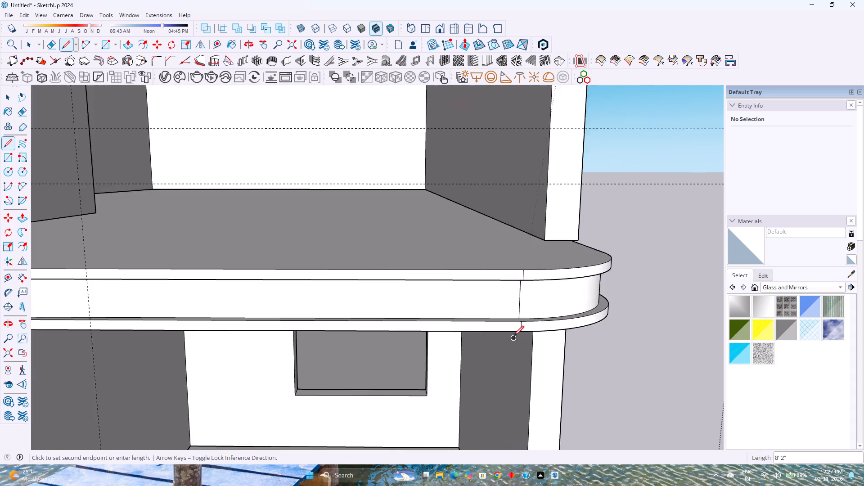
pyautogui.scroll(8, 513, 336)
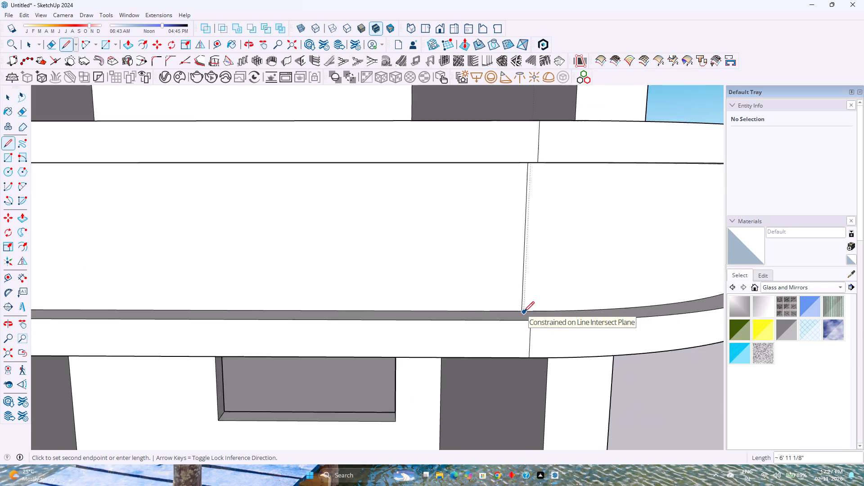
pyautogui.scroll(6, 524, 312)
pyautogui.moveTo(524, 312); pyautogui.dragTo(490, 378, button='middle')
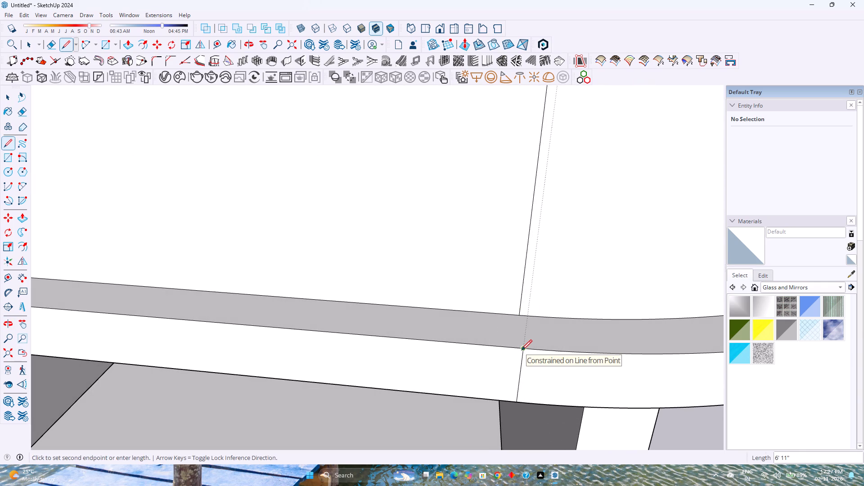
pyautogui.click(522, 350)
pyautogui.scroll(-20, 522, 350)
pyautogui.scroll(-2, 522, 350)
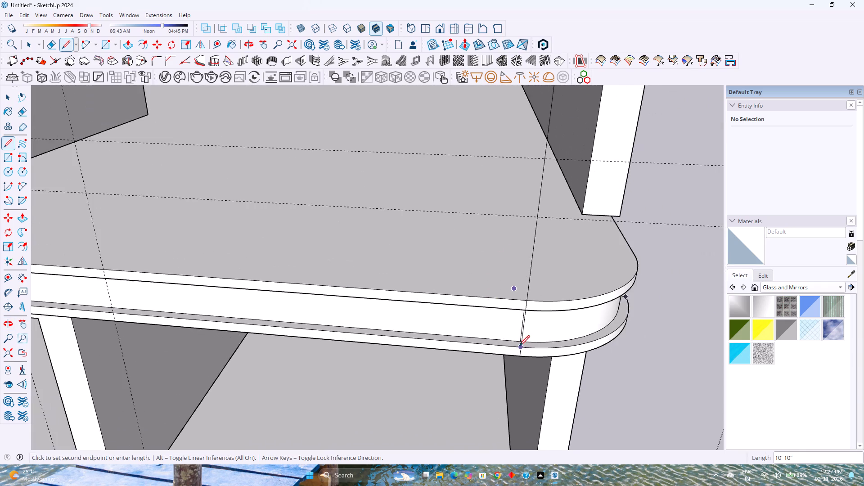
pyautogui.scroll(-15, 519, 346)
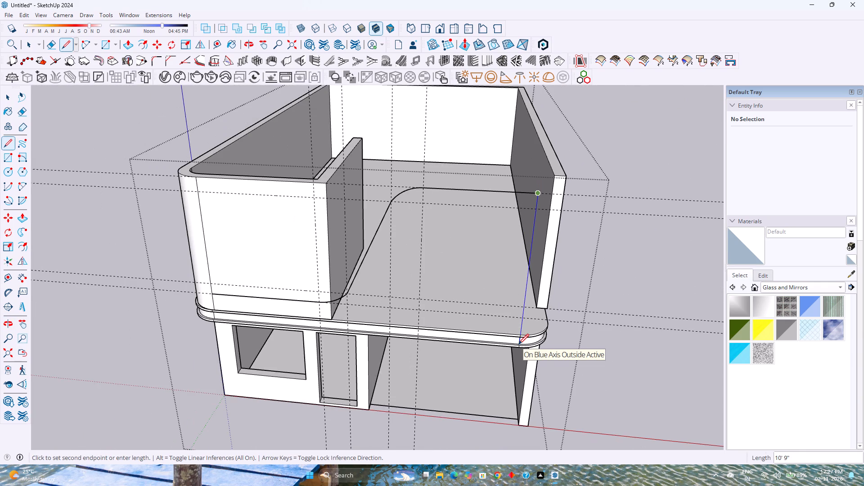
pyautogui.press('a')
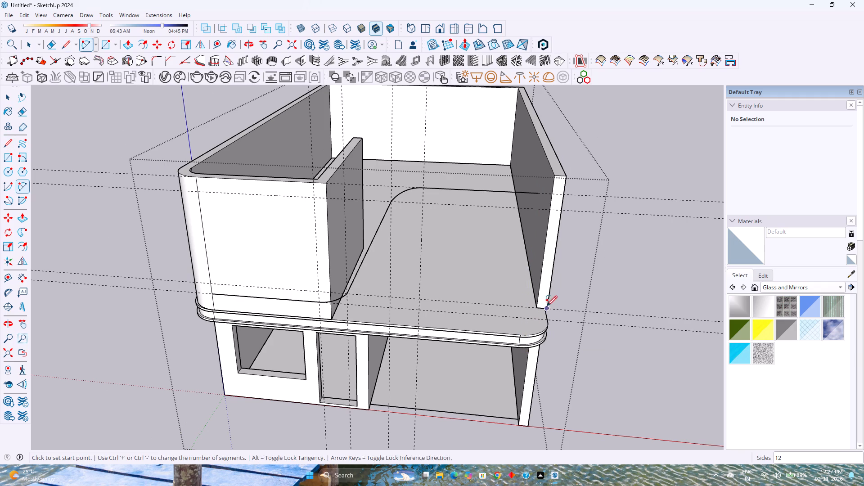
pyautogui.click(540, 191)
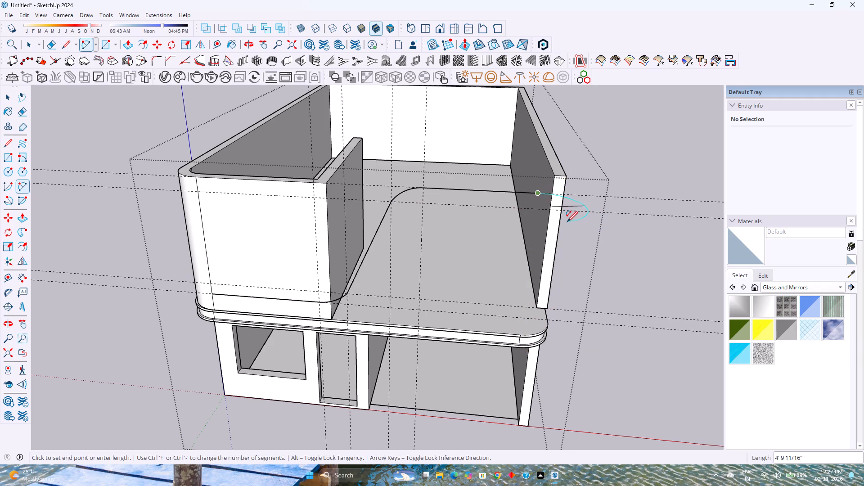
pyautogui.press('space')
# Examine the upper-storey front profile and walls from several angles.
pyautogui.moveTo(543, 244); pyautogui.dragTo(409, 324, button='middle')
pyautogui.middleClick(409, 324)
pyautogui.moveTo(407, 323); pyautogui.dragTo(490, 234, button='middle')
pyautogui.middleClick(495, 233)
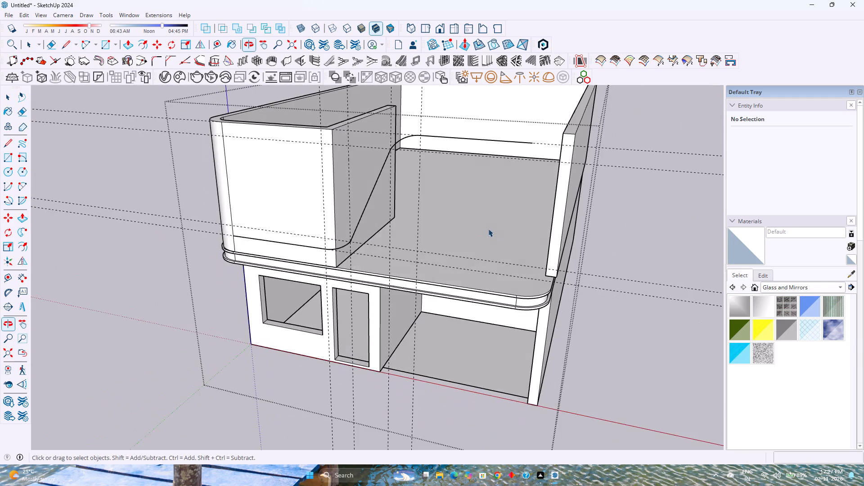
pyautogui.scroll(-2, 484, 227)
pyautogui.keyDown('shift'); pyautogui.moveTo(422, 235); pyautogui.dragTo(371, 283, button='middle'); pyautogui.keyUp('shift')
pyautogui.moveTo(252, 309); pyautogui.dragTo(397, 253, button='middle')
pyautogui.keyDown('shift'); pyautogui.moveTo(478, 195); pyautogui.dragTo(394, 259, button='middle'); pyautogui.keyUp('shift')
pyautogui.keyDown('shift'); pyautogui.middleClick(394, 259); pyautogui.keyUp('shift')
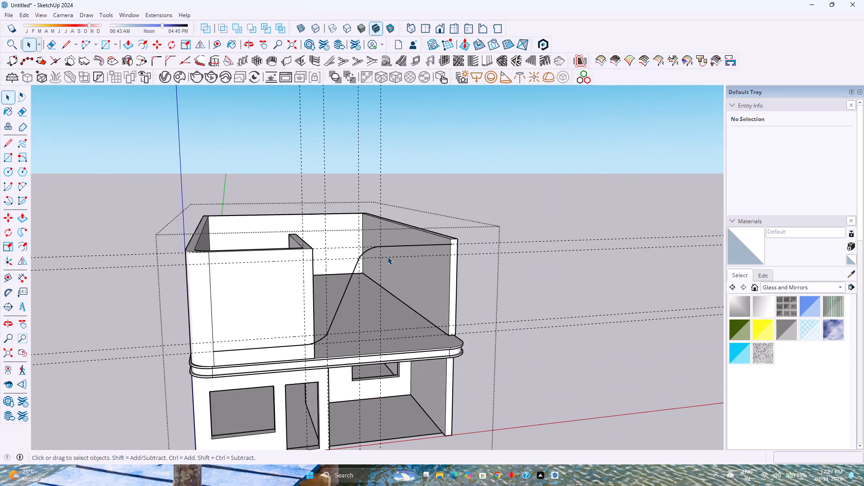
pyautogui.scroll(-1, 387, 256)
pyautogui.moveTo(348, 295); pyautogui.dragTo(279, 289, button='middle')
pyautogui.scroll(3, 264, 285)
pyautogui.moveTo(263, 285); pyautogui.dragTo(134, 374, button='middle')
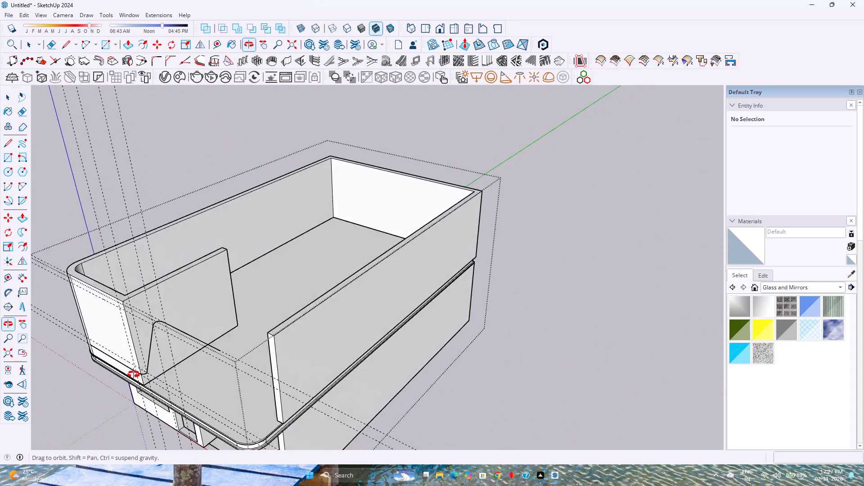
pyautogui.moveTo(134, 374); pyautogui.dragTo(377, 330, button='middle')
pyautogui.keyDown('shift'); pyautogui.moveTo(364, 327); pyautogui.dragTo(334, 291, button='middle'); pyautogui.keyUp('shift')
pyautogui.keyDown('shift'); pyautogui.scroll(1, 334, 291); pyautogui.keyUp('shift')
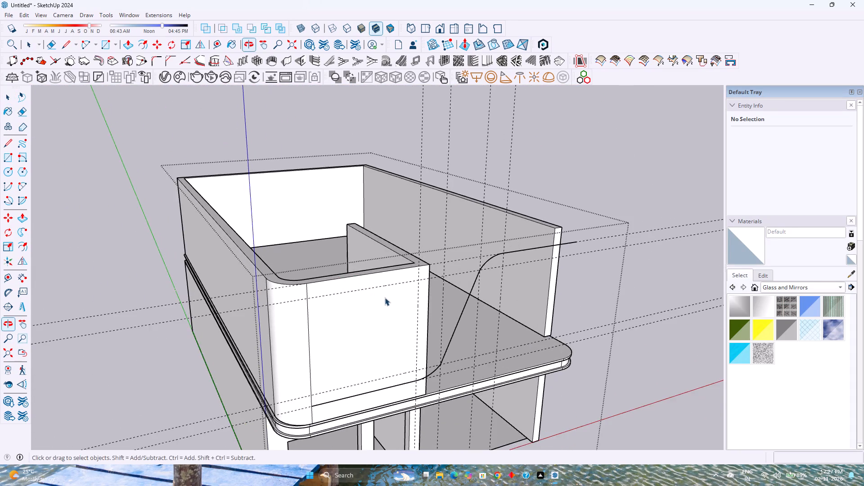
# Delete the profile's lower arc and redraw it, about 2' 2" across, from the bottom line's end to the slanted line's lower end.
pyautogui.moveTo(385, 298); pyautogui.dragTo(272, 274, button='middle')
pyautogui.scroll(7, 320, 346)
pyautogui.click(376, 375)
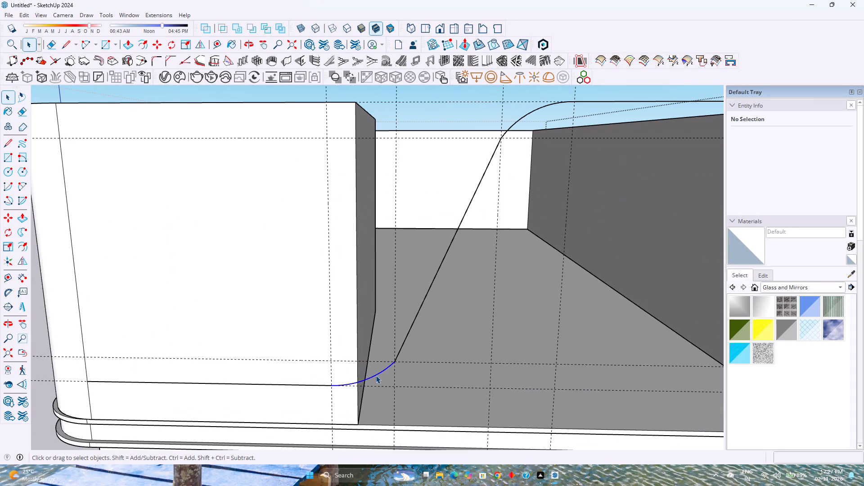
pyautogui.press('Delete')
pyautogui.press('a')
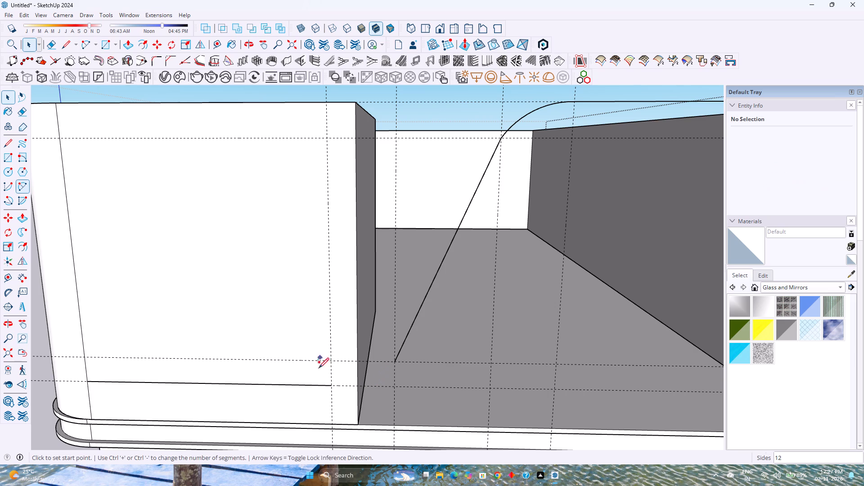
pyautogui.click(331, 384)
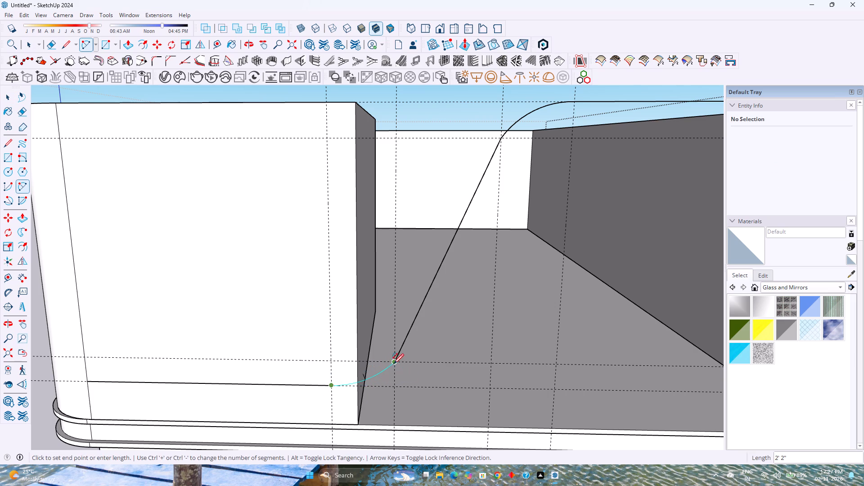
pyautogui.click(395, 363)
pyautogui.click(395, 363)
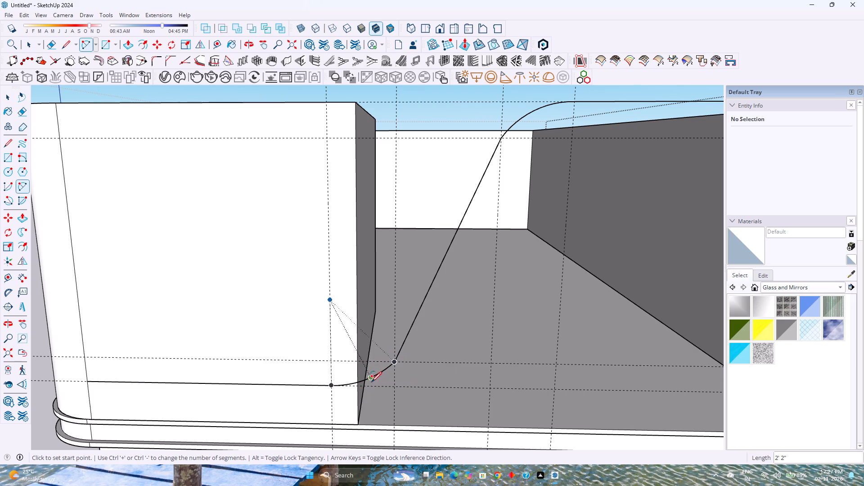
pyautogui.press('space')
# Replace the horizontal guide at the slanted line's lower end with a guide 1' above the profile's bottom line.
pyautogui.scroll(-5, 367, 380)
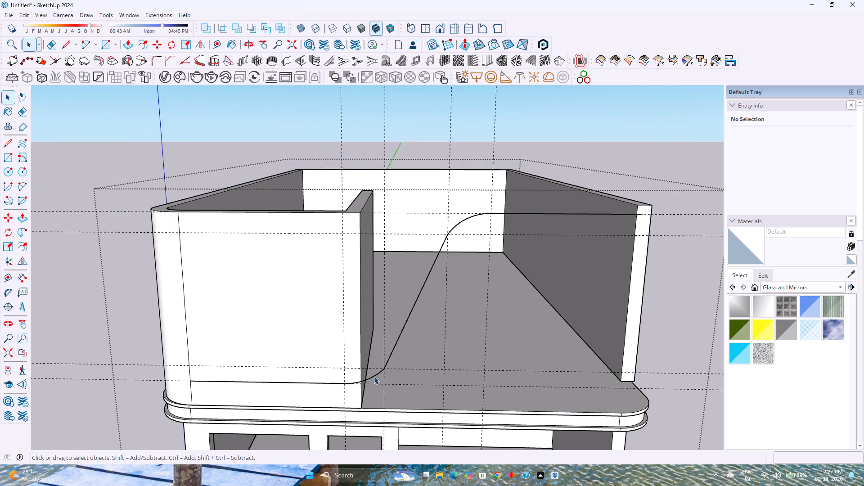
pyautogui.scroll(-2, 374, 376)
pyautogui.moveTo(389, 378); pyautogui.dragTo(374, 324, button='middle')
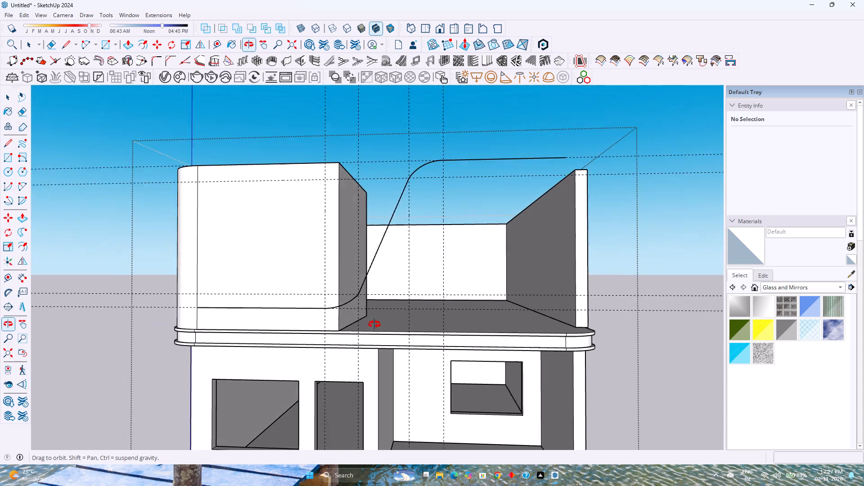
pyautogui.moveTo(374, 324); pyautogui.dragTo(376, 324, button='middle')
pyautogui.middleClick(376, 324)
pyautogui.scroll(3, 377, 304)
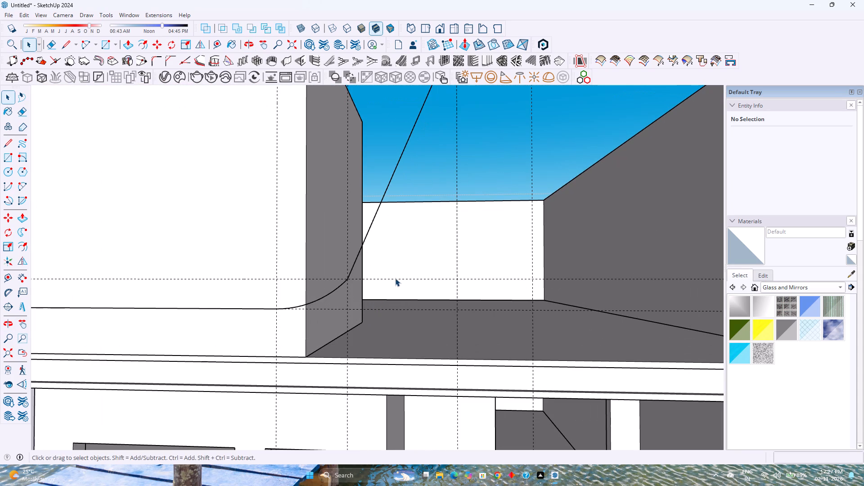
pyautogui.click(395, 278)
pyautogui.press('Delete')
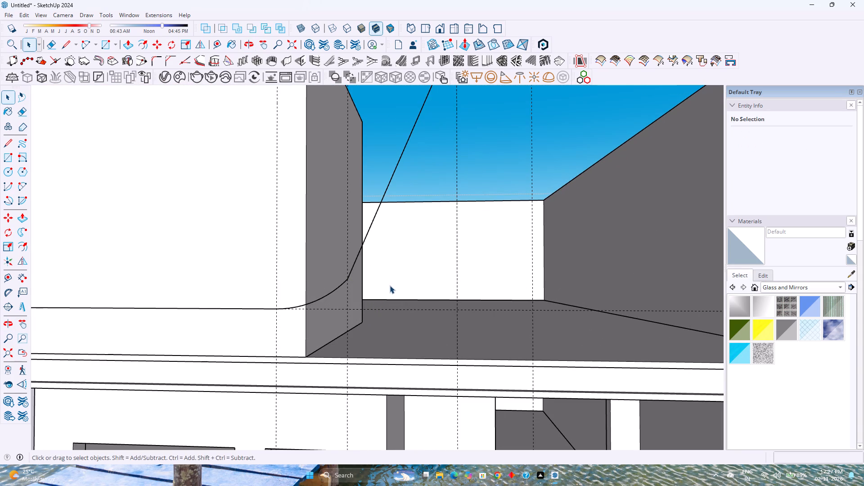
pyautogui.click(219, 40)
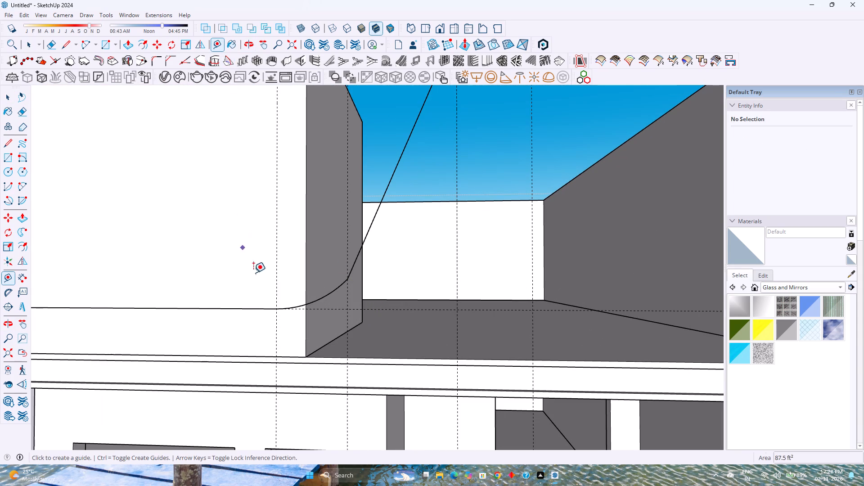
pyautogui.click(248, 309)
pyautogui.write("1'")
pyautogui.press('Return')
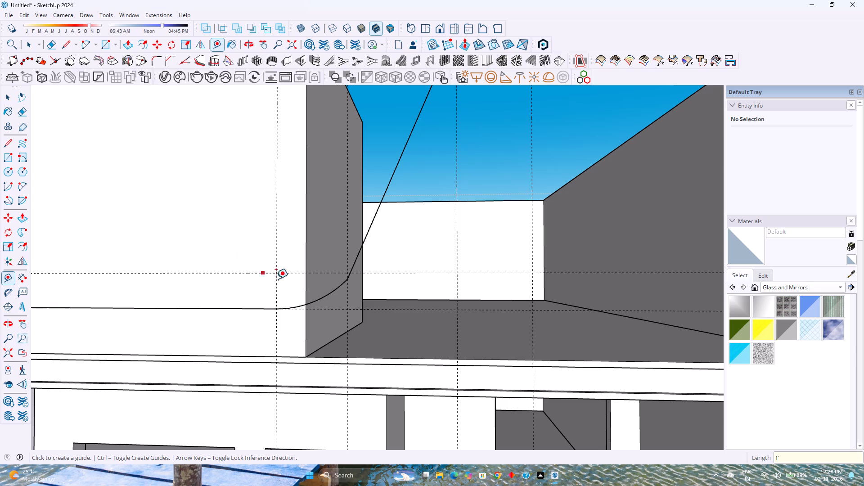
pyautogui.press('space')
# Replace the lower arc with one about 2' 3" across, from the bottom line's end to the new guide's intersection with the vertical guide.
pyautogui.click(325, 297)
pyautogui.press('Delete')
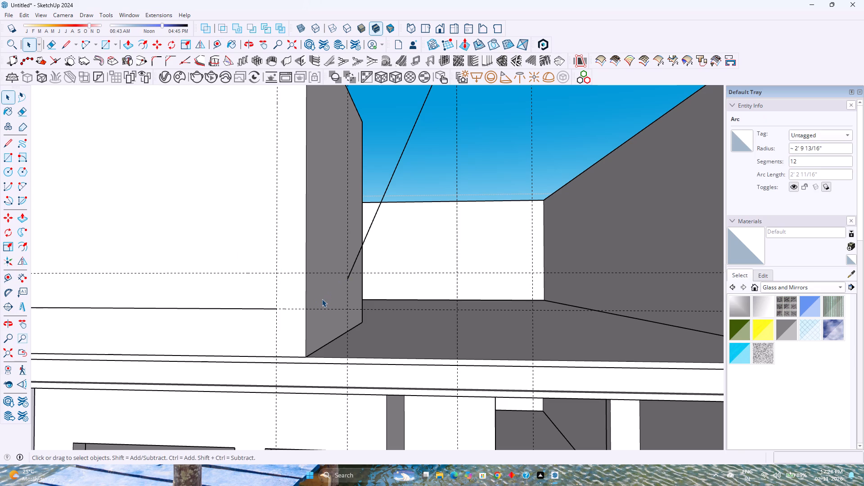
pyautogui.press('a')
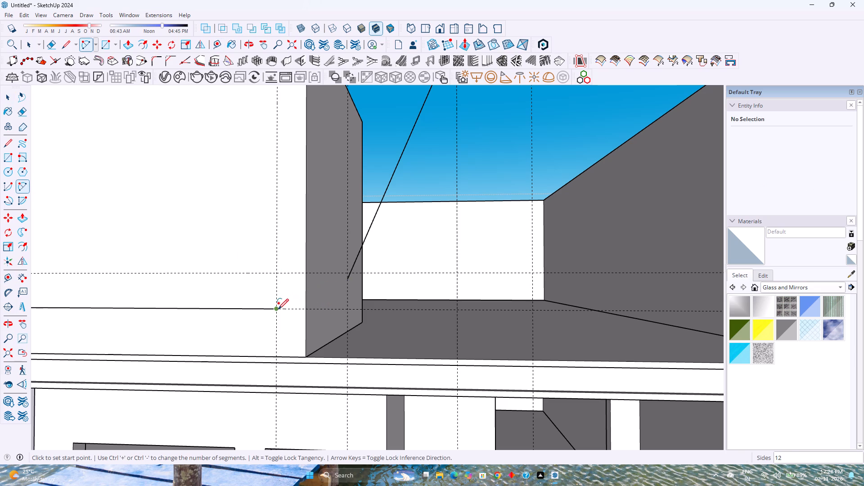
pyautogui.click(278, 309)
pyautogui.scroll(7, 344, 274)
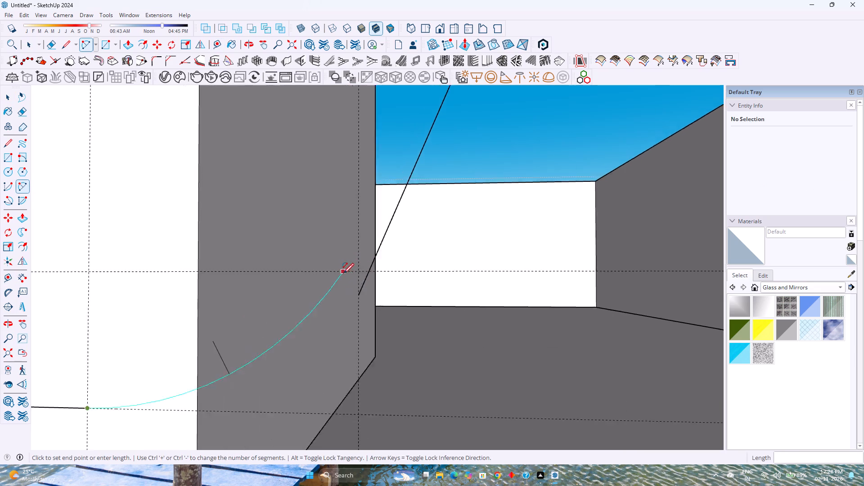
pyautogui.scroll(2, 343, 274)
pyautogui.moveTo(343, 274); pyautogui.dragTo(330, 295, button='middle')
pyautogui.scroll(-4, 330, 294)
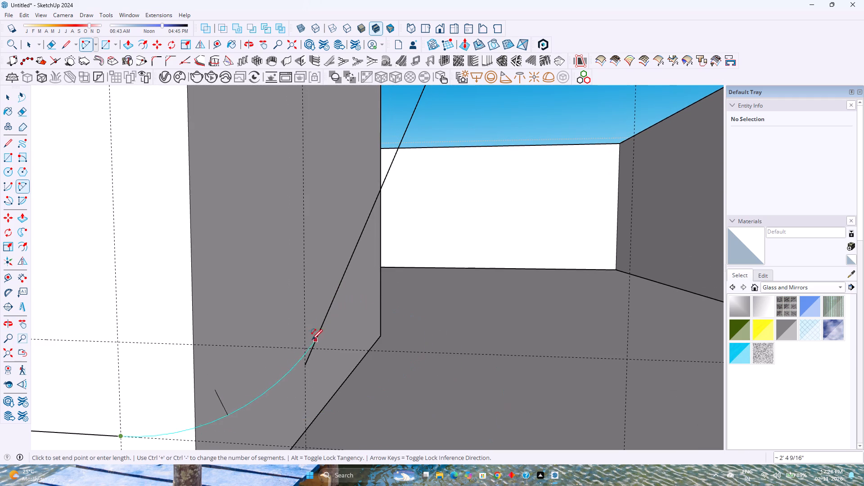
pyautogui.click(306, 349)
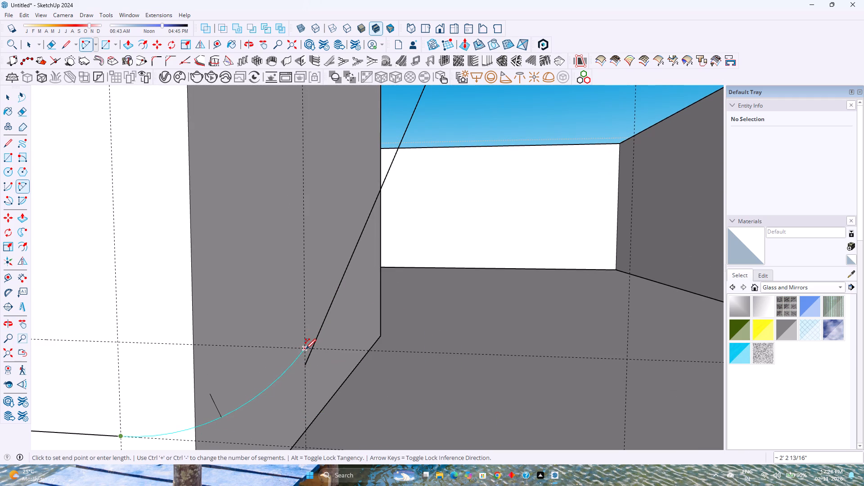
pyautogui.click(306, 349)
# Draw a slanted line about 7' 4" long from the new lower arc's end to the upper arc's lower endpoint.
pyautogui.press('l')
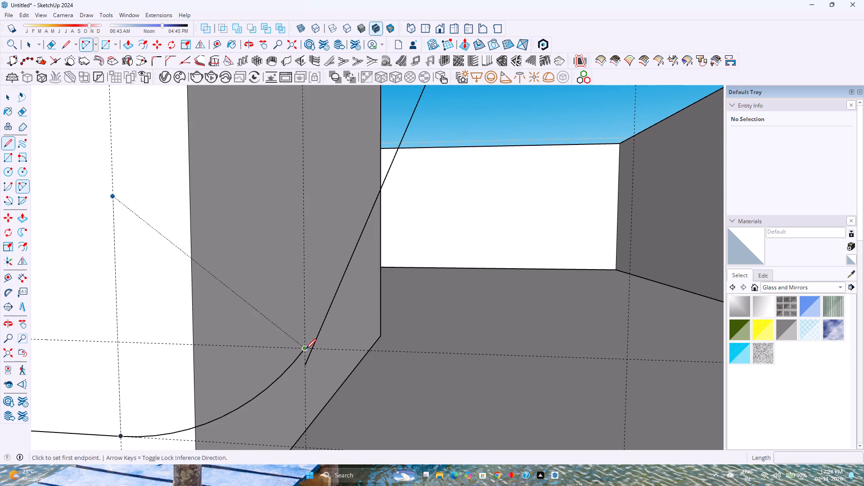
pyautogui.click(306, 349)
pyautogui.scroll(-8, 320, 298)
pyautogui.keyDown('shift'); pyautogui.moveTo(336, 249); pyautogui.dragTo(309, 366, button='middle'); pyautogui.keyUp('shift')
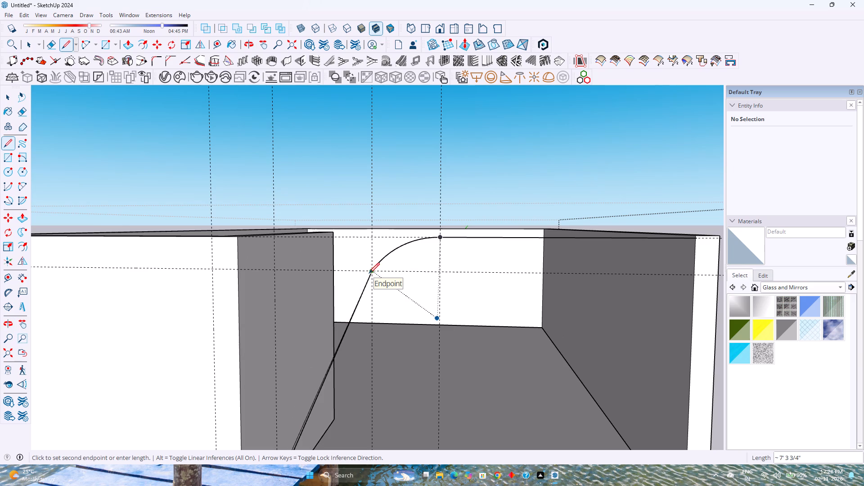
pyautogui.click(370, 272)
pyautogui.press('space')
pyautogui.scroll(-3, 326, 316)
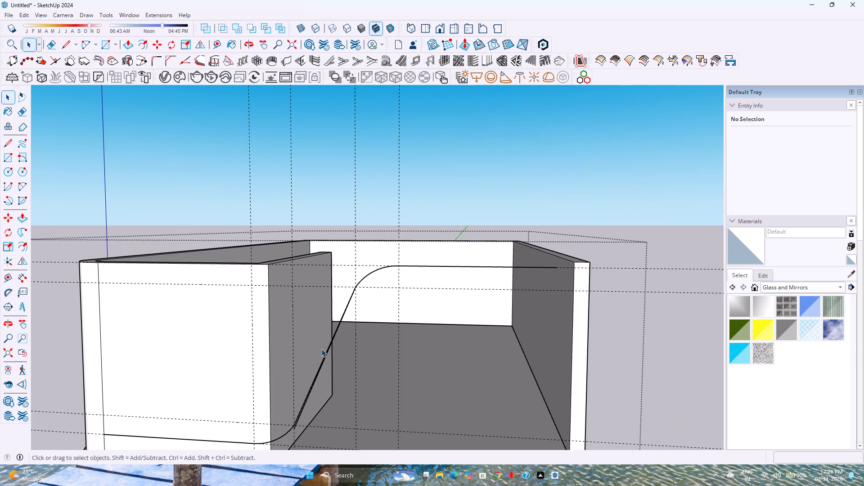
pyautogui.keyDown('shift'); pyautogui.moveTo(300, 382); pyautogui.dragTo(308, 315, button='middle'); pyautogui.keyUp('shift')
pyautogui.keyDown('shift'); pyautogui.middleClick(308, 314); pyautogui.keyUp('shift')
pyautogui.scroll(7, 311, 364)
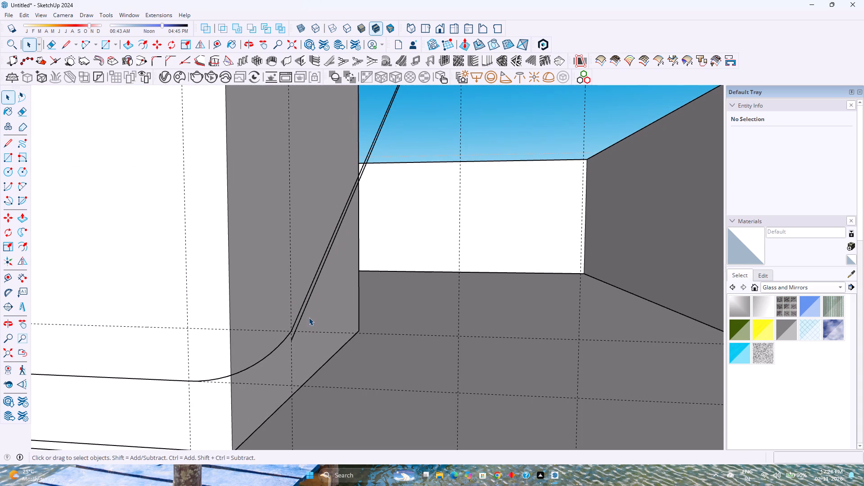
# Delete the old slanted line running beside the newly drawn one in the front profile.
pyautogui.click(306, 310)
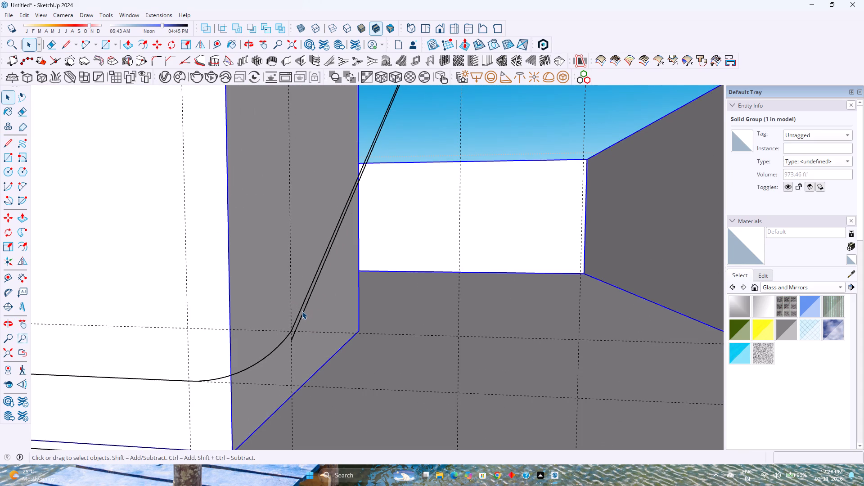
pyautogui.click(302, 312)
pyautogui.press('Delete')
# Delete all the guides in the model.
pyautogui.scroll(-4, 307, 338)
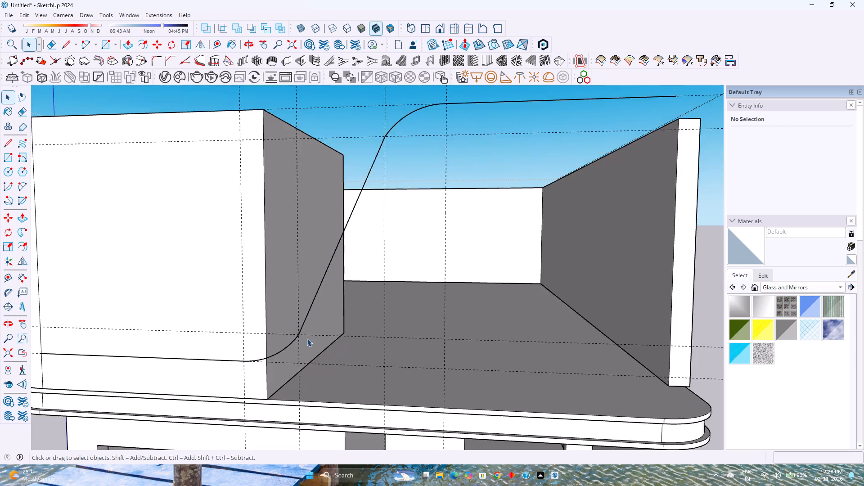
pyautogui.scroll(-6, 307, 338)
pyautogui.keyDown('shift'); pyautogui.moveTo(333, 315); pyautogui.dragTo(330, 347, button='middle'); pyautogui.keyUp('shift')
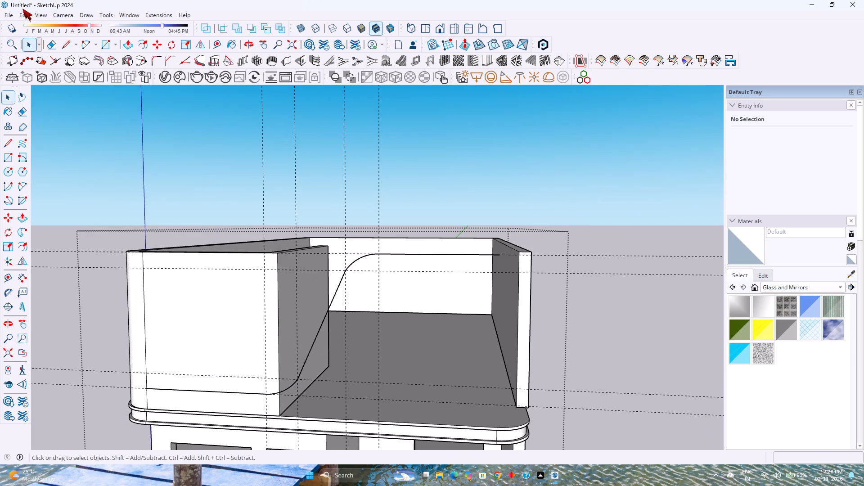
pyautogui.click(24, 13)
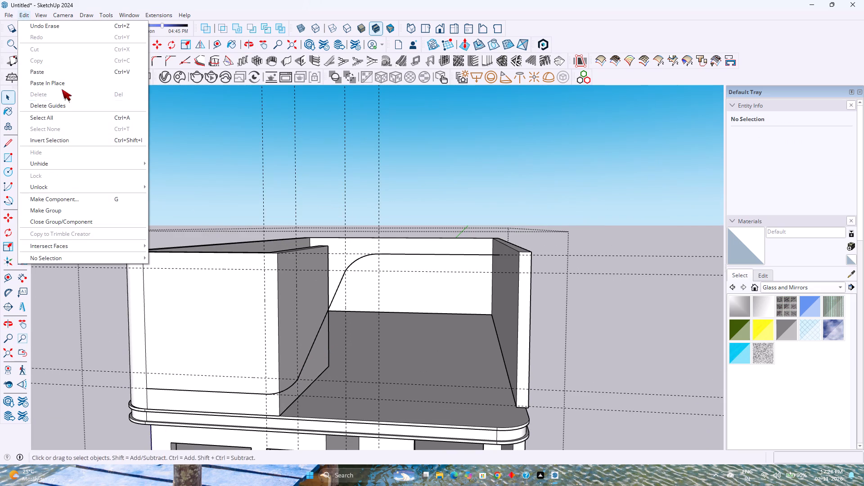
pyautogui.click(66, 102)
# Place a guide parallel to the short partition wall's top edge, through the outer end of the profile's bottom line.
pyautogui.moveTo(283, 261); pyautogui.dragTo(261, 310, button='middle')
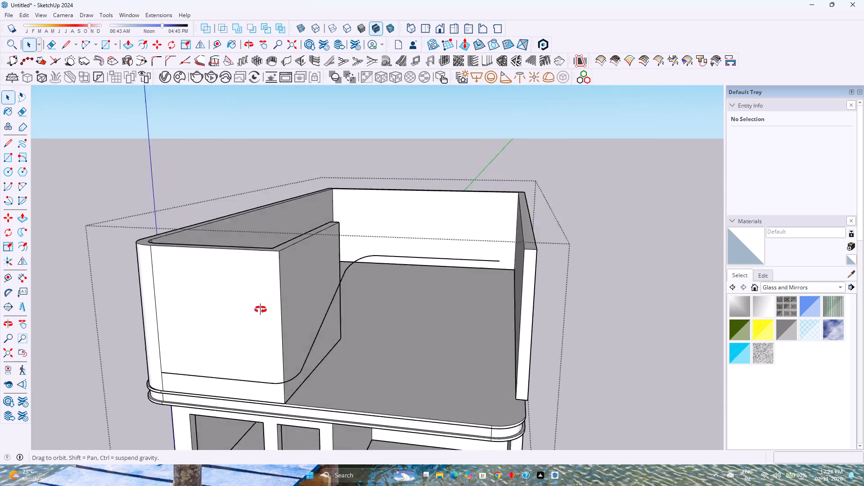
pyautogui.moveTo(261, 310); pyautogui.dragTo(238, 365, button='middle')
pyautogui.moveTo(231, 335); pyautogui.dragTo(302, 376, button='middle')
pyautogui.keyDown('shift'); pyautogui.moveTo(300, 371); pyautogui.dragTo(295, 320, button='middle'); pyautogui.keyUp('shift')
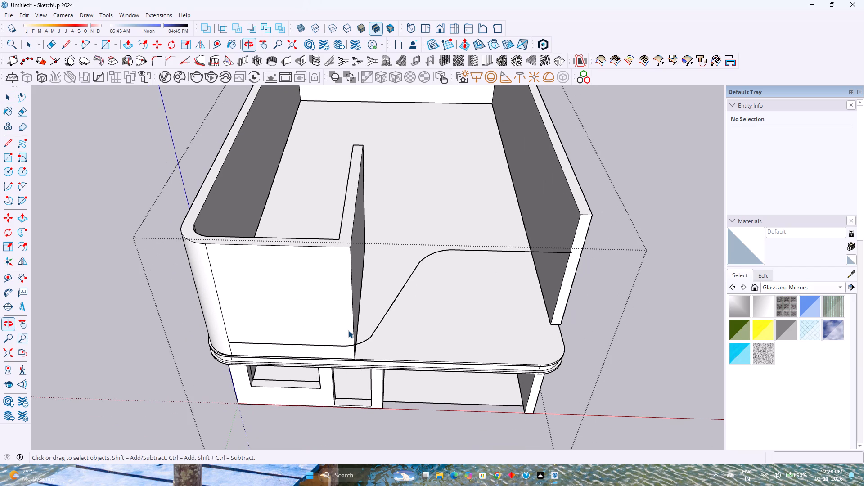
pyautogui.click(217, 41)
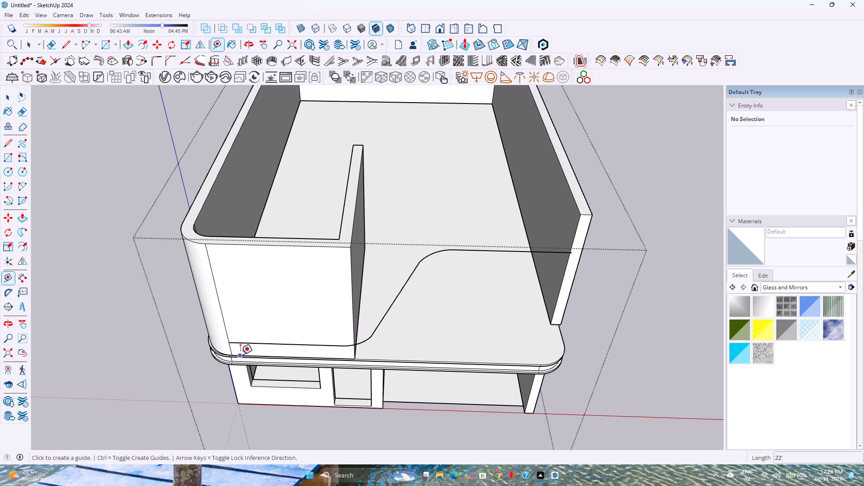
pyautogui.moveTo(233, 342); pyautogui.dragTo(256, 433, button='middle')
pyautogui.middleClick(256, 433)
pyautogui.moveTo(326, 333); pyautogui.dragTo(310, 322, button='middle')
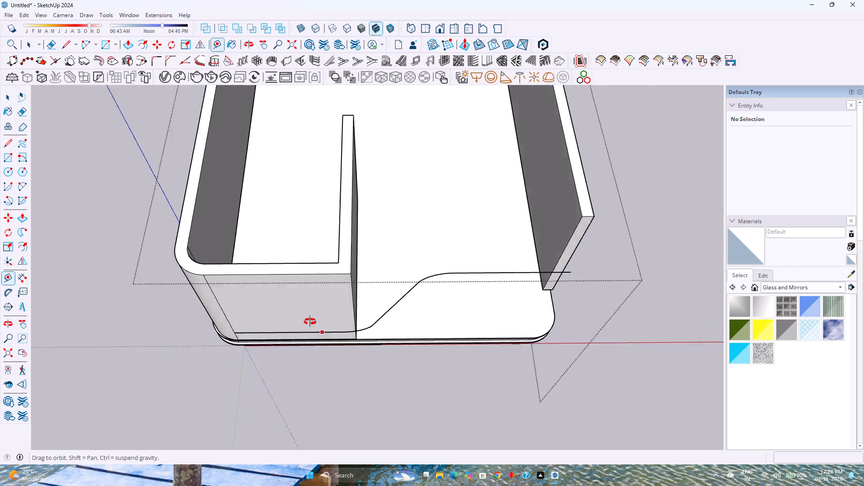
pyautogui.moveTo(310, 322); pyautogui.dragTo(216, 255, button='middle')
pyautogui.moveTo(216, 255); pyautogui.dragTo(202, 242, button='middle')
pyautogui.click(338, 169)
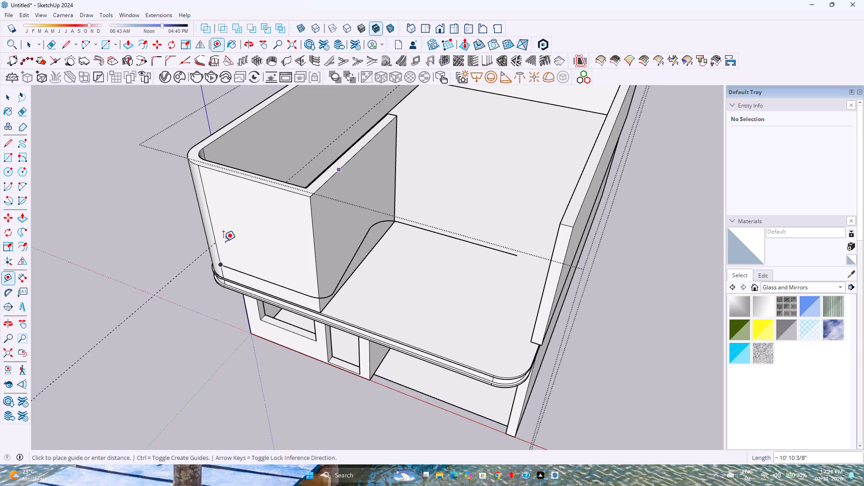
pyautogui.click(221, 264)
# Place a parallel guide 2' along the red axis from that guide, outward past the rounded-corner side wall.
pyautogui.moveTo(197, 279); pyautogui.dragTo(292, 362, button='middle')
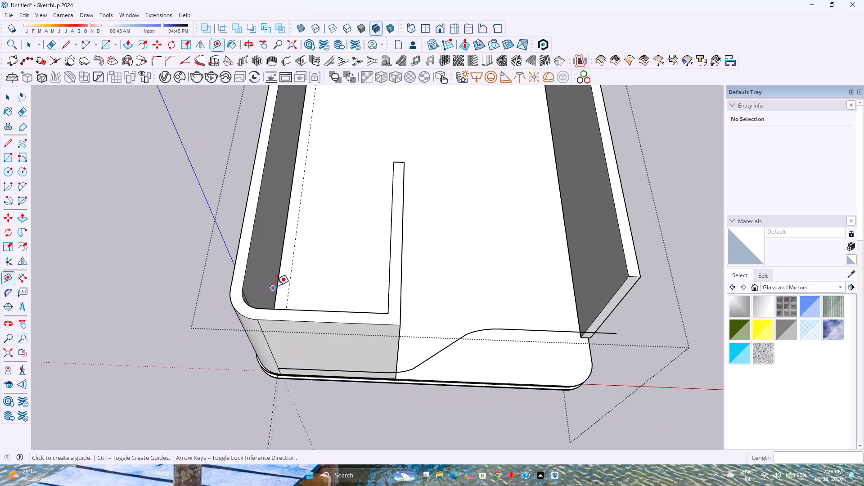
pyautogui.click(288, 279)
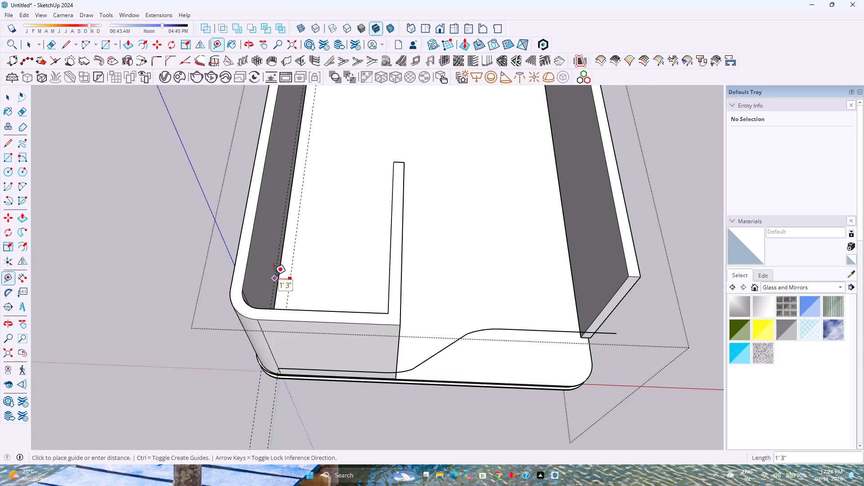
pyautogui.press('Right')
pyautogui.press('2')
pyautogui.press("'")
pyautogui.press('Return')
# Place a guide 2' behind the profile's bottom line, along the green axis towards the building's interior.
pyautogui.moveTo(247, 328); pyautogui.dragTo(336, 249, button='middle')
pyautogui.moveTo(346, 243); pyautogui.dragTo(351, 240, button='middle')
pyautogui.middleClick(356, 237)
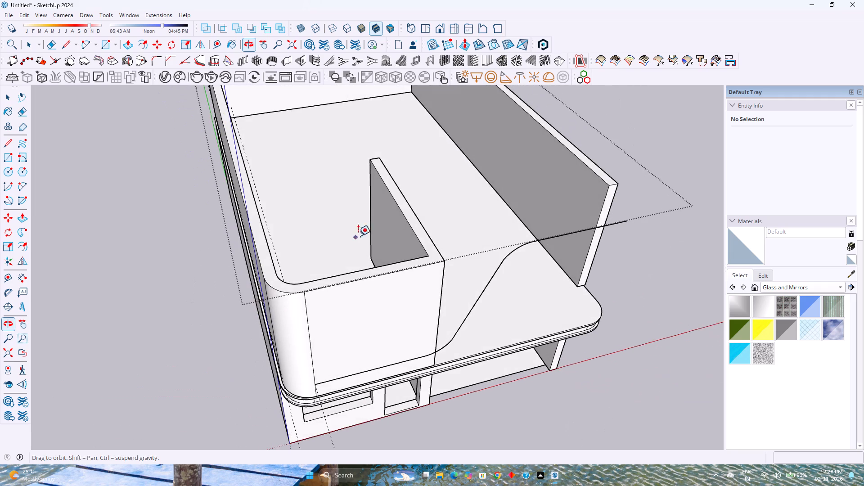
pyautogui.middleClick(358, 236)
pyautogui.moveTo(364, 327); pyautogui.dragTo(153, 418, button='middle')
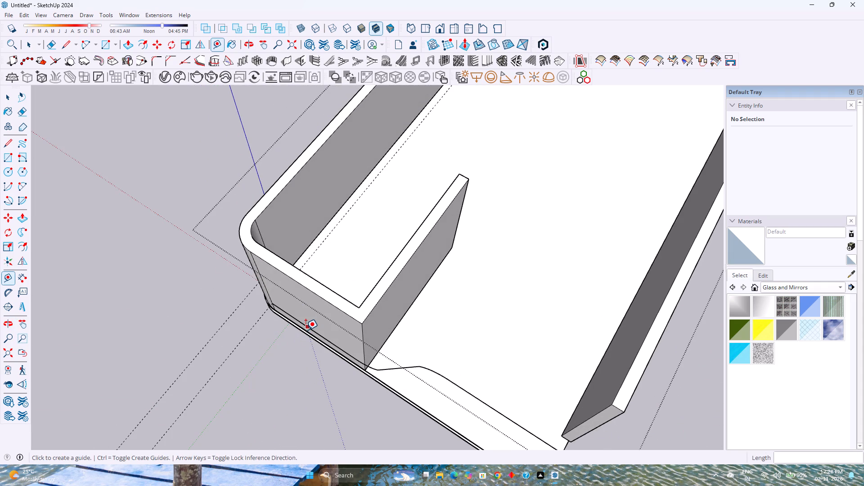
pyautogui.scroll(7, 306, 334)
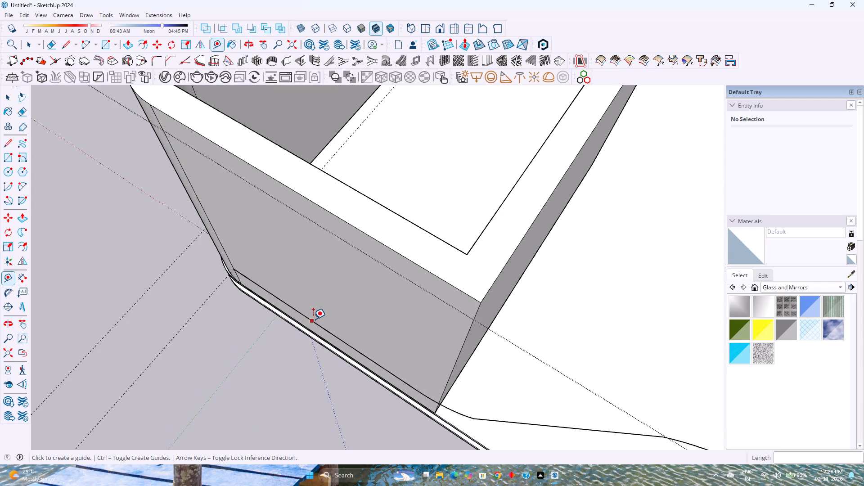
pyautogui.click(313, 321)
pyautogui.moveTo(351, 282); pyautogui.dragTo(238, 355, button='middle')
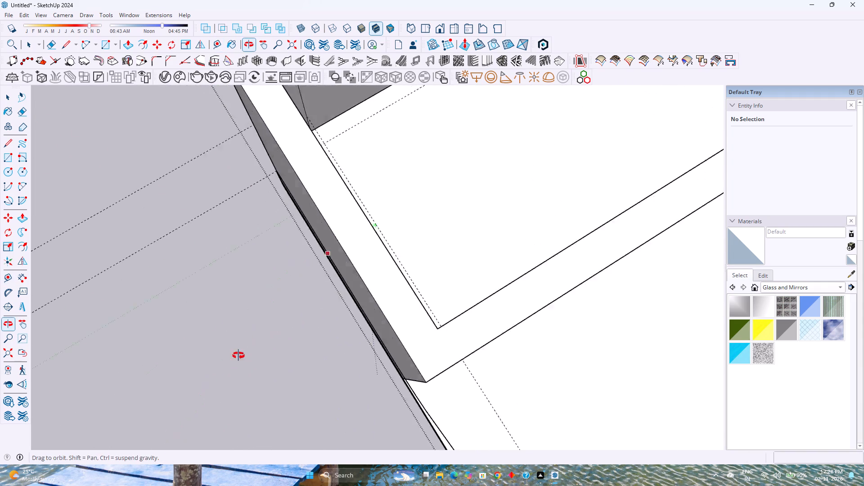
pyautogui.moveTo(238, 355); pyautogui.dragTo(194, 382, button='middle')
pyautogui.middleClick(194, 382)
pyautogui.press('Left')
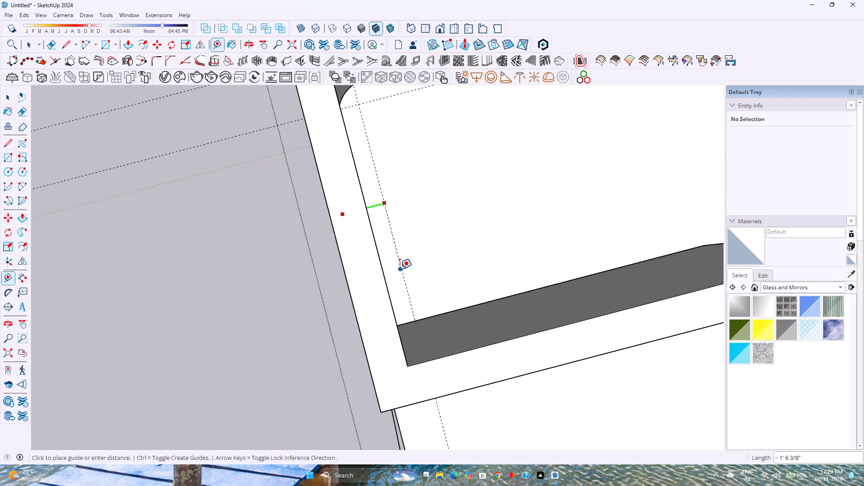
pyautogui.press('2')
pyautogui.press("'")
pyautogui.press('Return')
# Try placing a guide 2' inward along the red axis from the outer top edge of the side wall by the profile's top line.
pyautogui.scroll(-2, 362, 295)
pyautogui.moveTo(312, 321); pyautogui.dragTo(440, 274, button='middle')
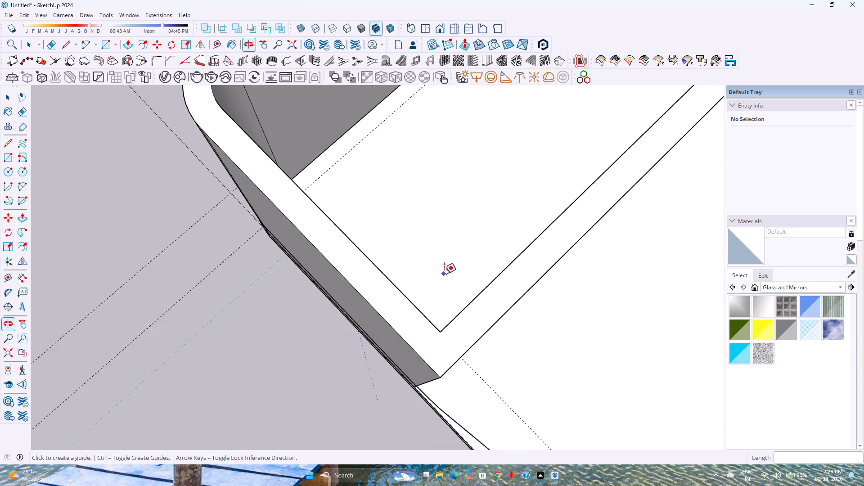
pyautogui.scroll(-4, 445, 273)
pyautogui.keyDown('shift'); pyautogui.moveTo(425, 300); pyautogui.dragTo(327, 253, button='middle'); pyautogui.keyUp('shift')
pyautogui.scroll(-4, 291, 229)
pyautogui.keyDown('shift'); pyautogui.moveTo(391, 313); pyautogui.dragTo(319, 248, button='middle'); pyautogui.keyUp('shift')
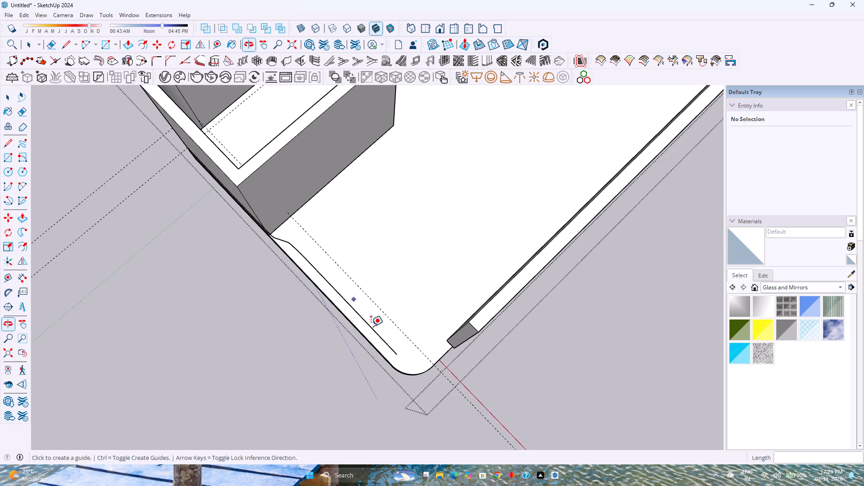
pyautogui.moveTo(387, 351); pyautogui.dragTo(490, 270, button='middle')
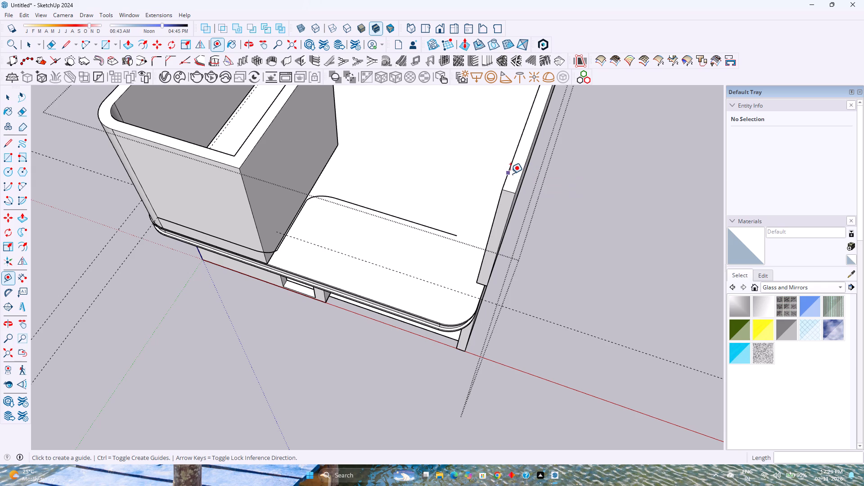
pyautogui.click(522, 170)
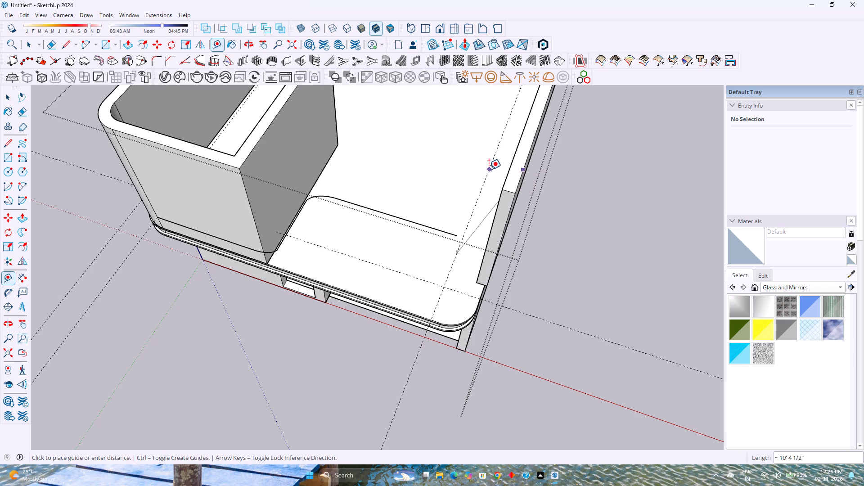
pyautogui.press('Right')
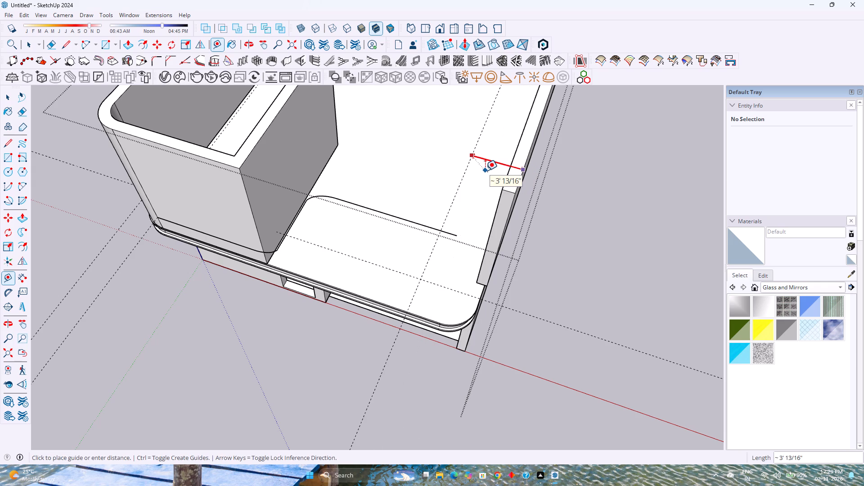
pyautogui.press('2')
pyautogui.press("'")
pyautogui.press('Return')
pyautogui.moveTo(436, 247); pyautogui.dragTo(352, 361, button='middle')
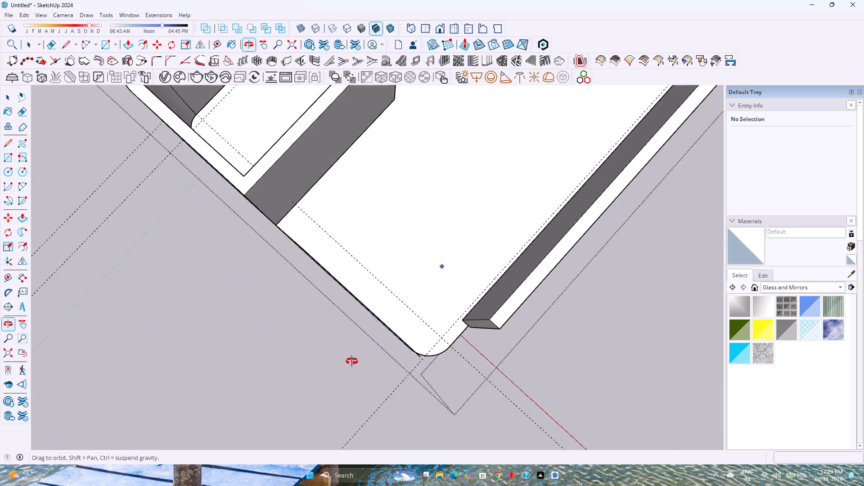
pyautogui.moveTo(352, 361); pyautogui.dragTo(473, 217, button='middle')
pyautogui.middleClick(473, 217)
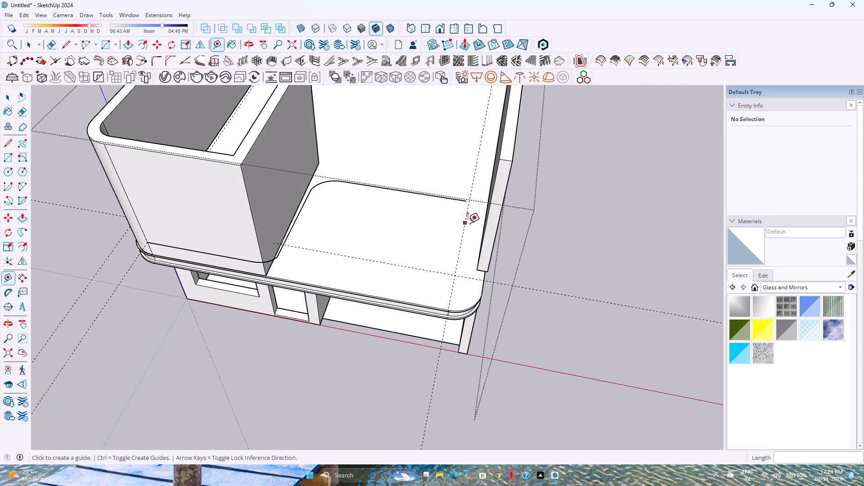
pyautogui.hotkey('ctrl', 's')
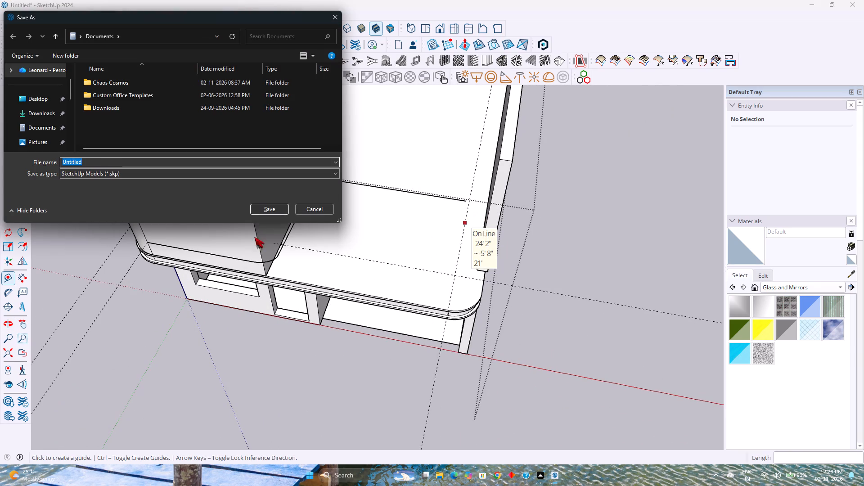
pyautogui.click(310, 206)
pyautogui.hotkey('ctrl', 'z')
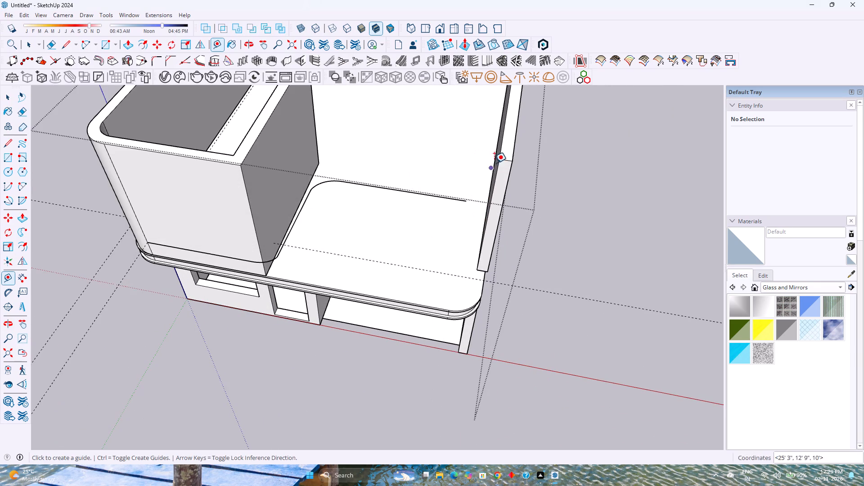
# Place a guide 2' inward from the outer top edge of the side wall nearest the profile's top line.
pyautogui.click(514, 149)
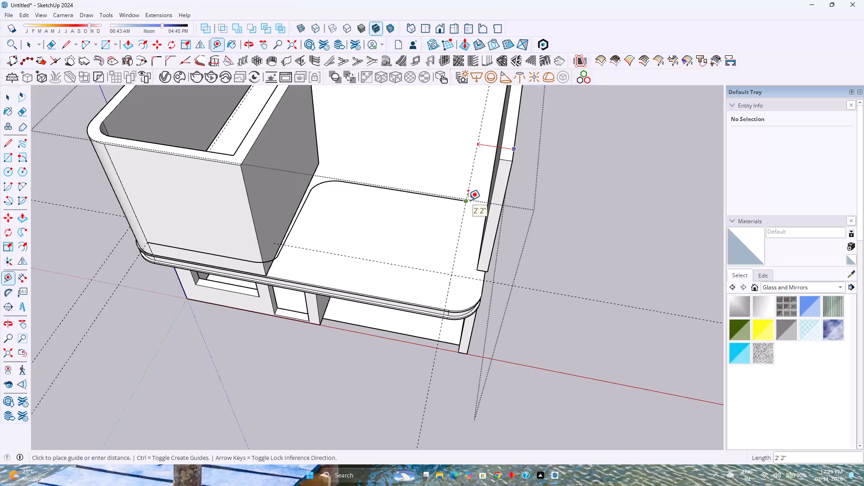
pyautogui.press('2')
pyautogui.press("'")
pyautogui.press('Return')
# Place a parallel guide 2' outward from that guide, through the side wall's outer front top corner.
pyautogui.click(448, 200)
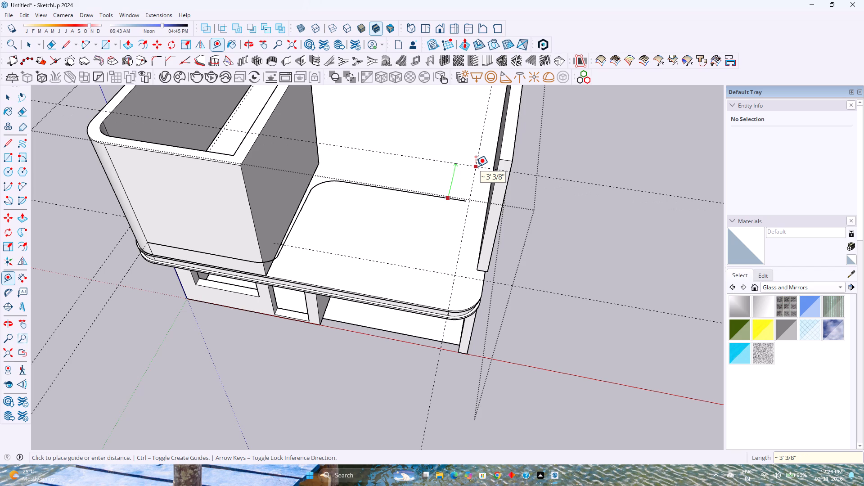
pyautogui.press('Escape')
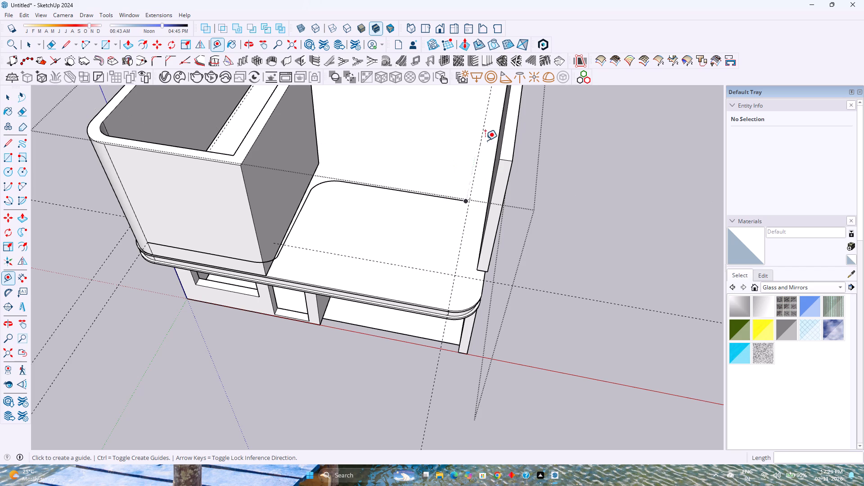
pyautogui.click(483, 137)
pyautogui.click(513, 160)
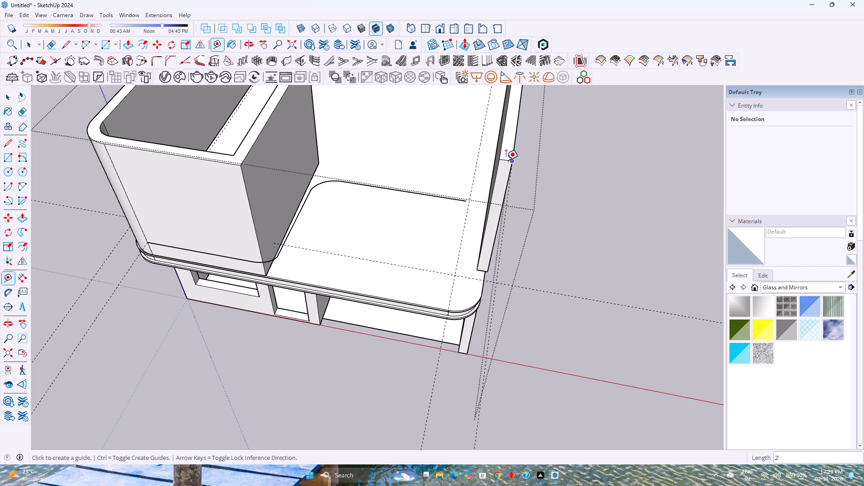
# Place a guide 2' behind the profile's top line, along the green axis towards the building's interior.
pyautogui.click(441, 198)
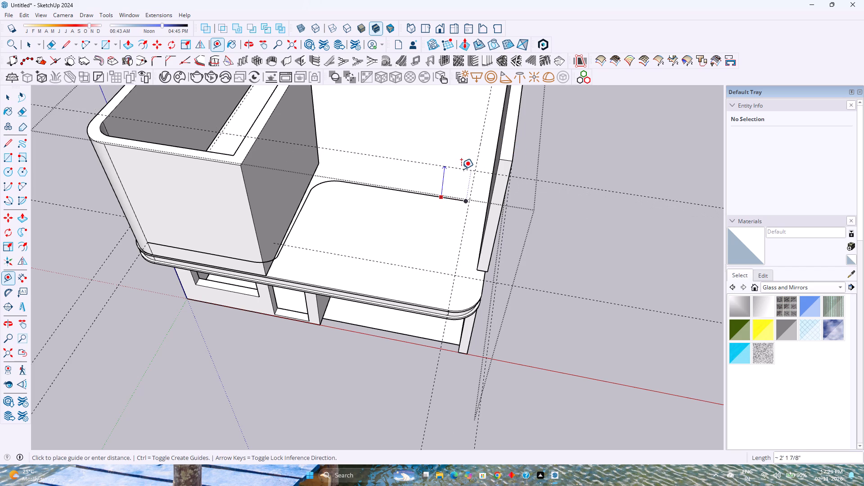
pyautogui.press('Up')
pyautogui.press('Left')
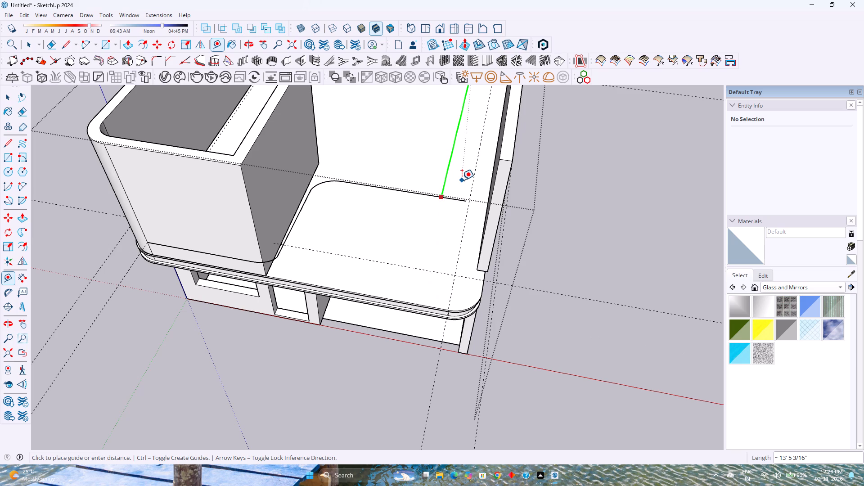
pyautogui.press('2')
pyautogui.press("'")
pyautogui.press('Return')
pyautogui.moveTo(448, 205); pyautogui.dragTo(444, 208, button='middle')
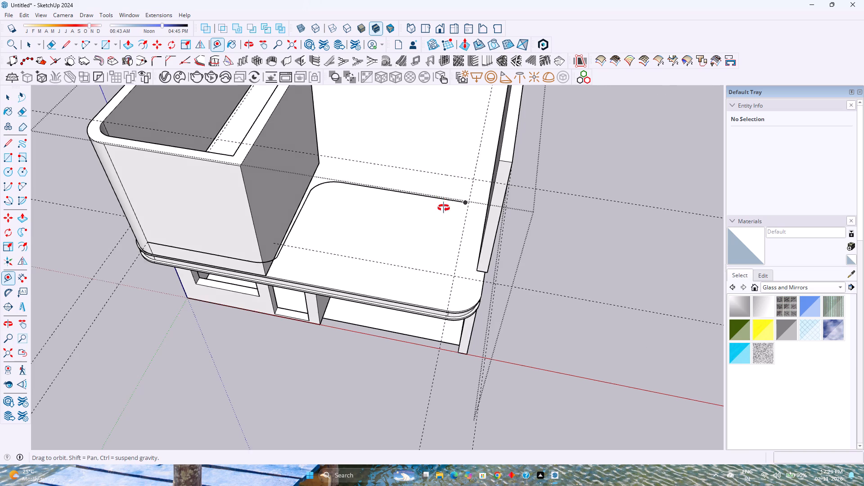
# Place a guide 2' forward of the guide behind the profile's top line, parallel to it and through the line's free end.
pyautogui.moveTo(444, 208); pyautogui.dragTo(418, 270, button='middle')
pyautogui.press('a')
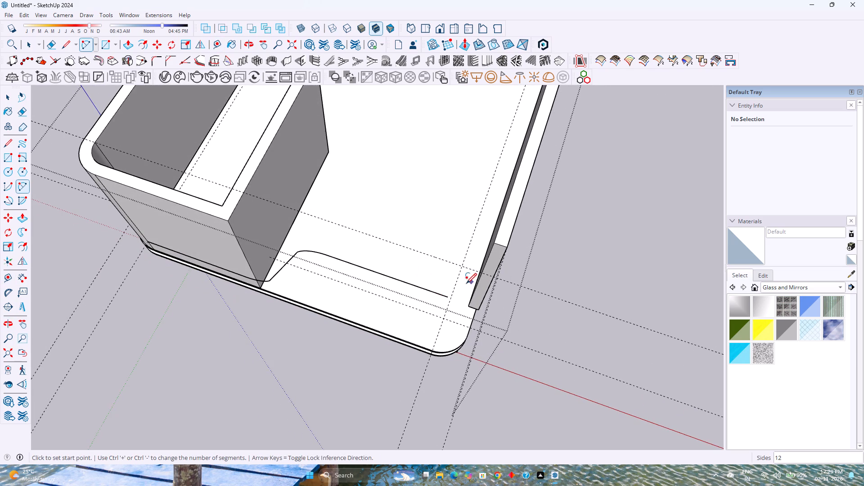
pyautogui.scroll(8, 453, 301)
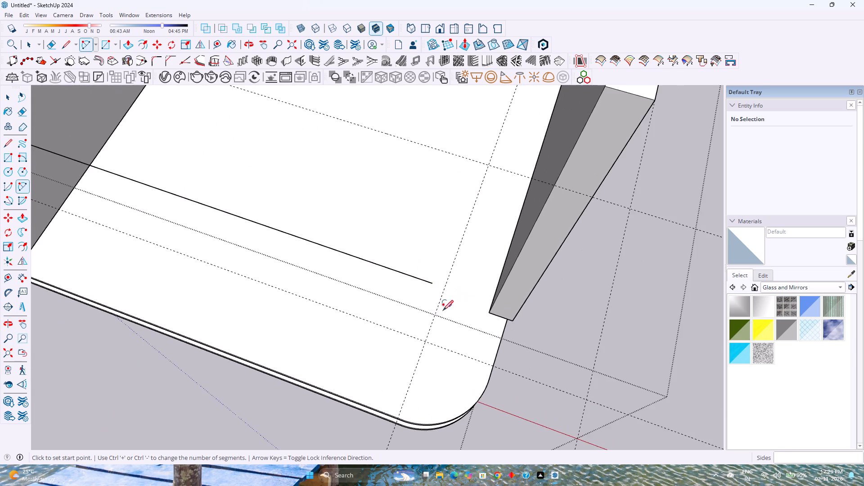
pyautogui.scroll(-4, 438, 315)
pyautogui.moveTo(439, 315); pyautogui.dragTo(216, 289, button='middle')
pyautogui.scroll(1, 216, 289)
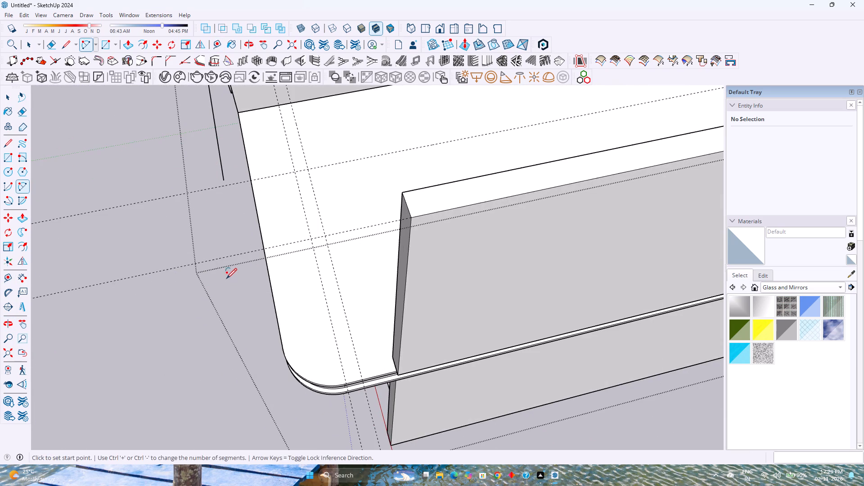
pyautogui.press('space')
pyautogui.click(289, 153)
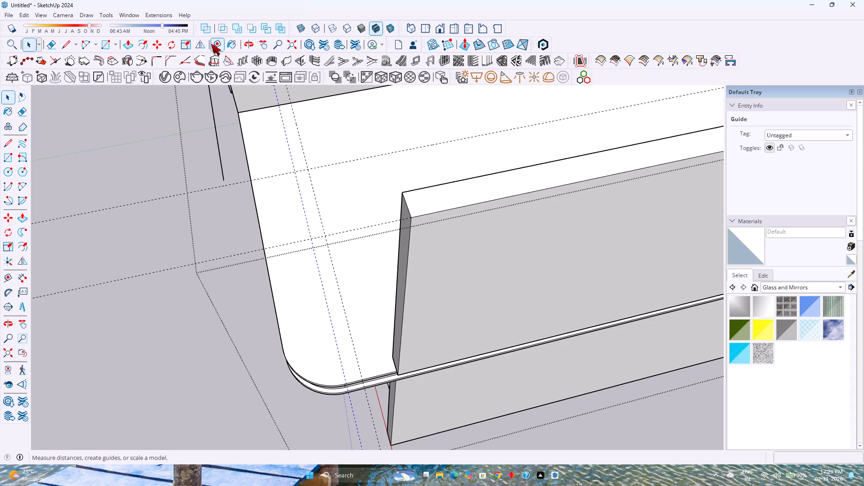
pyautogui.click(213, 44)
pyautogui.click(289, 149)
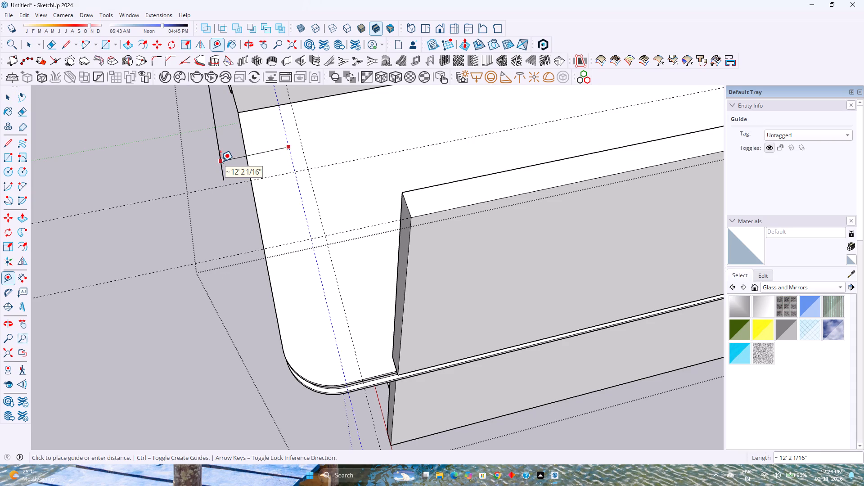
pyautogui.press('Escape')
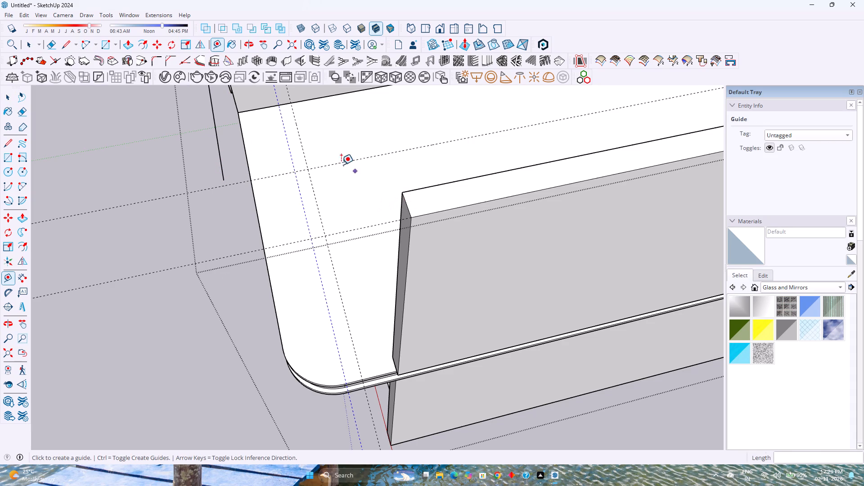
pyautogui.click(302, 140)
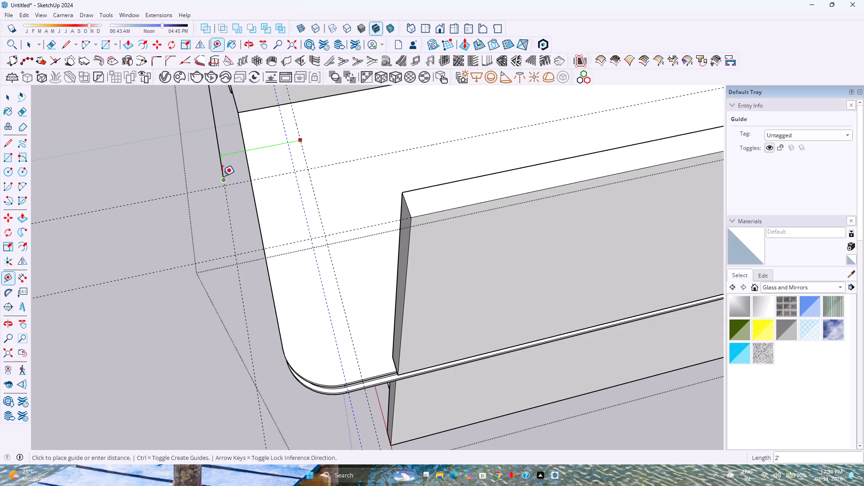
pyautogui.click(222, 176)
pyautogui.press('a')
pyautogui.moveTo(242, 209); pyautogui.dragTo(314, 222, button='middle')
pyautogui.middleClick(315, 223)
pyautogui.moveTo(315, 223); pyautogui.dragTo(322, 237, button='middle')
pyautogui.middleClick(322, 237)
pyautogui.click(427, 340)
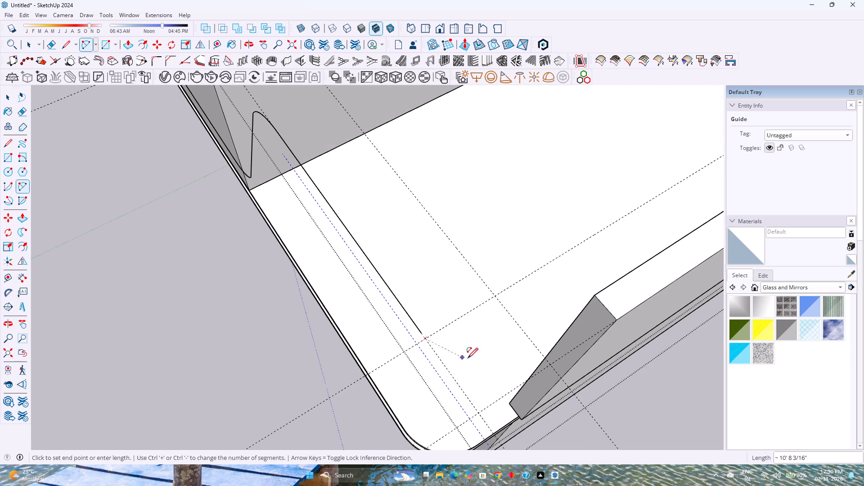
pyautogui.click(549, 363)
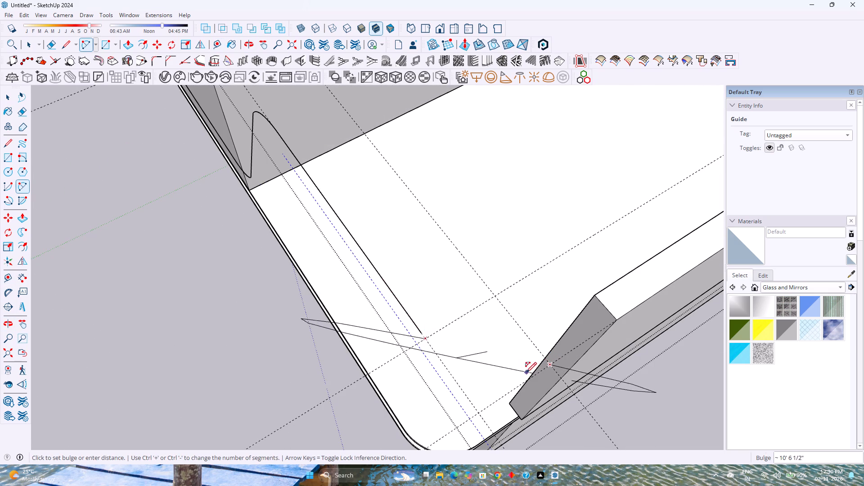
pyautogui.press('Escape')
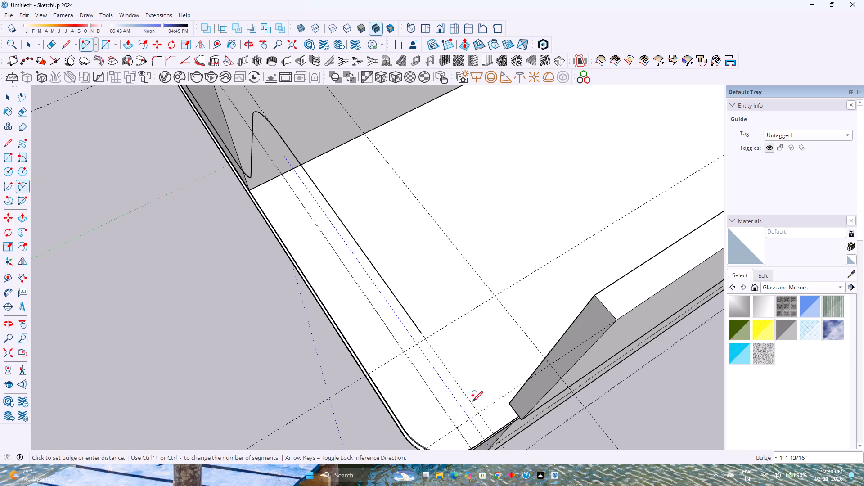
# Extend the free end of the profile's top line by 2" to the nearest guide intersection.
pyautogui.press('l')
pyautogui.click(420, 333)
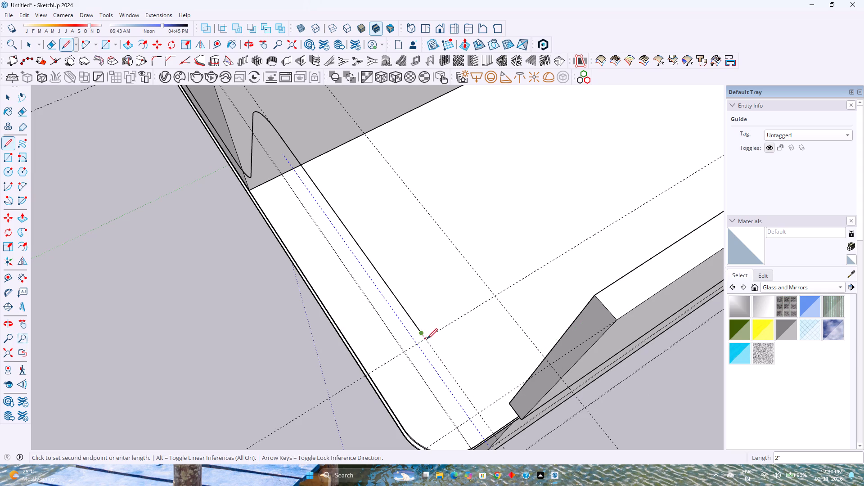
pyautogui.click(427, 339)
# Draw a tangent arc from the end of the profile's top line to the guide intersection beyond the side wall, rounding it backward.
pyautogui.press('a')
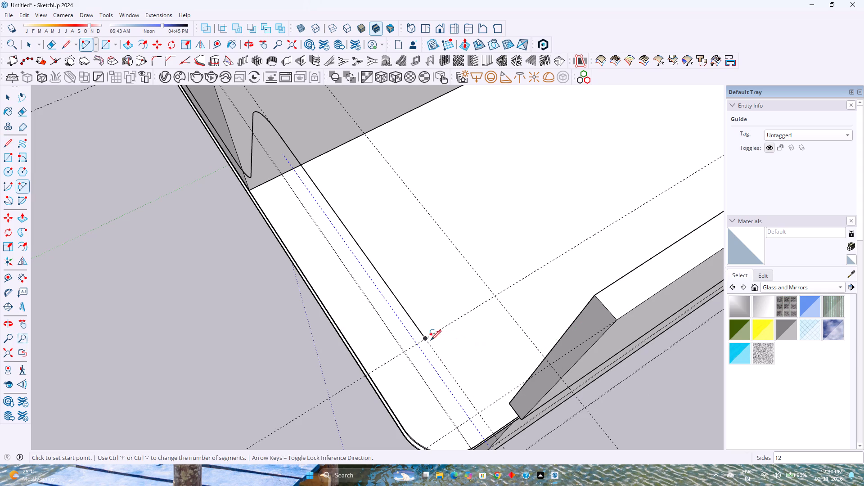
pyautogui.click(427, 340)
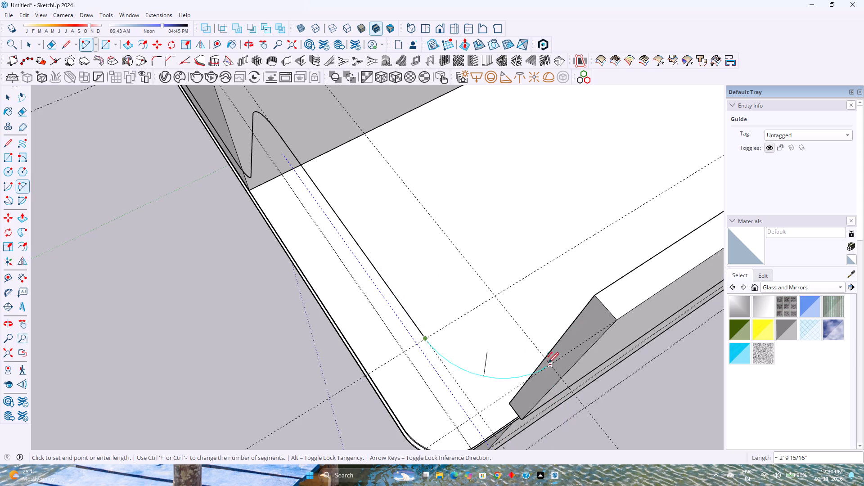
pyautogui.doubleClick(551, 364)
pyautogui.scroll(-4, 550, 365)
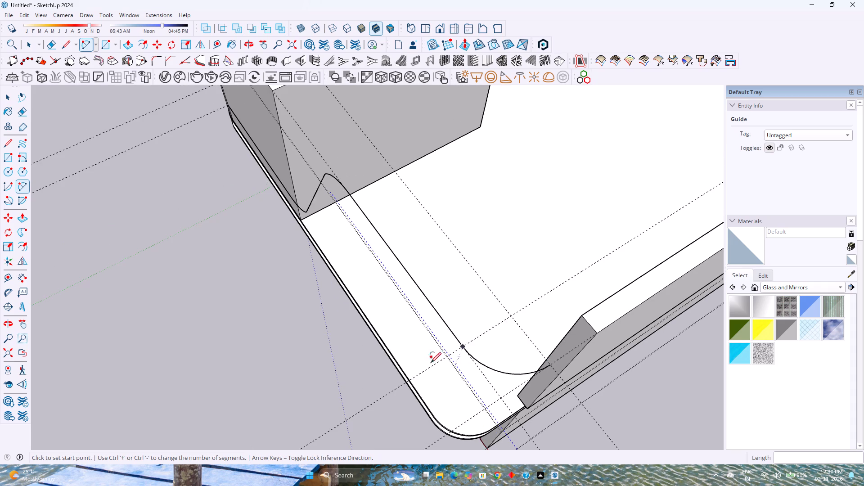
# Draw a tangent arc from the guide intersection beside the opposite rounded wall corner to the free end of the profile's lower line.
pyautogui.keyDown('shift'); pyautogui.moveTo(368, 357); pyautogui.dragTo(482, 391, button='middle'); pyautogui.keyUp('shift')
pyautogui.moveTo(364, 354); pyautogui.dragTo(646, 372, button='middle')
pyautogui.keyDown('shift'); pyautogui.moveTo(312, 255); pyautogui.dragTo(485, 337, button='middle'); pyautogui.keyUp('shift')
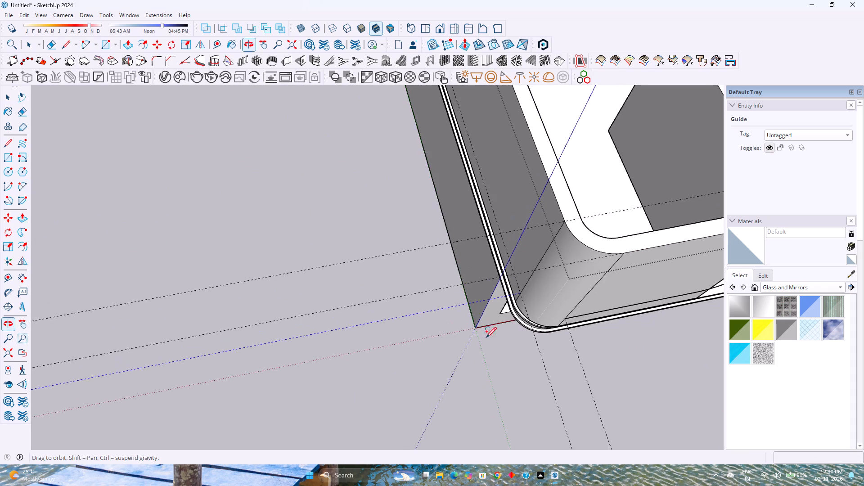
pyautogui.keyDown('shift'); pyautogui.scroll(3, 500, 335); pyautogui.keyUp('shift')
pyautogui.keyDown('shift'); pyautogui.moveTo(490, 319); pyautogui.dragTo(449, 326, button='middle'); pyautogui.keyUp('shift')
pyautogui.moveTo(425, 336); pyautogui.dragTo(481, 218, button='middle')
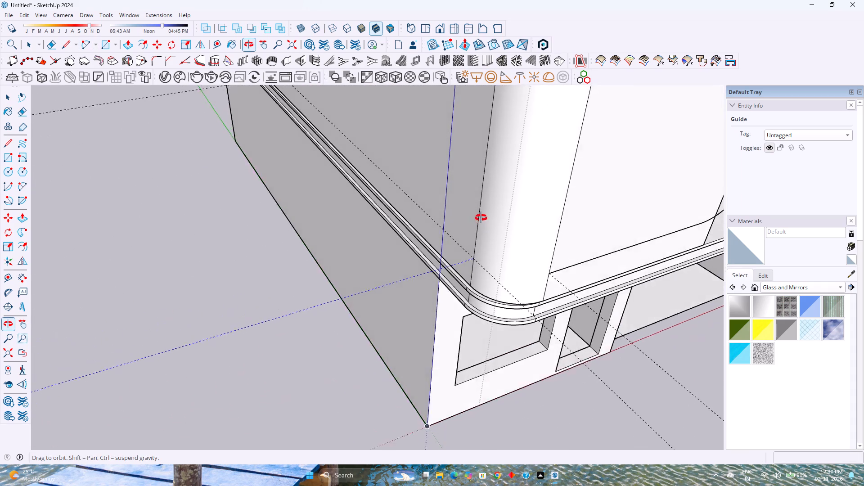
pyautogui.moveTo(481, 218); pyautogui.dragTo(467, 206, button='middle')
pyautogui.middleClick(467, 206)
pyautogui.click(473, 261)
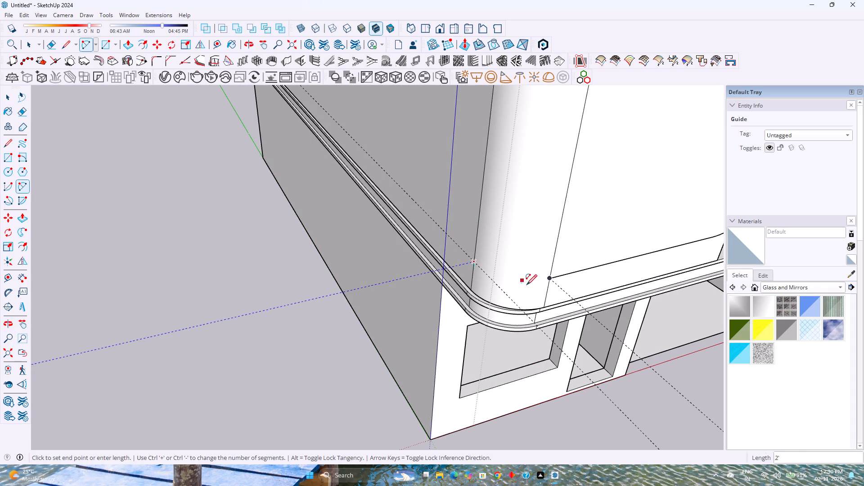
pyautogui.click(549, 279)
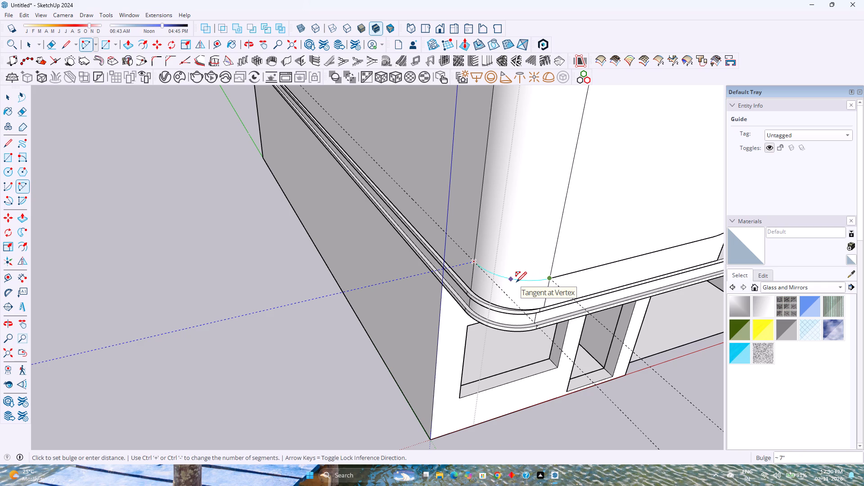
pyautogui.doubleClick(516, 282)
pyautogui.moveTo(516, 282); pyautogui.dragTo(386, 312, button='middle')
# Examine the front profile and its rounded ends from several angles around the building.
pyautogui.press('space')
pyautogui.scroll(-3, 383, 307)
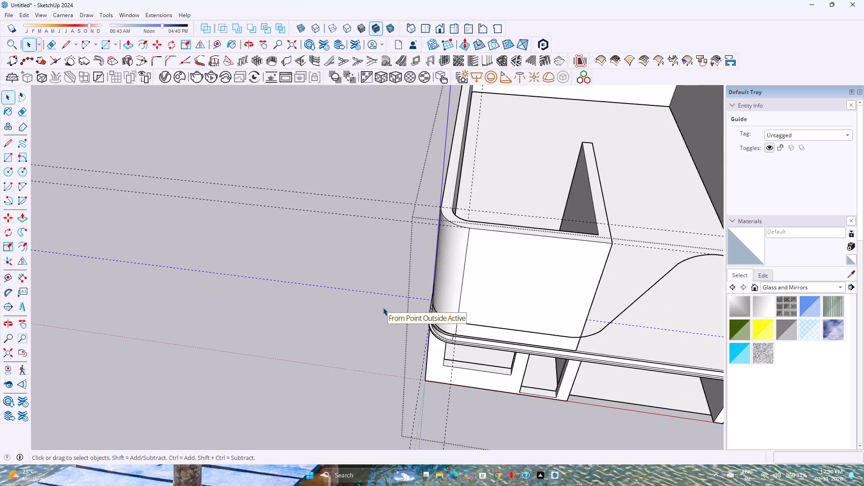
pyautogui.scroll(-4, 383, 307)
pyautogui.keyDown('shift'); pyautogui.moveTo(487, 317); pyautogui.dragTo(278, 293, button='middle'); pyautogui.keyUp('shift')
pyautogui.moveTo(279, 297); pyautogui.dragTo(304, 272, button='middle')
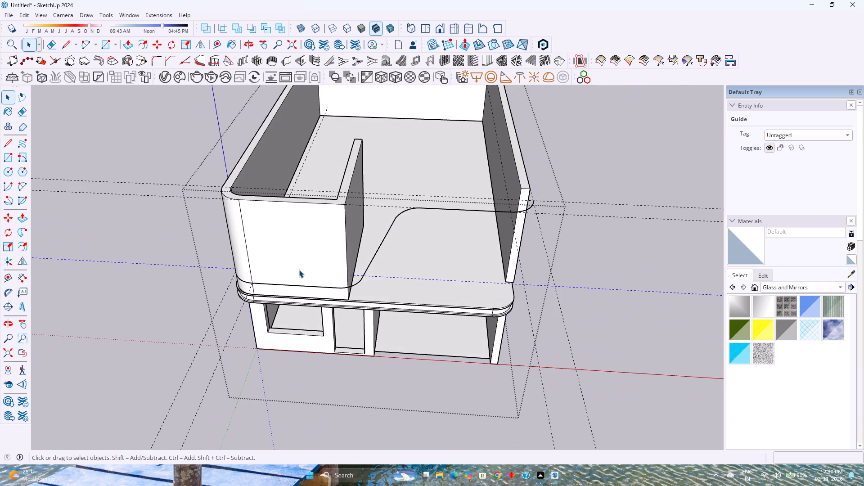
pyautogui.moveTo(455, 265); pyautogui.dragTo(290, 346, button='middle')
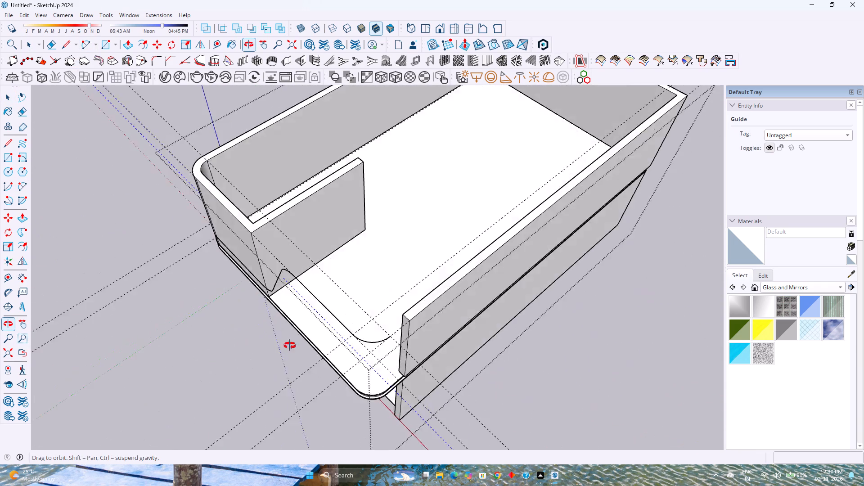
pyautogui.moveTo(290, 346); pyautogui.dragTo(360, 331, button='middle')
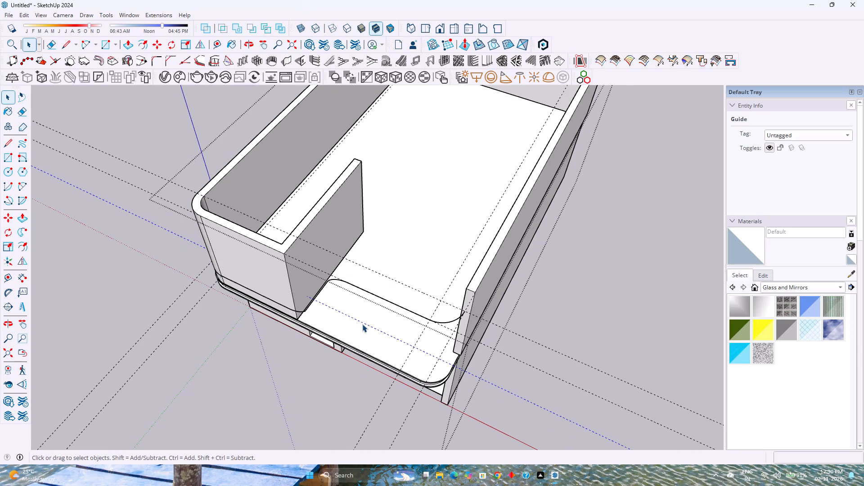
pyautogui.scroll(-1, 362, 324)
pyautogui.moveTo(347, 326); pyautogui.dragTo(346, 325, button='middle')
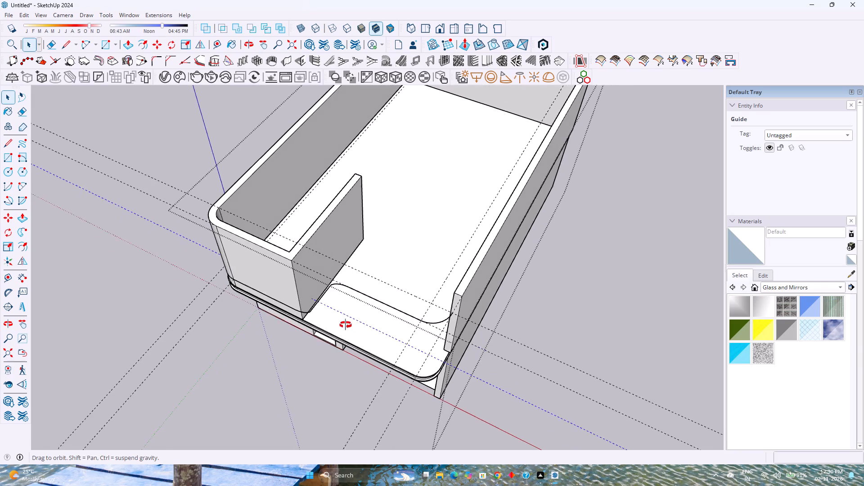
pyautogui.moveTo(346, 325); pyautogui.dragTo(532, 234, button='middle')
pyautogui.middleClick(535, 234)
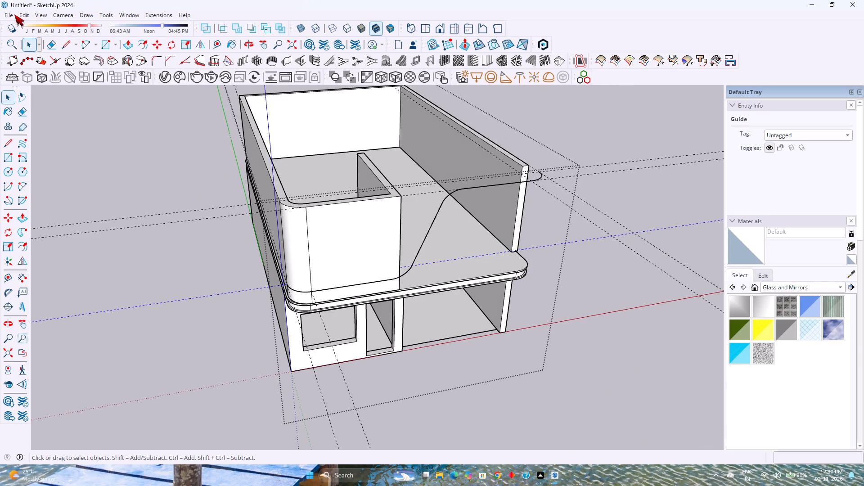
# Delete all guides from the model.
pyautogui.click(27, 11)
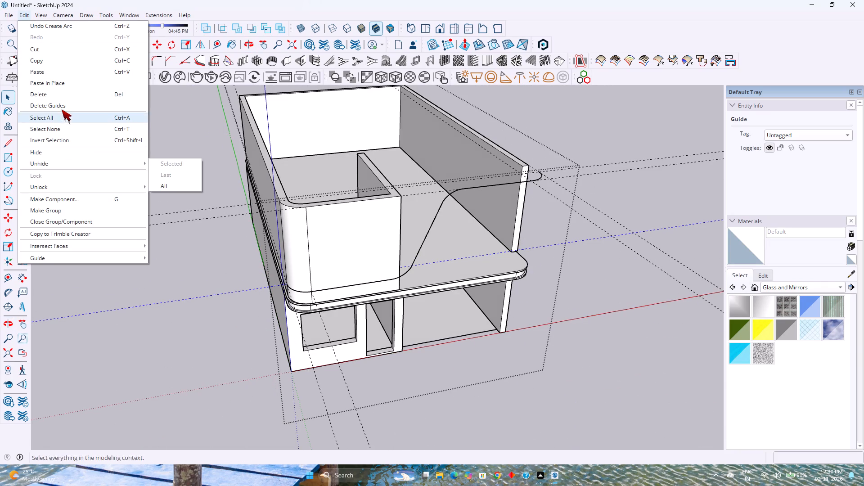
pyautogui.click(64, 103)
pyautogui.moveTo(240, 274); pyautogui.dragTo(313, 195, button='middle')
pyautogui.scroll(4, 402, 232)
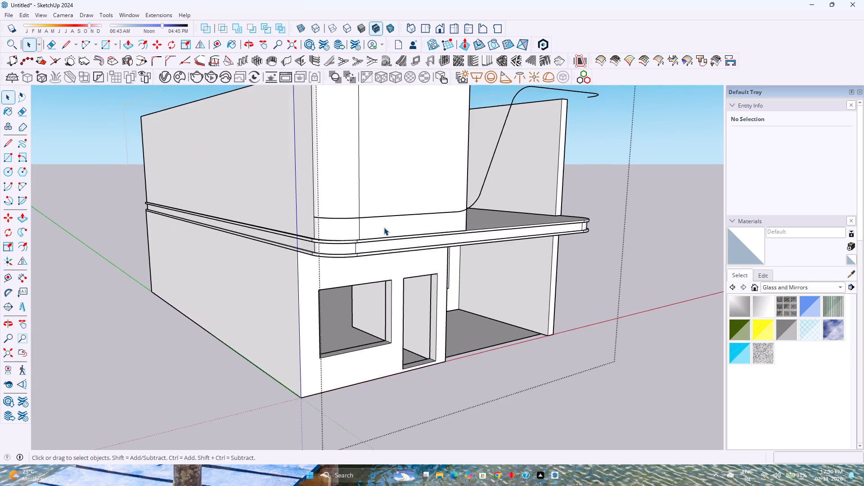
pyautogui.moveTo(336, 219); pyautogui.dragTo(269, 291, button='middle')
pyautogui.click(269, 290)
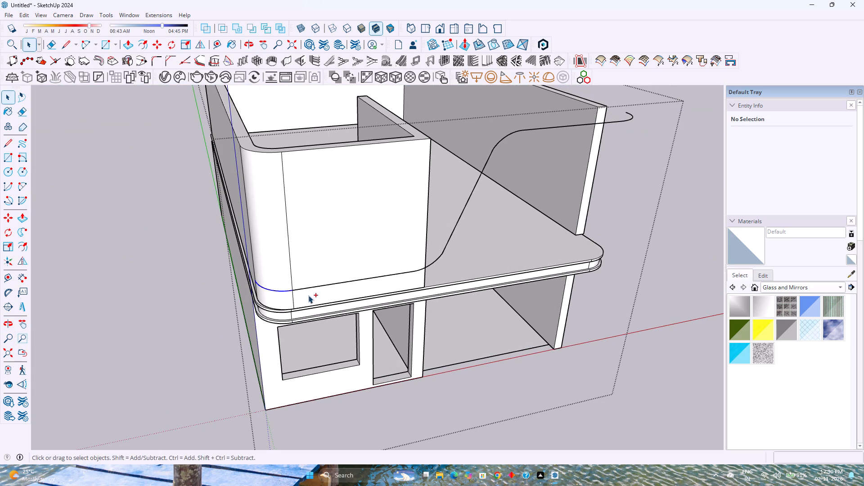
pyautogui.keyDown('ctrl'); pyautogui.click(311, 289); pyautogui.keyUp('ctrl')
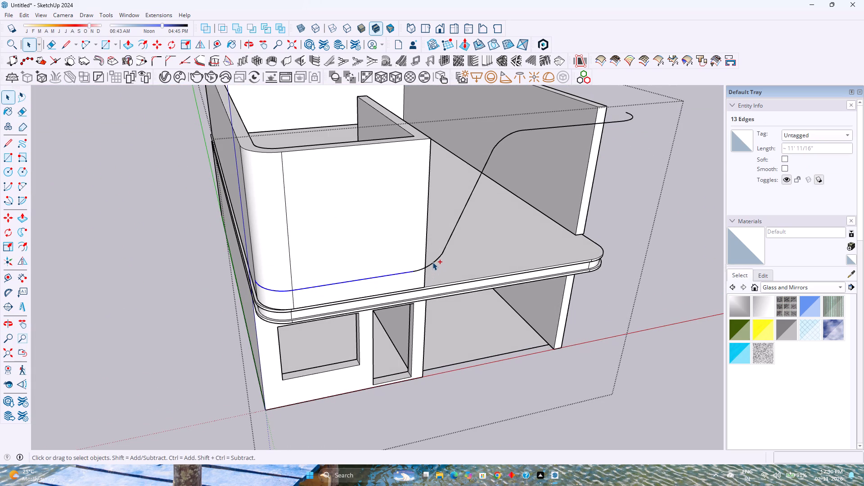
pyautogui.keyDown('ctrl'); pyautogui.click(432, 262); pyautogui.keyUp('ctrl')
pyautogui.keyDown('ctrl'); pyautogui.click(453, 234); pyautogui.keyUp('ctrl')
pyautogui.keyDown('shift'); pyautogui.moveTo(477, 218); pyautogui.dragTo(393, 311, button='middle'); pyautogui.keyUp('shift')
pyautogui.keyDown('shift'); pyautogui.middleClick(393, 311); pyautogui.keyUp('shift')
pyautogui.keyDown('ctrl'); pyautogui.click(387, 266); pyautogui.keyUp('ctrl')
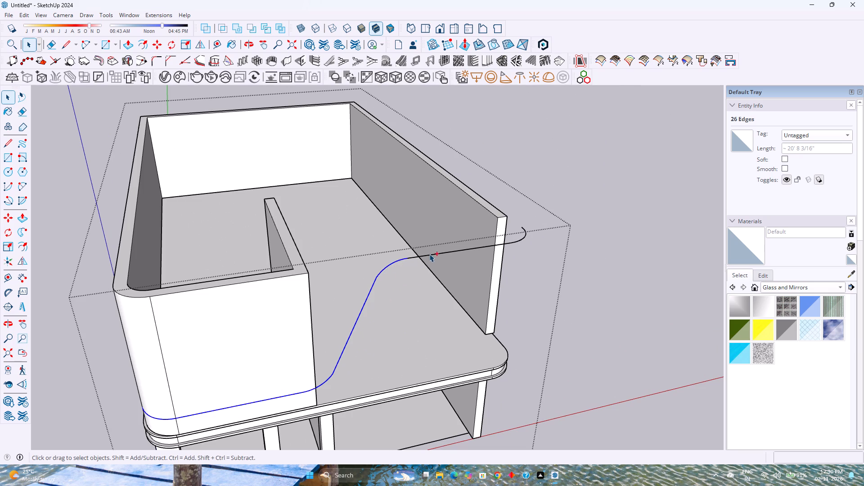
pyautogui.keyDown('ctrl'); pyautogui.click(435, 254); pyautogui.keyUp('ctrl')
# Set the profile's end arc beyond the side wall to 120 segments.
pyautogui.click(524, 240)
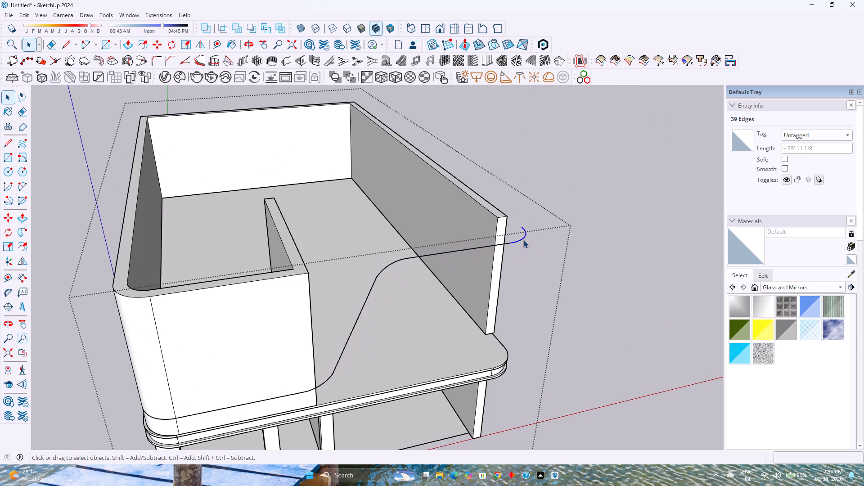
pyautogui.click(823, 156)
pyautogui.press('0')
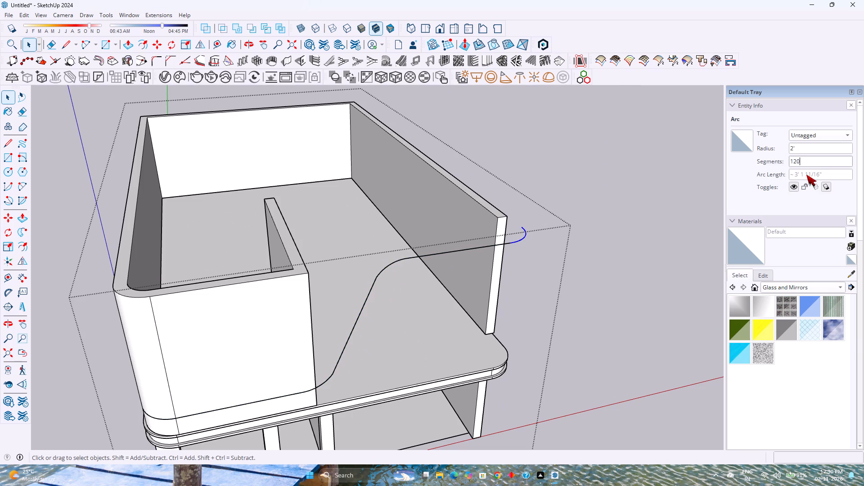
pyautogui.press('Return')
# Try 120 segments for the arc joining the slanted line to the profile's top line, and set it to 80 instead.
pyautogui.click(387, 268)
pyautogui.click(802, 162)
pyautogui.press('0')
pyautogui.press('Return')
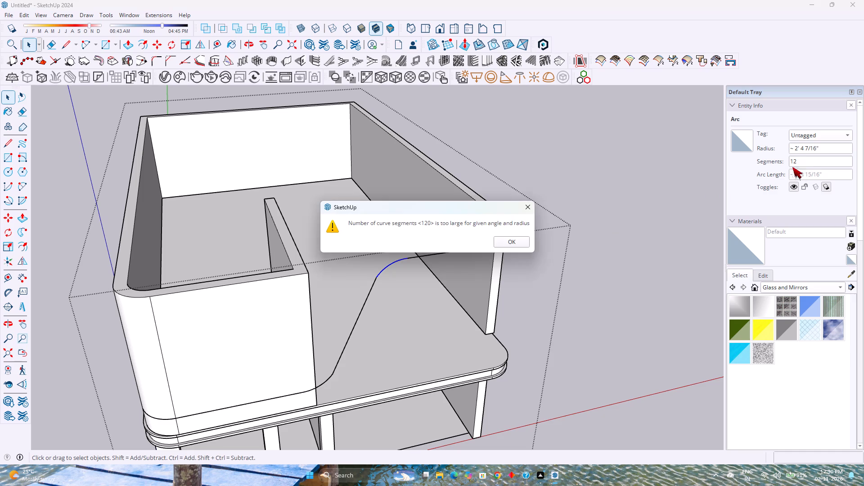
pyautogui.click(524, 243)
pyautogui.doubleClick(803, 163)
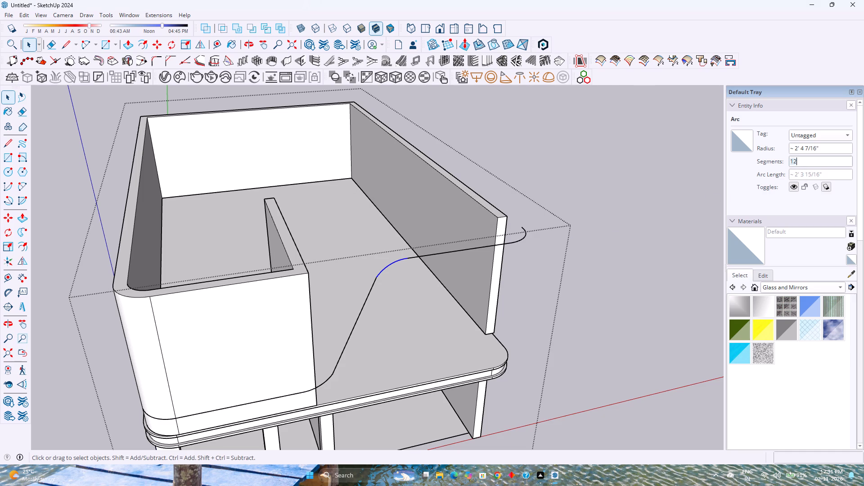
pyautogui.press('8')
pyautogui.press('0')
pyautogui.press('Return')
# Try 120 and 800 segments for the arc joining the profile's lower line to the slanted line, and set it to 60 instead.
pyautogui.click(329, 378)
pyautogui.doubleClick(817, 162)
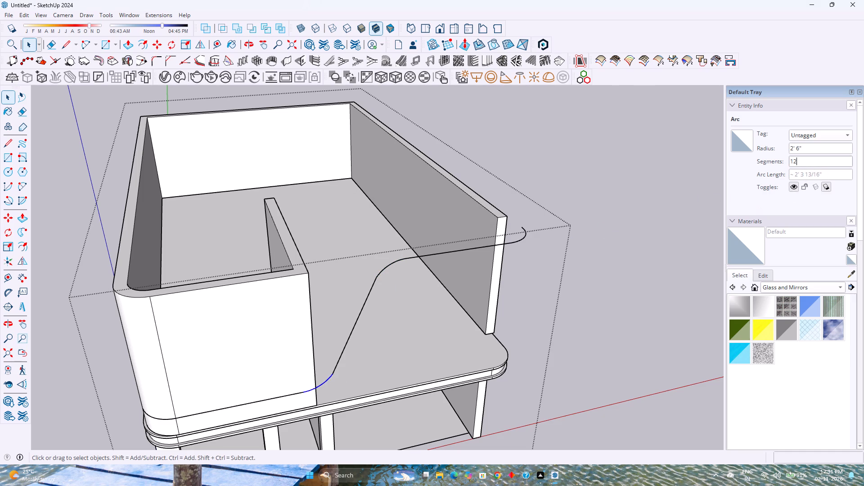
pyautogui.press('1')
pyautogui.press('2')
pyautogui.press('0')
pyautogui.press('Return')
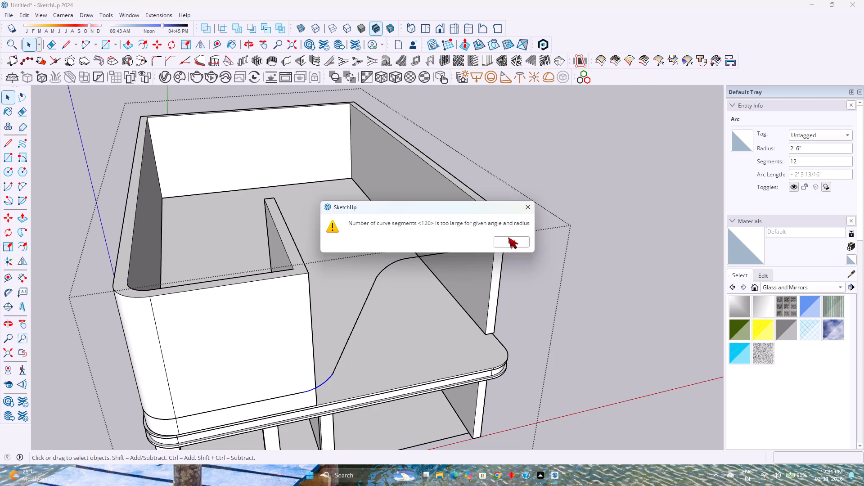
pyautogui.click(515, 242)
pyautogui.doubleClick(806, 162)
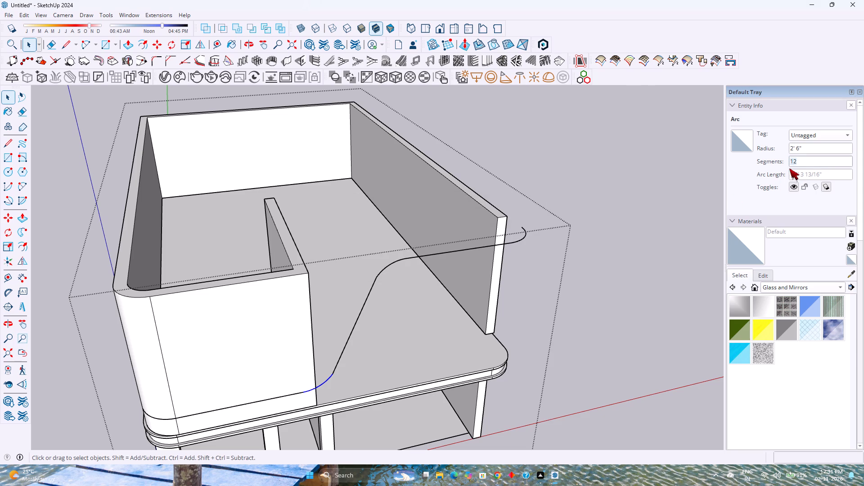
pyautogui.press('8')
pyautogui.press('0')
pyautogui.press('0')
pyautogui.press('Return')
pyautogui.click(499, 241)
pyautogui.doubleClick(823, 166)
pyautogui.write('60')
pyautogui.press('Return')
# Set the profile's end arc around the rounded wall corner to 120 segments.
pyautogui.click(159, 419)
pyautogui.click(805, 161)
pyautogui.press('0')
pyautogui.press('Return')
# Select all the lines and arcs of the front profile and weld their edges into one continuous curve.
pyautogui.keyDown('shift'); pyautogui.moveTo(283, 326); pyautogui.dragTo(339, 248, button='middle'); pyautogui.keyUp('shift')
pyautogui.keyDown('shift'); pyautogui.middleClick(339, 248); pyautogui.keyUp('shift')
pyautogui.moveTo(389, 314); pyautogui.dragTo(369, 303, button='middle')
pyautogui.middleClick(356, 292)
pyautogui.middleClick(344, 280)
pyautogui.middleClick(344, 280)
pyautogui.middleClick(343, 279)
pyautogui.middleClick(342, 278)
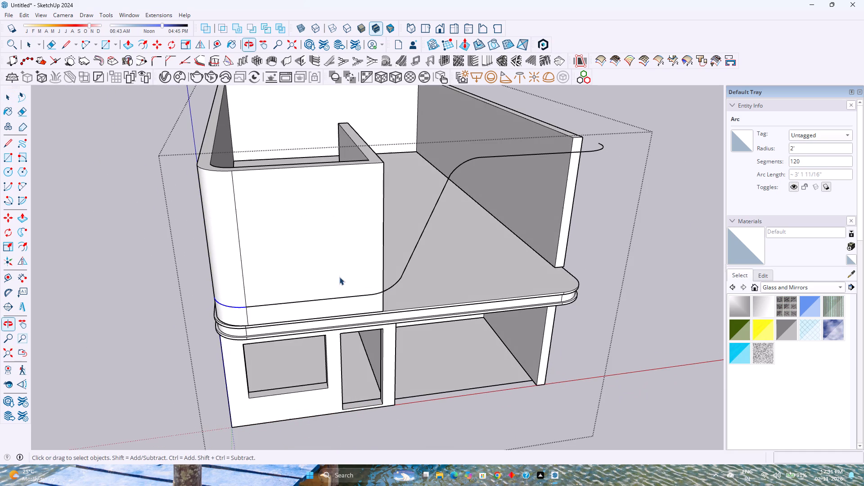
pyautogui.keyDown('ctrl'); pyautogui.click(279, 304); pyautogui.keyUp('ctrl')
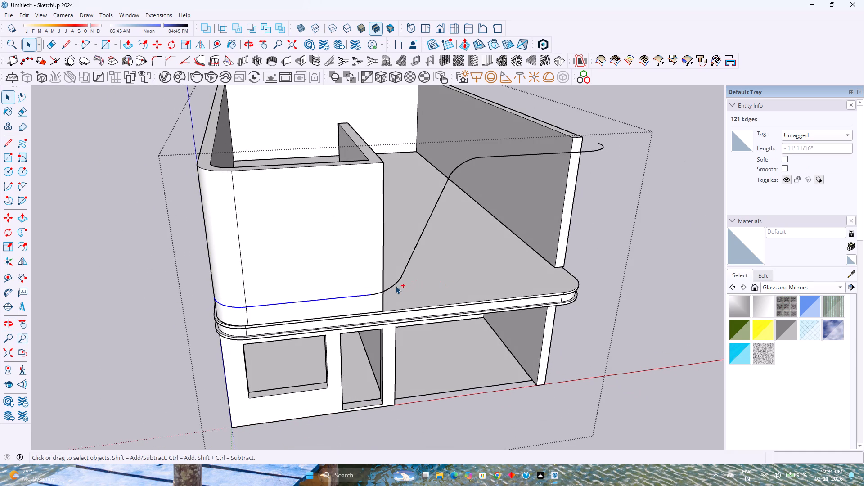
pyautogui.keyDown('ctrl'); pyautogui.click(394, 286); pyautogui.keyUp('ctrl')
pyautogui.keyDown('ctrl'); pyautogui.click(409, 260); pyautogui.keyUp('ctrl')
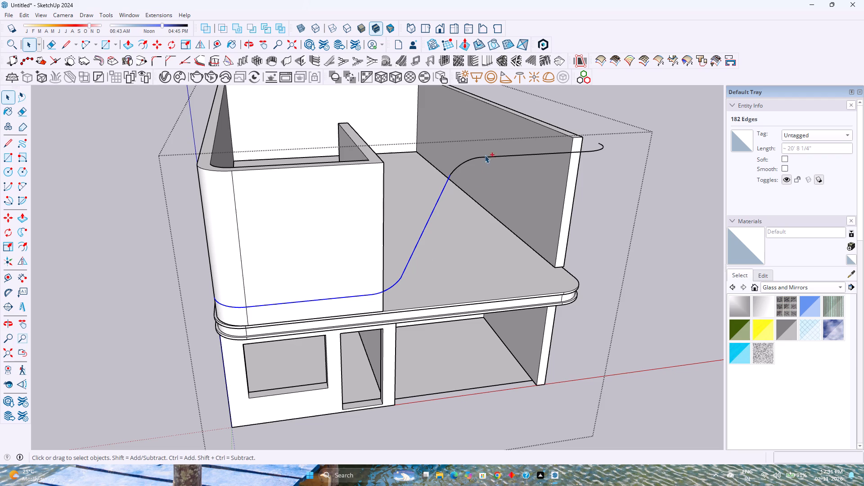
pyautogui.keyDown('ctrl'); pyautogui.click(461, 164); pyautogui.keyUp('ctrl')
pyautogui.keyDown('ctrl'); pyautogui.click(500, 156); pyautogui.keyUp('ctrl')
pyautogui.keyDown('ctrl'); pyautogui.click(598, 150); pyautogui.keyUp('ctrl')
pyautogui.scroll(5, 586, 152)
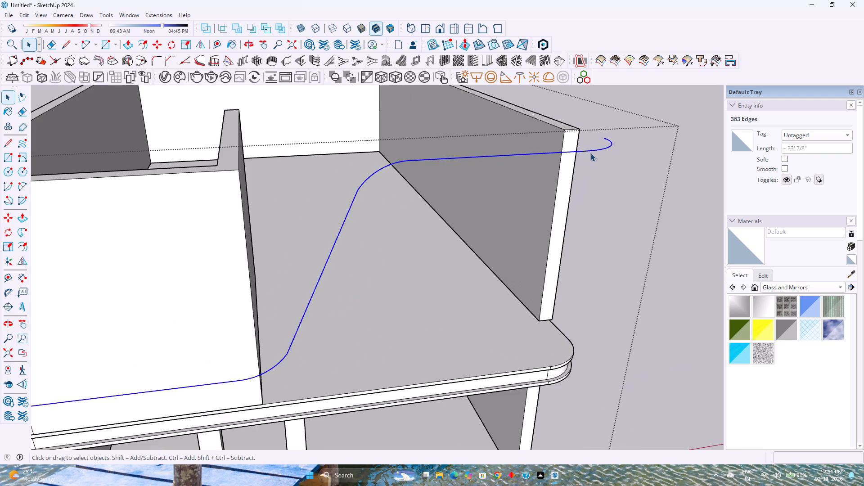
pyautogui.keyDown('ctrl'); pyautogui.click(584, 151); pyautogui.keyUp('ctrl')
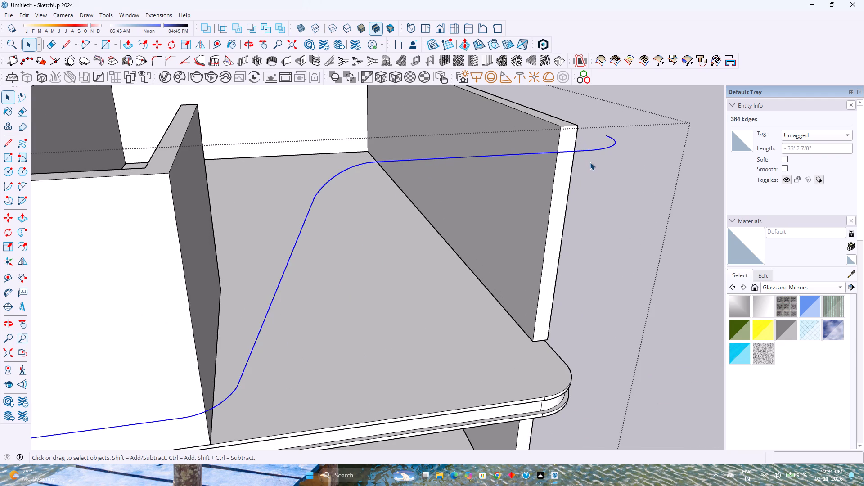
pyautogui.rightClick(579, 151)
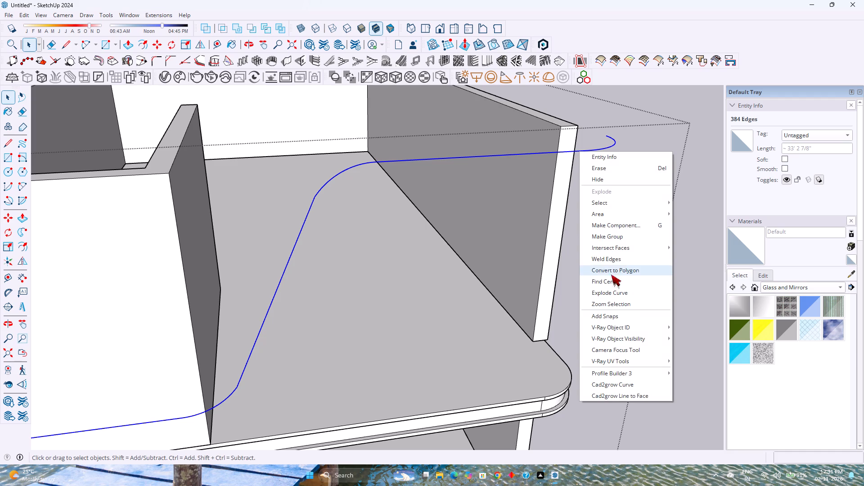
pyautogui.click(609, 263)
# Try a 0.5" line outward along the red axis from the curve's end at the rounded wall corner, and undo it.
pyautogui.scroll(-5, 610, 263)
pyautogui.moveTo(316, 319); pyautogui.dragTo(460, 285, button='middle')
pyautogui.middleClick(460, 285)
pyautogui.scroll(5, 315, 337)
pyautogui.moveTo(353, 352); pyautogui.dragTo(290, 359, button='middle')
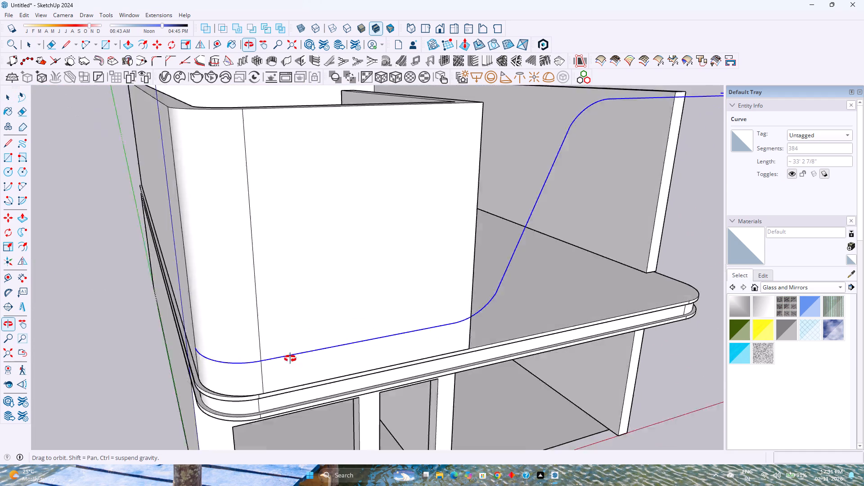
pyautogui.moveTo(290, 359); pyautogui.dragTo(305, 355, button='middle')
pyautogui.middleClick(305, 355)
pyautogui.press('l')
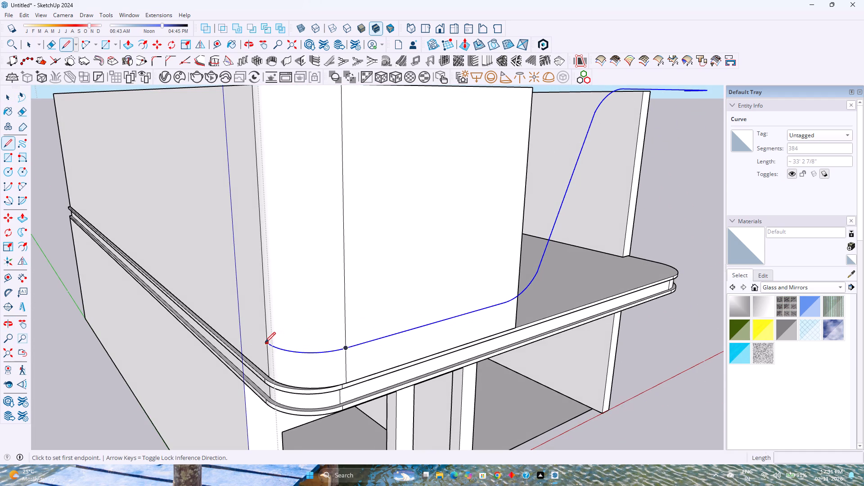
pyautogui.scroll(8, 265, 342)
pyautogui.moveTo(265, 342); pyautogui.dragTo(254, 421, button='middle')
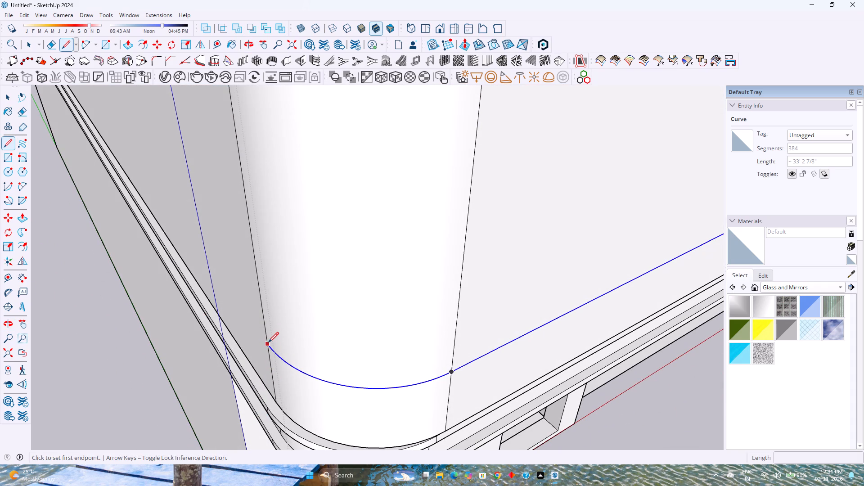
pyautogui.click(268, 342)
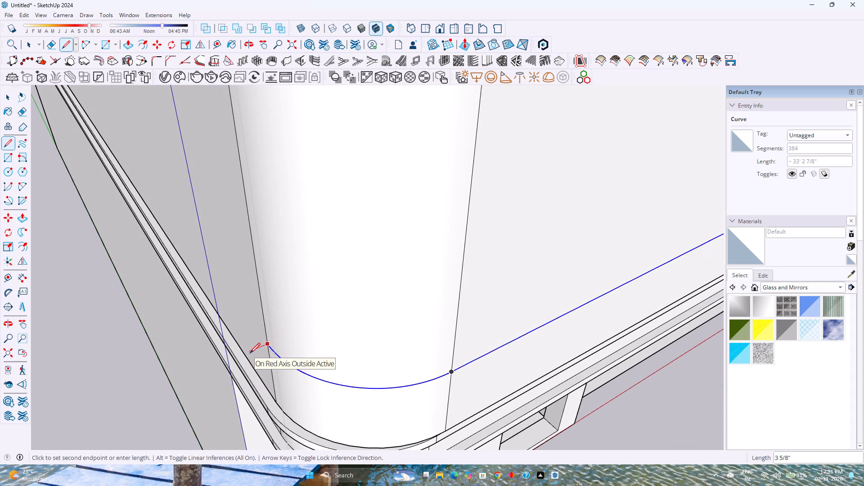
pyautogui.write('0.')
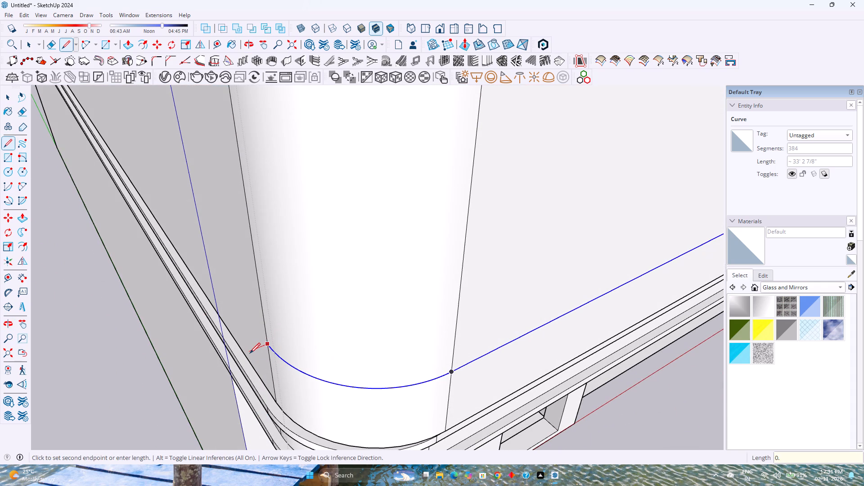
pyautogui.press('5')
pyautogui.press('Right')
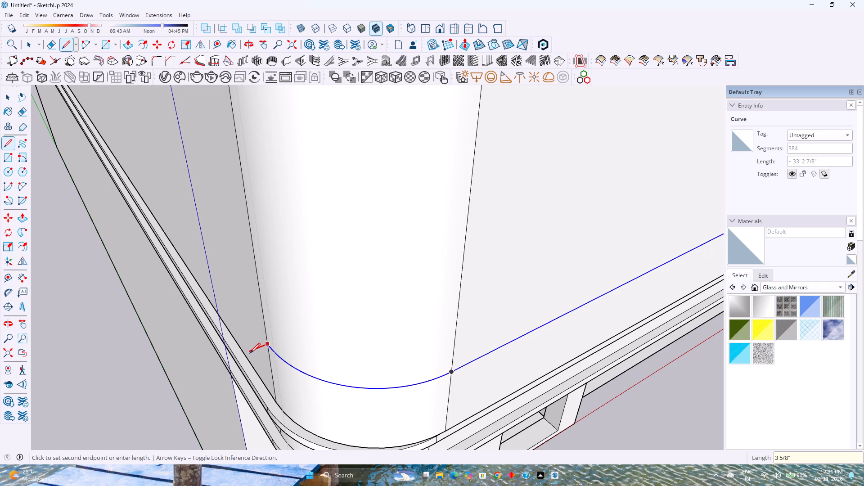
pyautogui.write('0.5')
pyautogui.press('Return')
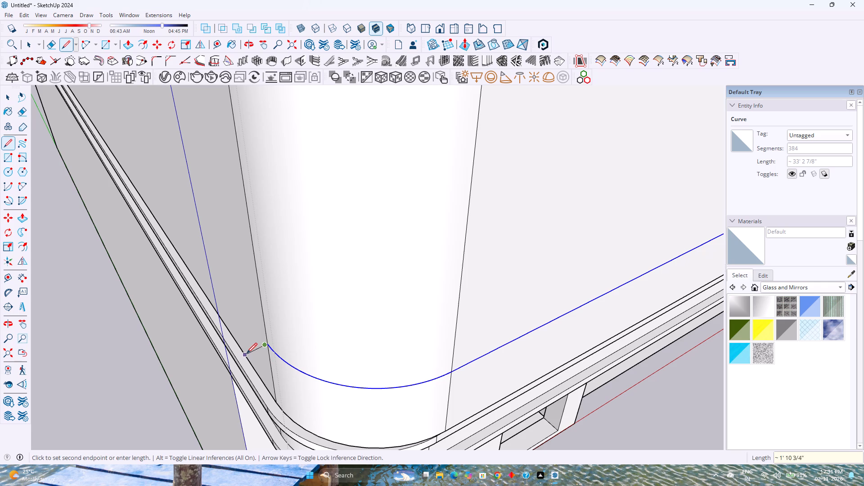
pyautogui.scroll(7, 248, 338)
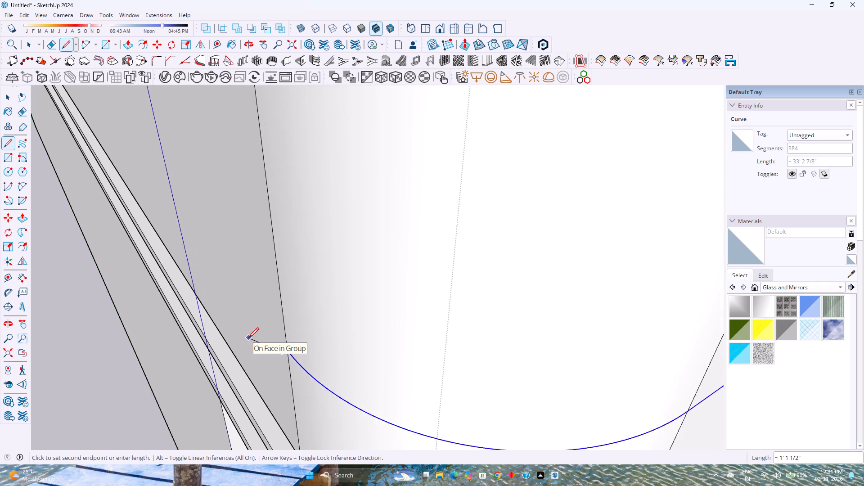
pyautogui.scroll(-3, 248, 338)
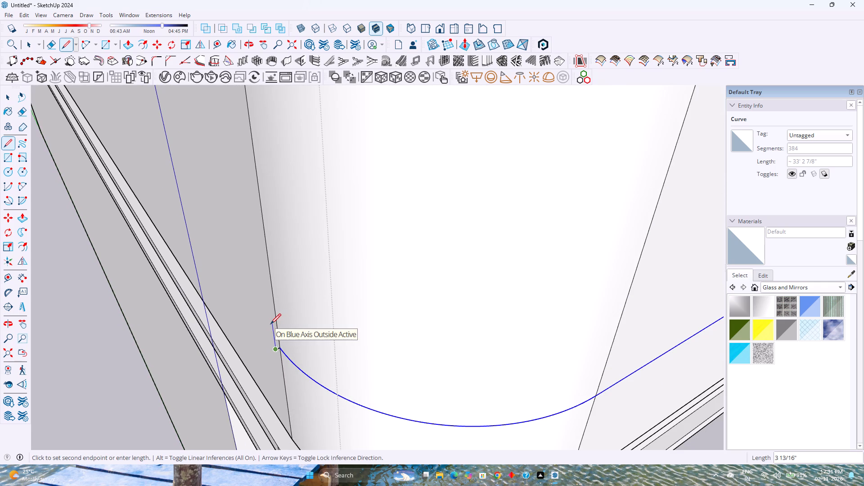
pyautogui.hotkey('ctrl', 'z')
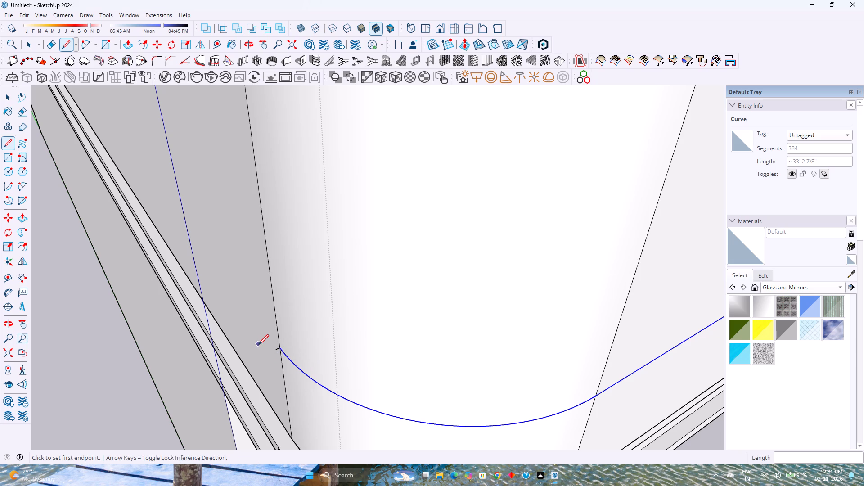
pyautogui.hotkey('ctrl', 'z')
# Start a cross-section outline at the curve's rounded-corner end with lines 2" outward along the red axis, 2" up and 1" back toward the wall.
pyautogui.scroll(8, 277, 347)
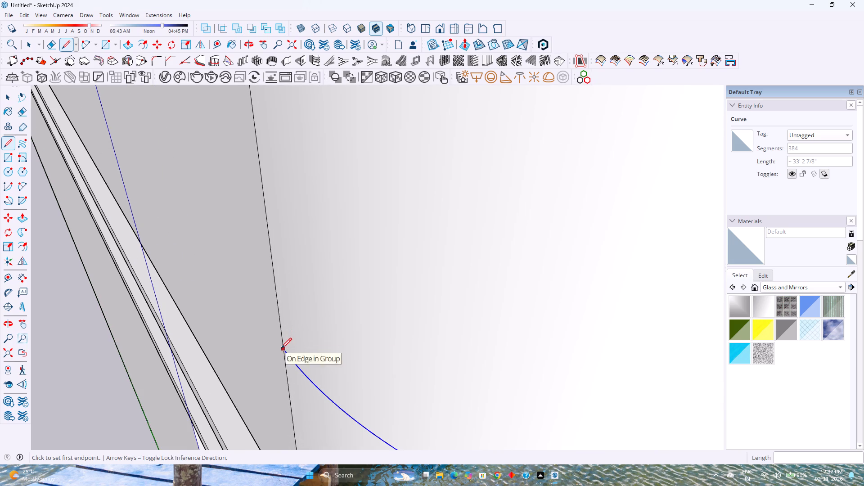
pyautogui.click(281, 348)
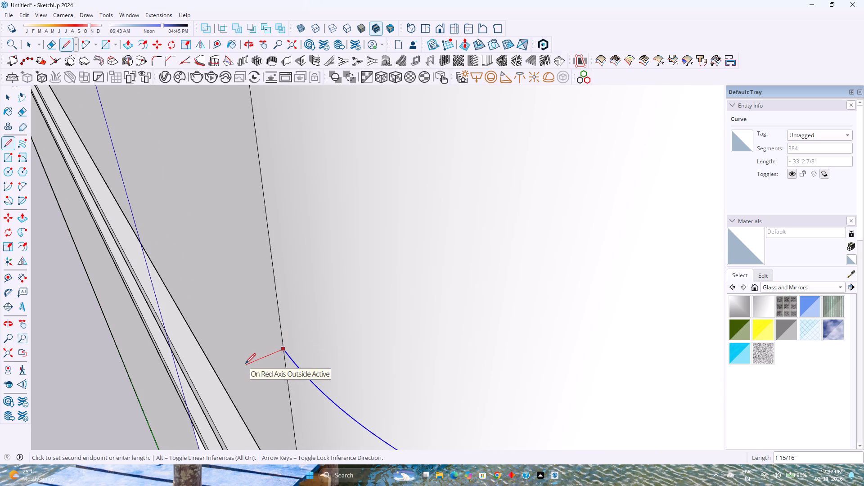
pyautogui.press('2')
pyautogui.press('Return')
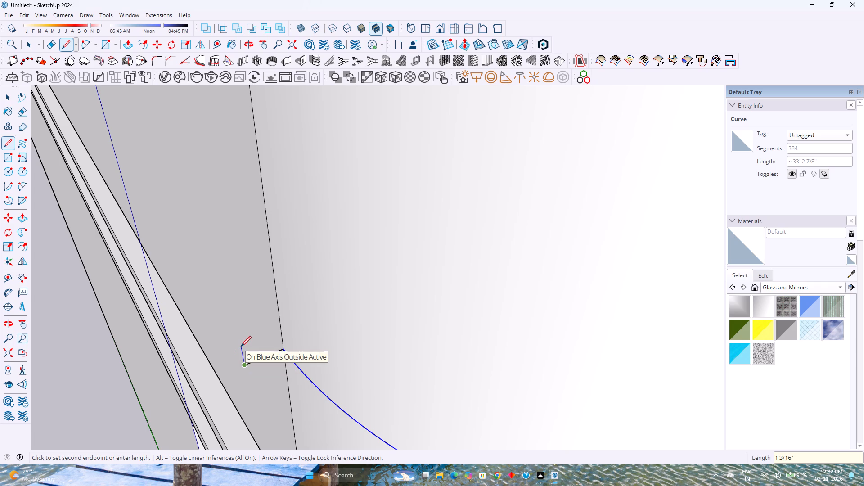
pyautogui.press('Up')
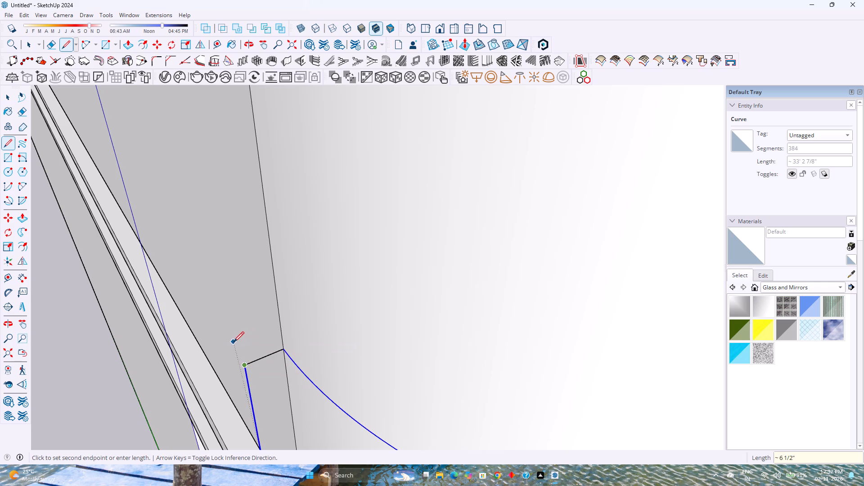
pyautogui.press('2')
pyautogui.press('Return')
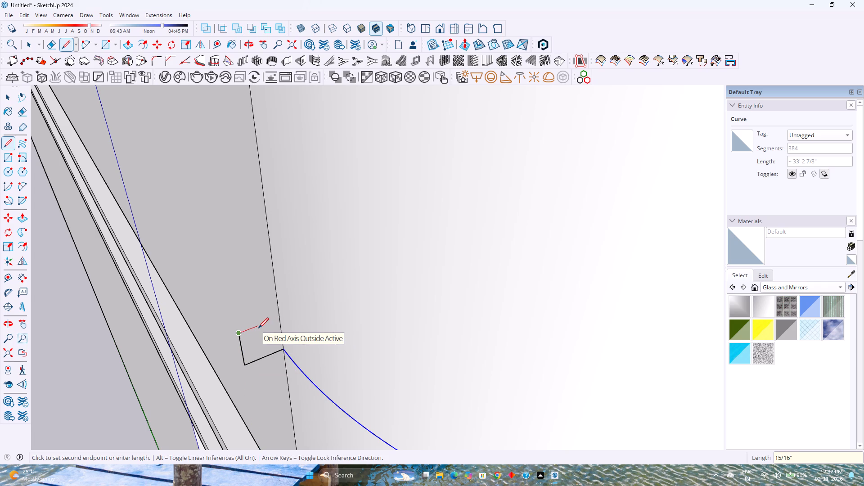
pyautogui.press('1')
pyautogui.press('Return')
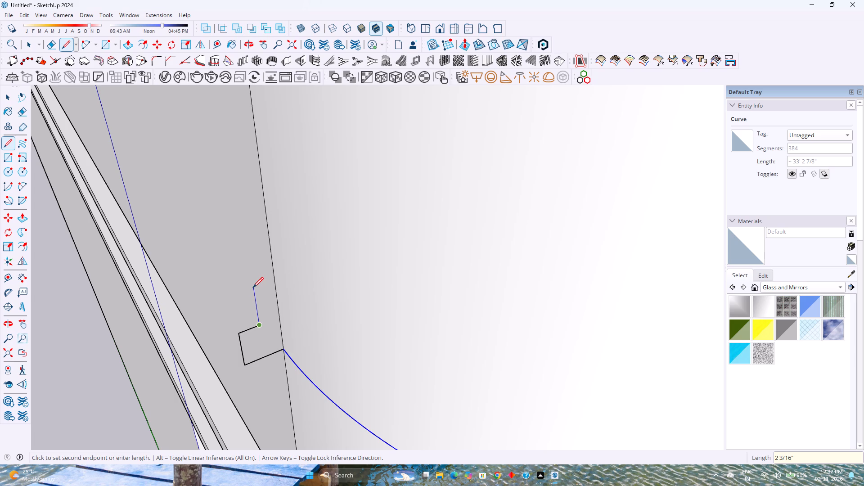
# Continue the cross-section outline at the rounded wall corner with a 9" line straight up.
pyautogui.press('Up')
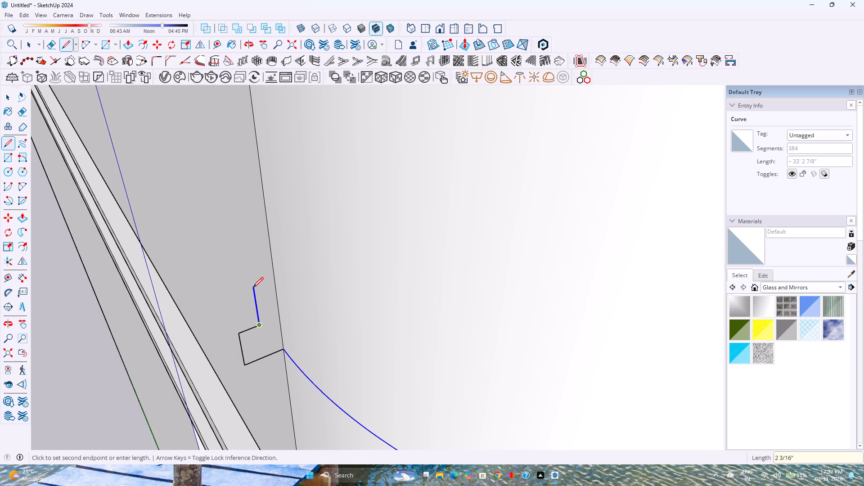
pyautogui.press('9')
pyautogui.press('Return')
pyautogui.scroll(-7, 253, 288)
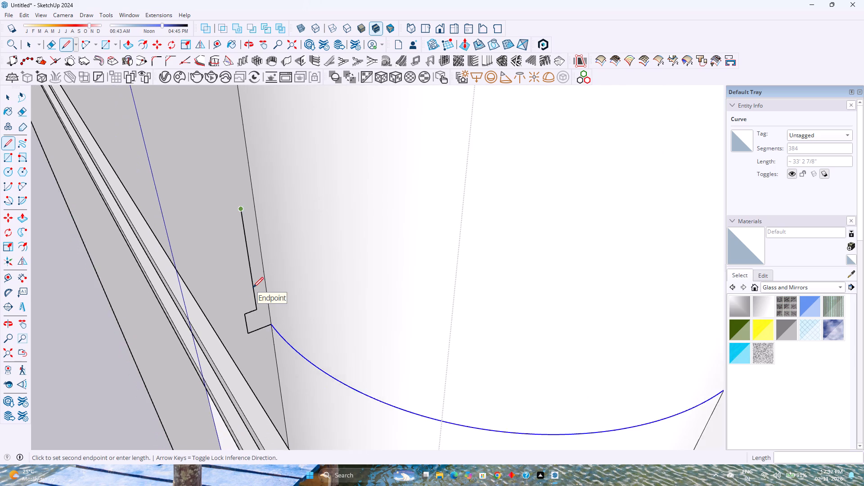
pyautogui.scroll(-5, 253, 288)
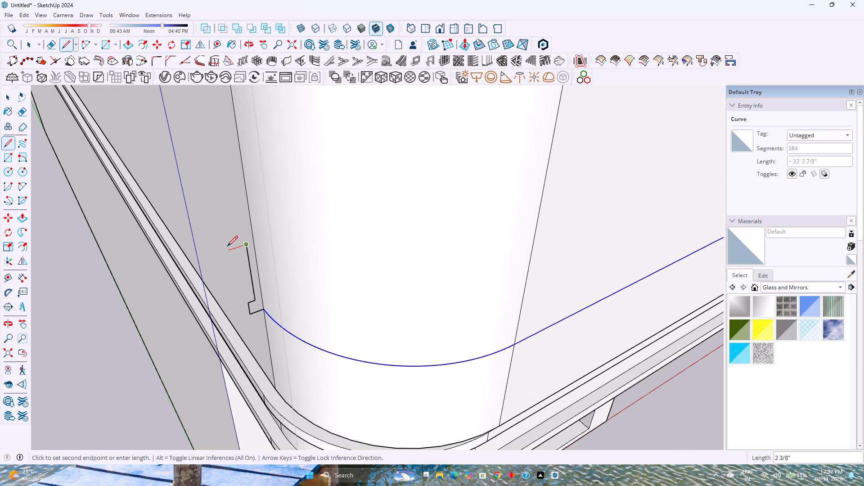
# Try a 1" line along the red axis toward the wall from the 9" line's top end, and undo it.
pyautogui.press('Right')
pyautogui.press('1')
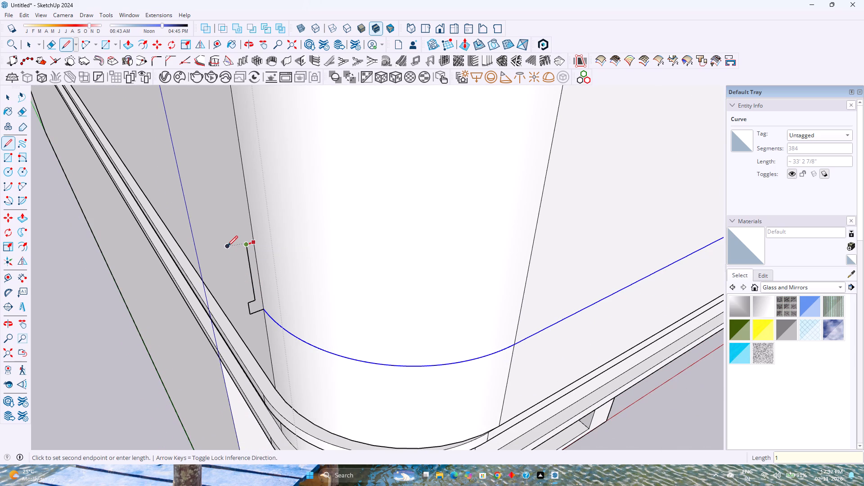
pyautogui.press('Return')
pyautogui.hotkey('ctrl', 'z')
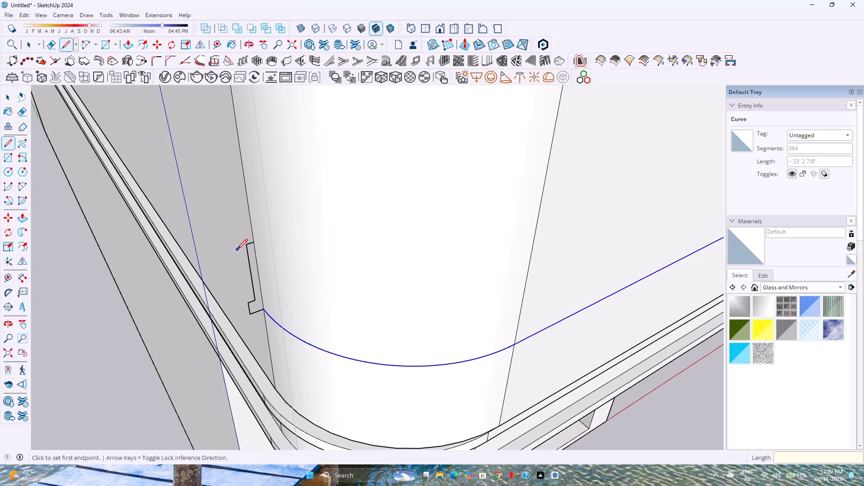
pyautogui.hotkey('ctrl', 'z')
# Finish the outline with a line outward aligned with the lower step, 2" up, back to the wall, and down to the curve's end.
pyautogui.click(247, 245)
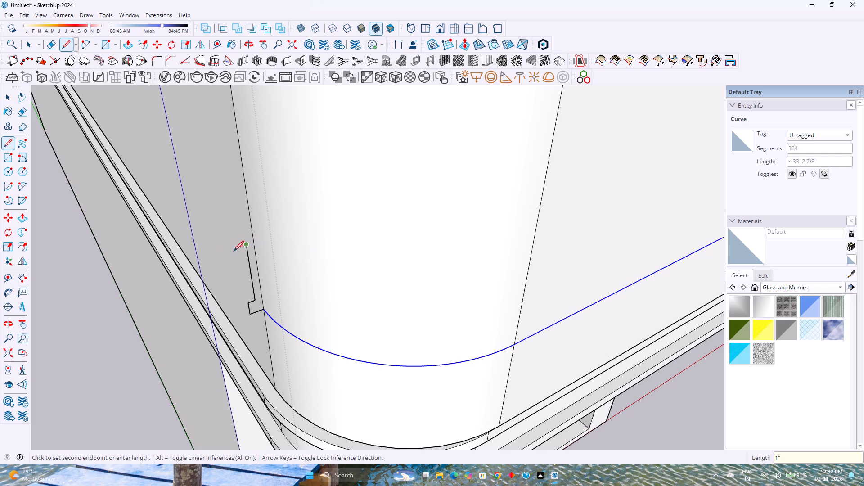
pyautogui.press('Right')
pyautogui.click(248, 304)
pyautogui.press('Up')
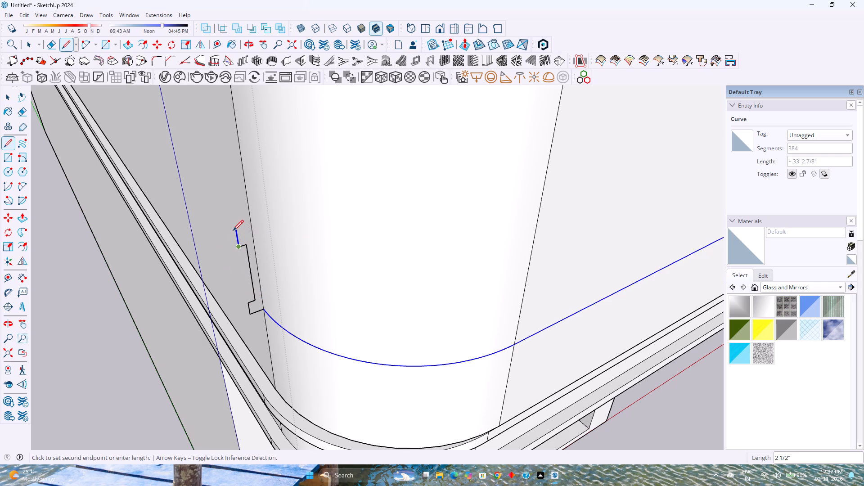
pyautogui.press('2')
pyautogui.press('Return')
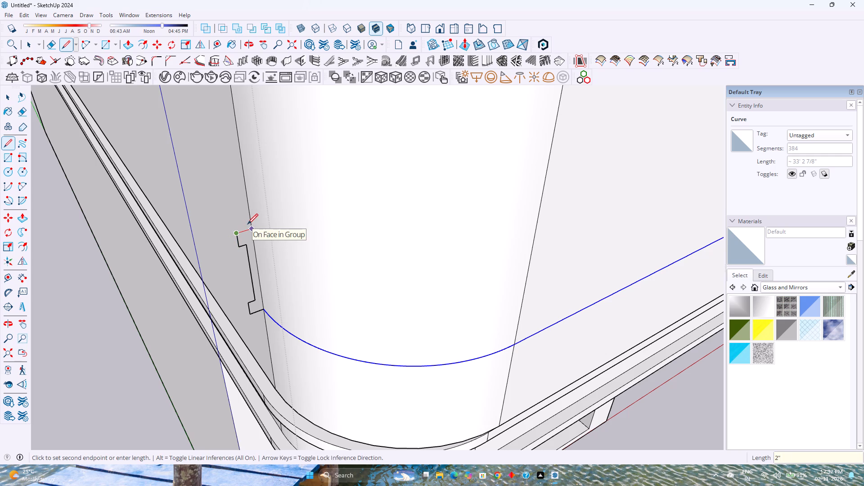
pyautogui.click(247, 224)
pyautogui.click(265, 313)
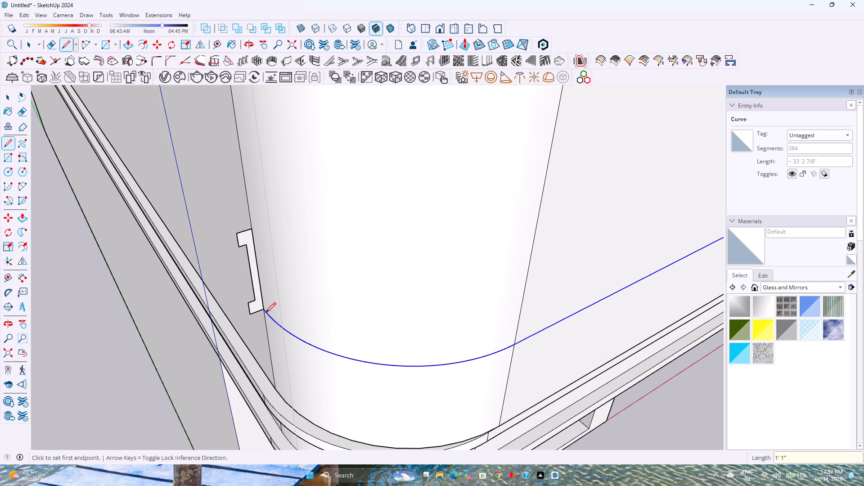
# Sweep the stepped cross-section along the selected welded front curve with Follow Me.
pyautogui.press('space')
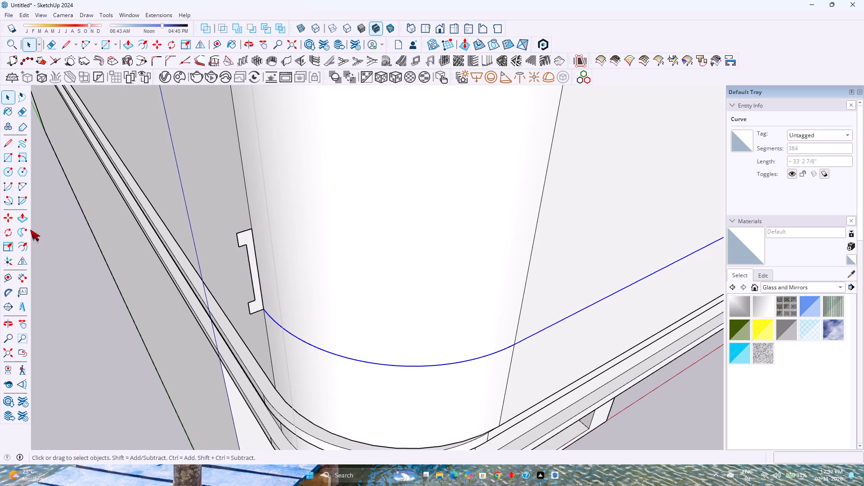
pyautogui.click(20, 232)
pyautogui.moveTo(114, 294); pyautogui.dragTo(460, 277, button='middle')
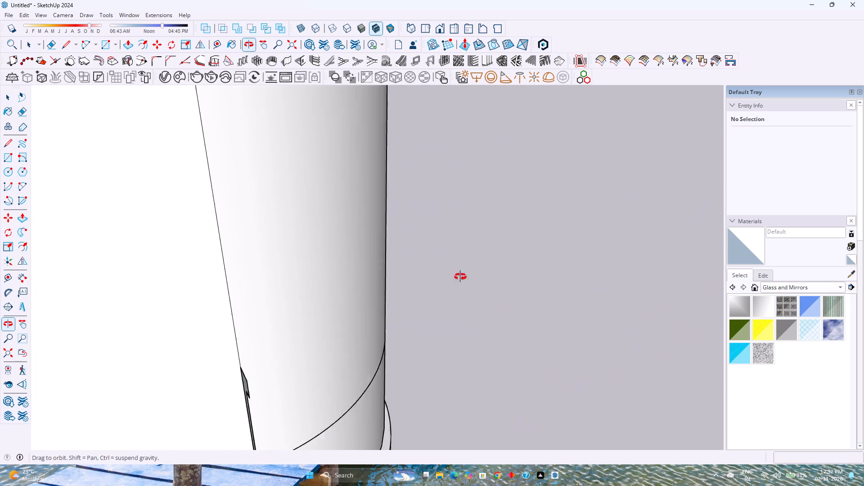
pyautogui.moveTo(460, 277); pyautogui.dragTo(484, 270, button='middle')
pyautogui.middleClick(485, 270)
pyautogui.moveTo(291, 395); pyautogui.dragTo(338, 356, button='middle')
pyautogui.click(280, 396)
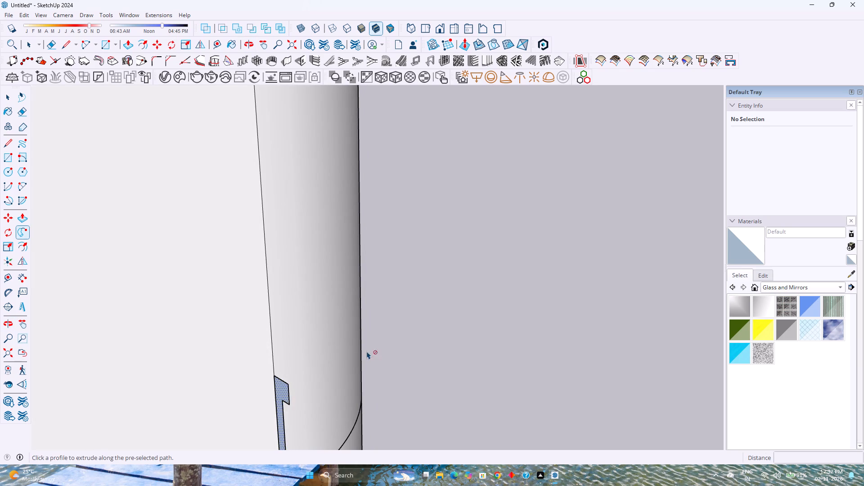
# Examine the swept band around the rounded corner, slanted section and upper front from several angles.
pyautogui.moveTo(373, 344); pyautogui.dragTo(151, 362, button='middle')
pyautogui.middleClick(150, 362)
pyautogui.middleClick(149, 362)
pyautogui.scroll(-19, 191, 349)
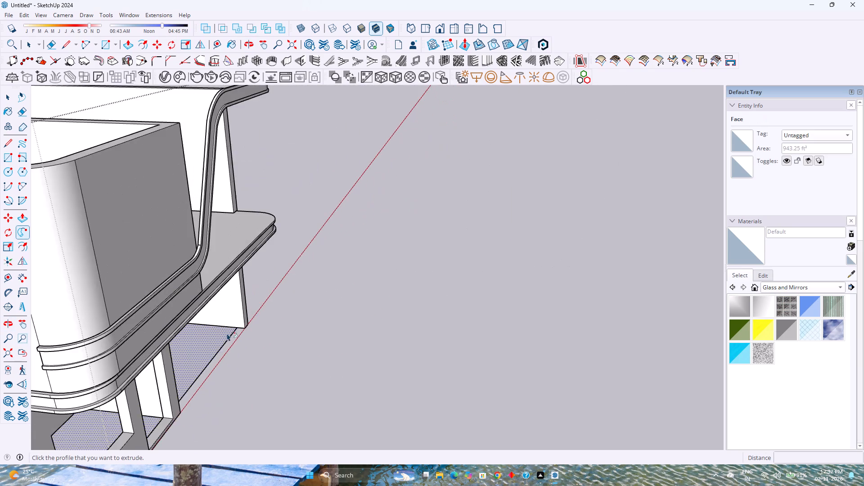
pyautogui.moveTo(228, 332); pyautogui.dragTo(116, 332, button='middle')
pyautogui.scroll(-3, 123, 282)
pyautogui.keyDown('shift'); pyautogui.moveTo(243, 303); pyautogui.dragTo(321, 360, button='middle'); pyautogui.keyUp('shift')
pyautogui.keyDown('shift'); pyautogui.middleClick(321, 360); pyautogui.keyUp('shift')
pyautogui.moveTo(330, 360); pyautogui.dragTo(215, 351, button='middle')
pyautogui.moveTo(211, 349); pyautogui.dragTo(207, 348, button='middle')
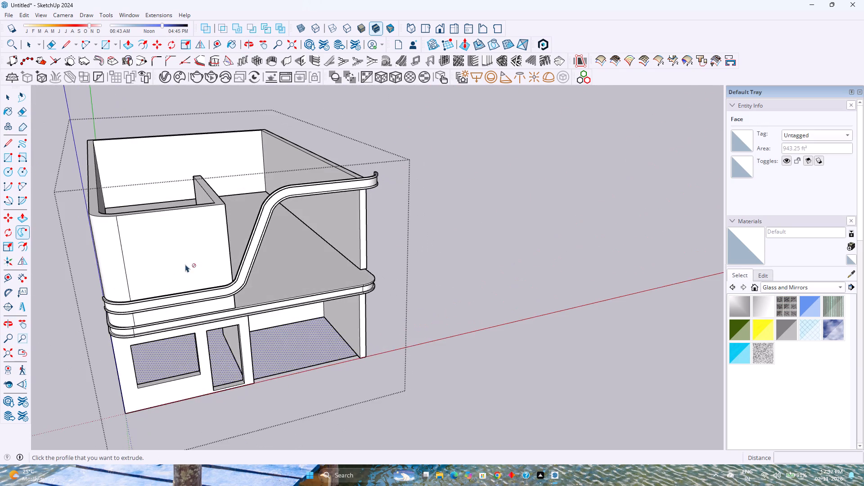
pyautogui.scroll(14, 197, 261)
pyautogui.keyDown('shift'); pyautogui.moveTo(279, 283); pyautogui.dragTo(305, 346, button='middle'); pyautogui.keyUp('shift')
pyautogui.moveTo(304, 350); pyautogui.dragTo(184, 342, button='middle')
pyautogui.scroll(-4, 356, 315)
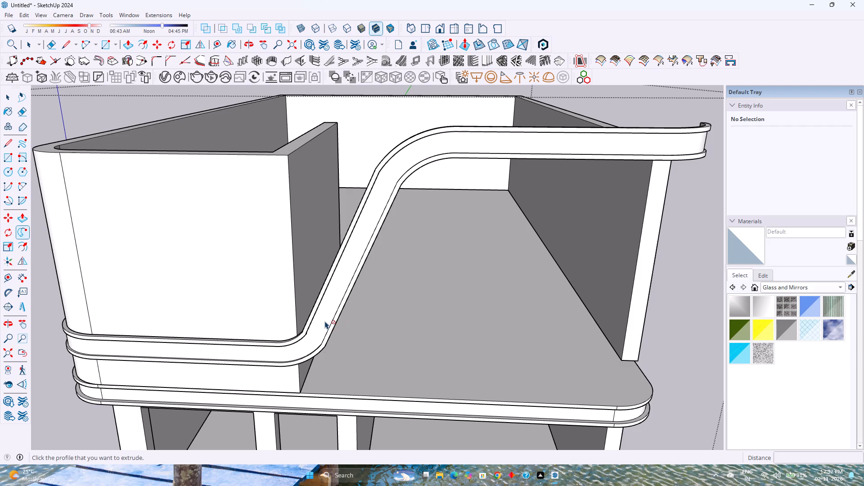
pyautogui.scroll(-5, 325, 321)
pyautogui.moveTo(291, 336); pyautogui.dragTo(309, 282, button='middle')
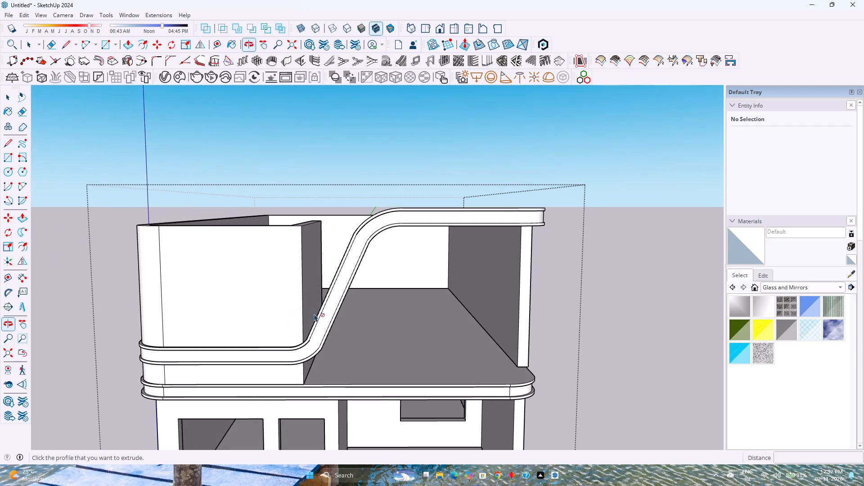
pyautogui.scroll(2, 301, 333)
pyautogui.moveTo(301, 333); pyautogui.dragTo(178, 352, button='middle')
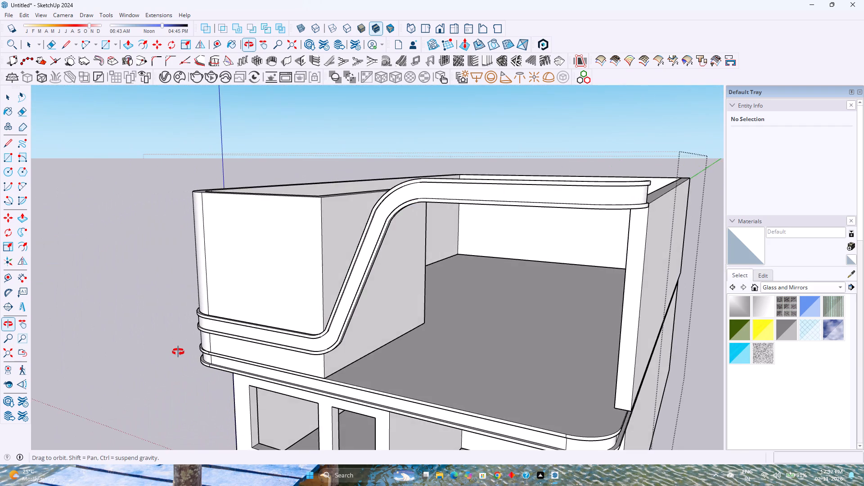
pyautogui.moveTo(178, 352); pyautogui.dragTo(158, 344, button='middle')
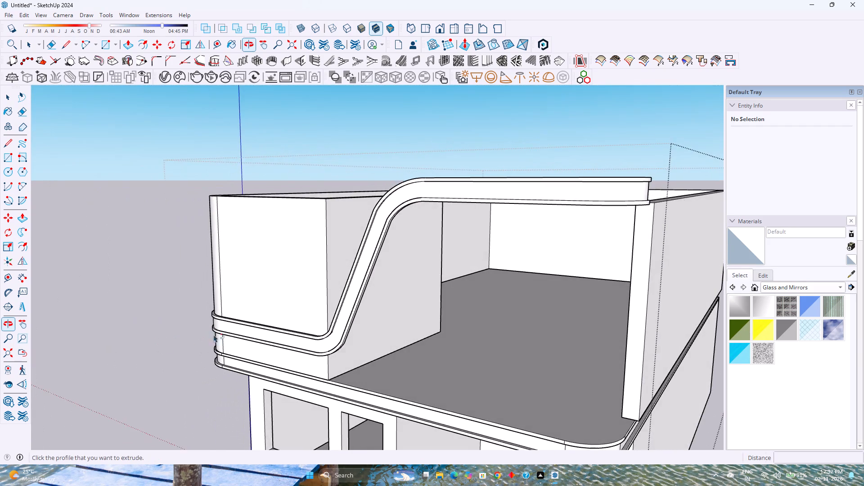
pyautogui.scroll(-1, 297, 327)
pyautogui.moveTo(297, 327); pyautogui.dragTo(358, 321, button='middle')
pyautogui.middleClick(358, 321)
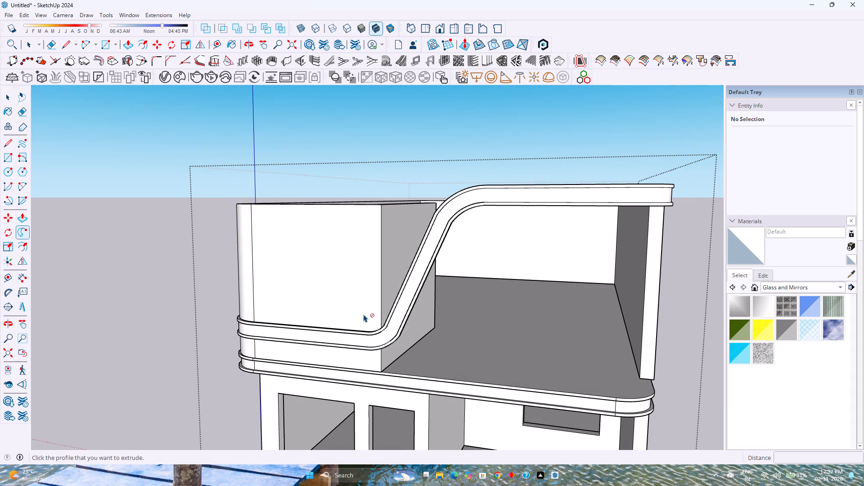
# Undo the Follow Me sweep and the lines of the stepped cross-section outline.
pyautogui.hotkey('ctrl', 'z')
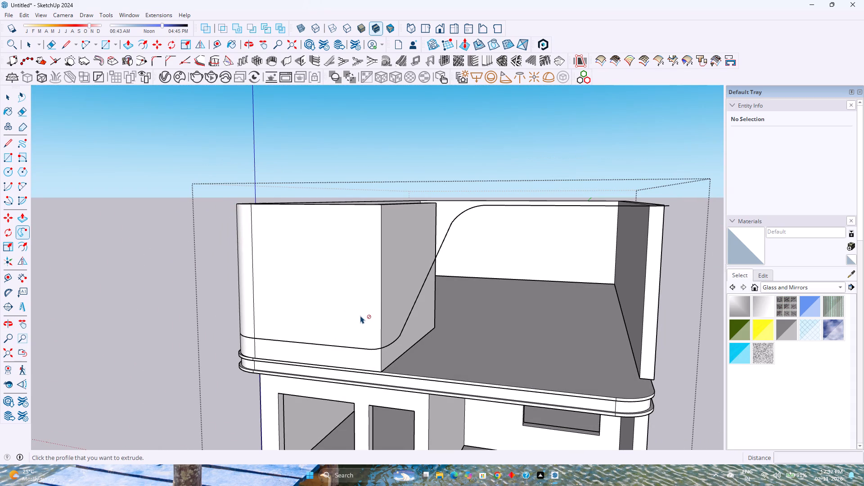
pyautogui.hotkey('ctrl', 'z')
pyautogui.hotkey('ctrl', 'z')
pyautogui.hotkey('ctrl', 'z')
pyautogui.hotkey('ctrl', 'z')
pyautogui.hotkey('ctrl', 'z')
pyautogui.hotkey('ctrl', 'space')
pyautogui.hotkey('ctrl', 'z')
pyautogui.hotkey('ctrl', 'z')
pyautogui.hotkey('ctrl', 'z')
# Undo the front curve's welding, corner end pieces and guide deletions, back to the full set of vertical and horizontal construction guides.
pyautogui.hotkey('ctrl', 'z')
pyautogui.hotkey('ctrl', 'z')
pyautogui.hotkey('ctrl', 'z')
pyautogui.hotkey('ctrl', 'z')
pyautogui.hotkey('ctrl', 'z')
pyautogui.hotkey('ctrl', 'z')
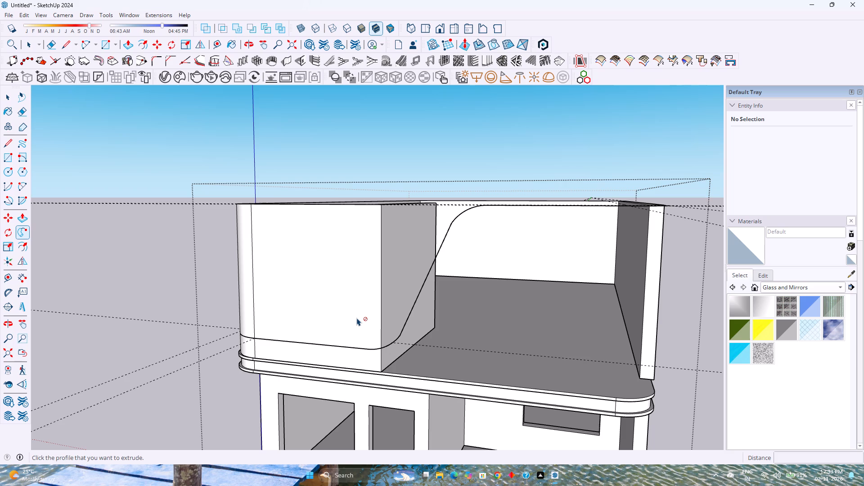
pyautogui.hotkey('ctrl', 'z')
pyautogui.press('space')
pyautogui.hotkey('ctrl', 'z')
pyautogui.hotkey('ctrl', 'z')
pyautogui.hotkey('ctrl', 'z')
pyautogui.hotkey('ctrl', 'z')
pyautogui.hotkey('ctrl', 'z')
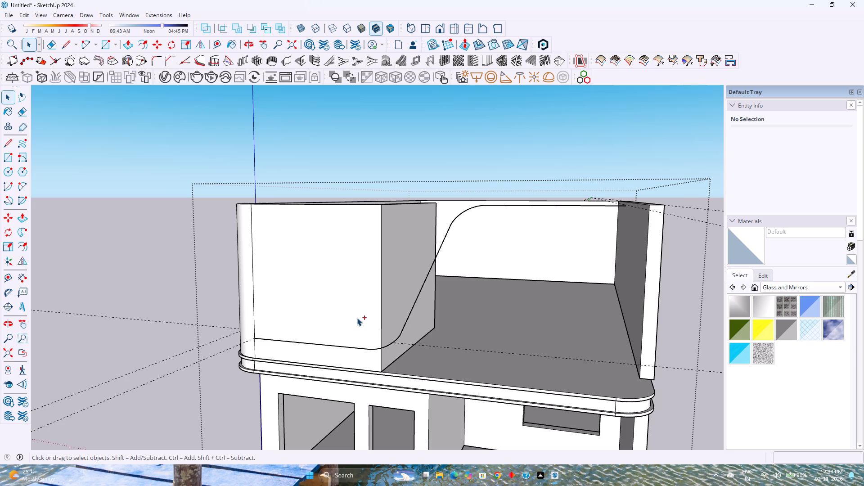
pyautogui.hotkey('ctrl', 'z')
pyautogui.hotkey('ctrl', 'z')
pyautogui.hotkey('ctrl', 'z')
pyautogui.hotkey('ctrl', 'z')
pyautogui.hotkey('ctrl', 'z')
pyautogui.hotkey('ctrl', 'z')
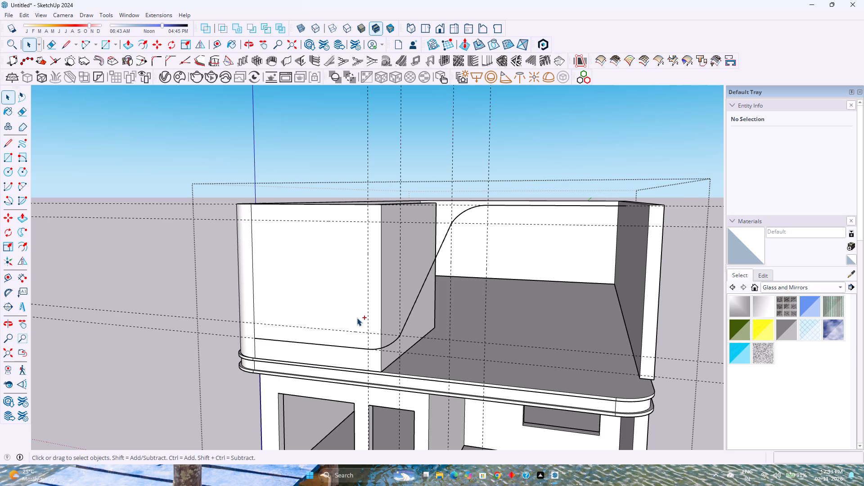
# Undo the front profile's rounded bends, slanted line and upper line, keeping only the lower horizontal line on the front wall.
pyautogui.hotkey('ctrl', 'z')
pyautogui.hotkey('ctrl', 'z')
pyautogui.hotkey('ctrl', 'z')
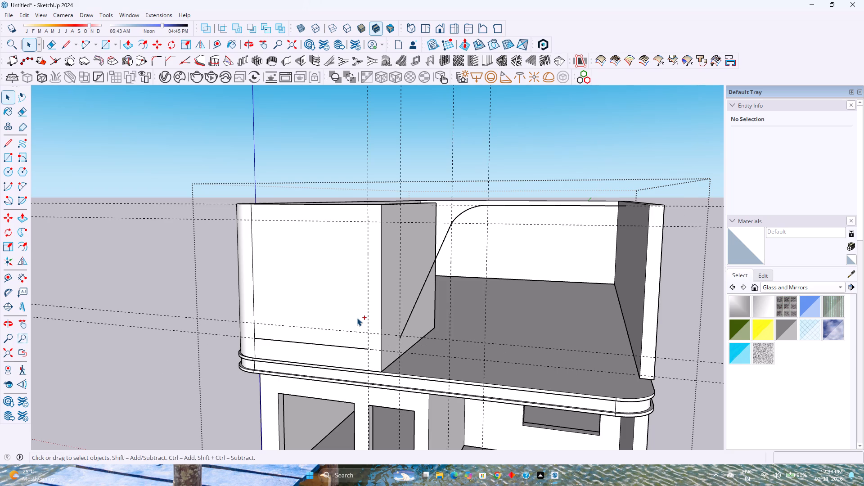
pyautogui.hotkey('ctrl', 'z')
pyautogui.hotkey('ctrl', 'z')
pyautogui.hotkey('ctrl', 'z')
pyautogui.hotkey('ctrl', 'z')
pyautogui.hotkey('ctrl', 'z')
pyautogui.hotkey('ctrl', 'z')
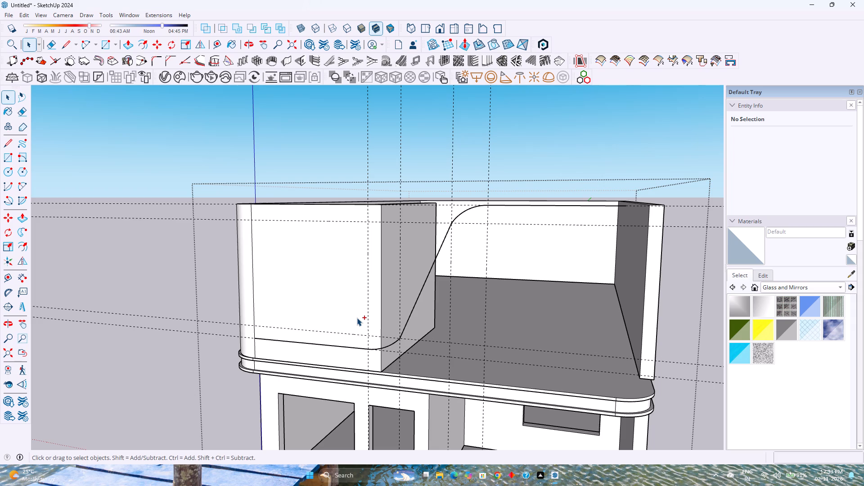
pyautogui.hotkey('ctrl', 'z')
pyautogui.hotkey('ctrl', 'z')
pyautogui.hotkey('ctrl', 'z')
pyautogui.hotkey('ctrl', 'z')
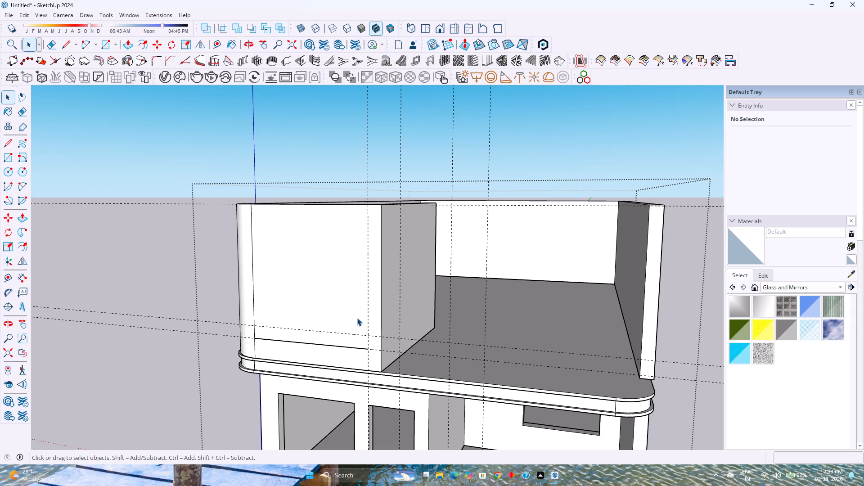
# Place a horizontal guide 1' below the top edge of the upper front wall.
pyautogui.click(216, 41)
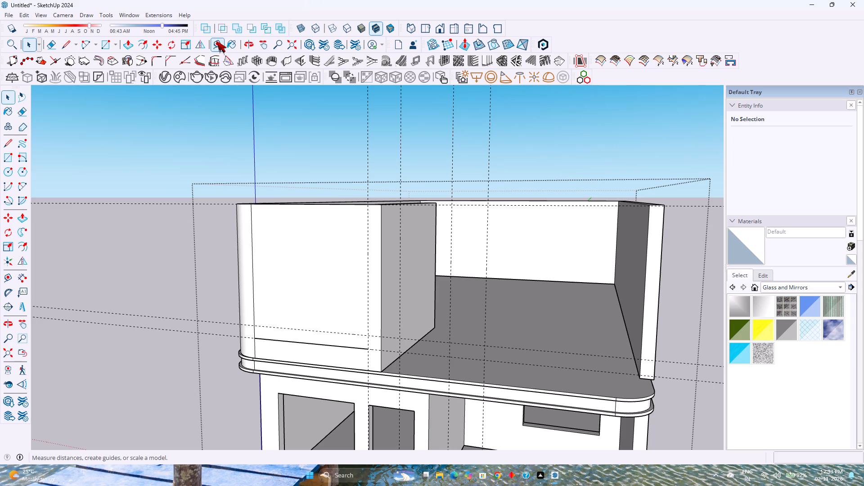
pyautogui.click(297, 206)
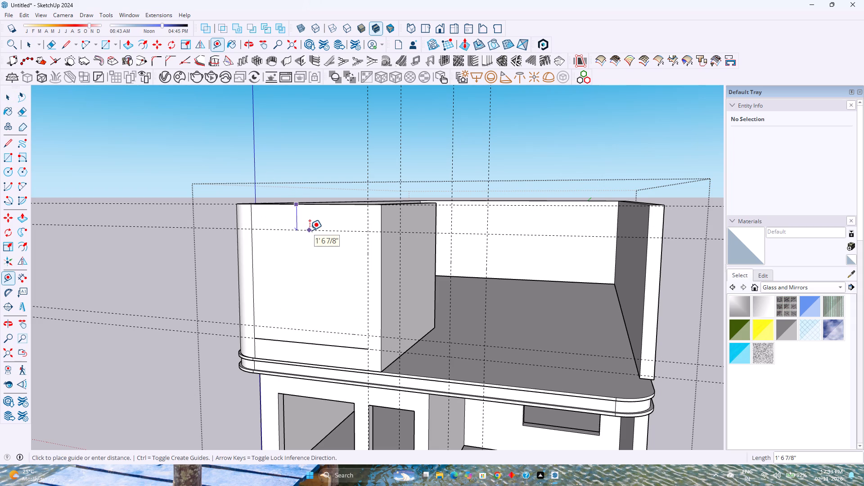
pyautogui.press('1')
pyautogui.press("'")
pyautogui.press('Return')
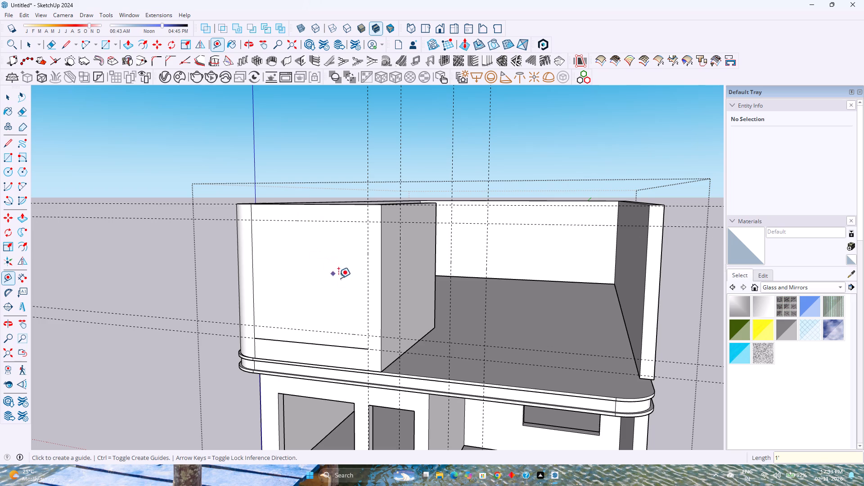
pyautogui.press('space')
# Delete the horizontal guide just above the lower profile line on the front wall.
pyautogui.moveTo(401, 295); pyautogui.dragTo(426, 284, button='middle')
pyautogui.middleClick(426, 284)
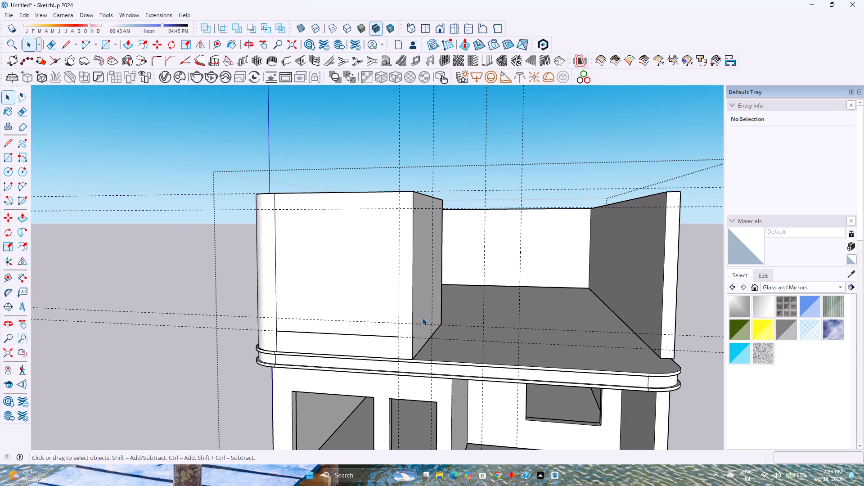
pyautogui.click(405, 324)
pyautogui.press('Delete')
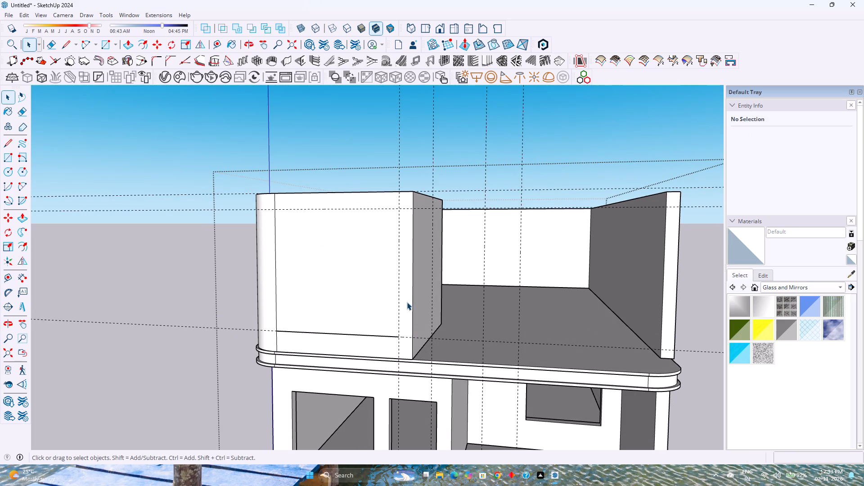
# Place a horizontal guide 1'2" above the lower profile line on the front wall.
pyautogui.moveTo(406, 302); pyautogui.dragTo(385, 342, button='middle')
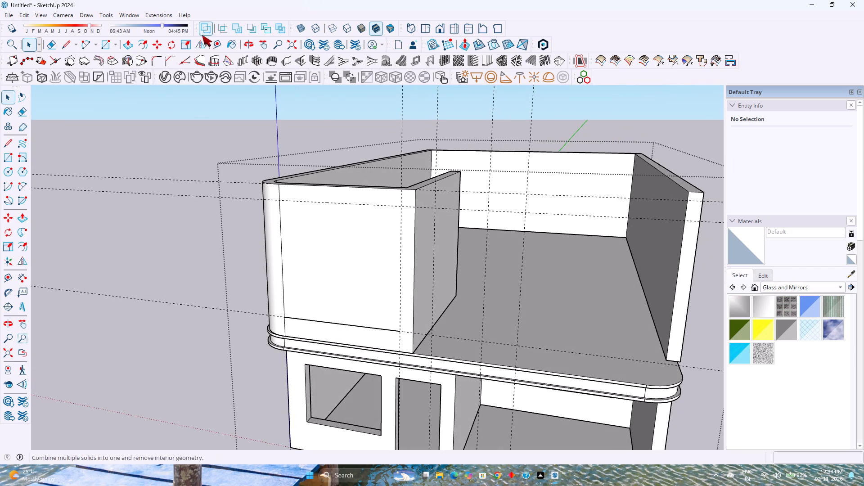
pyautogui.click(214, 42)
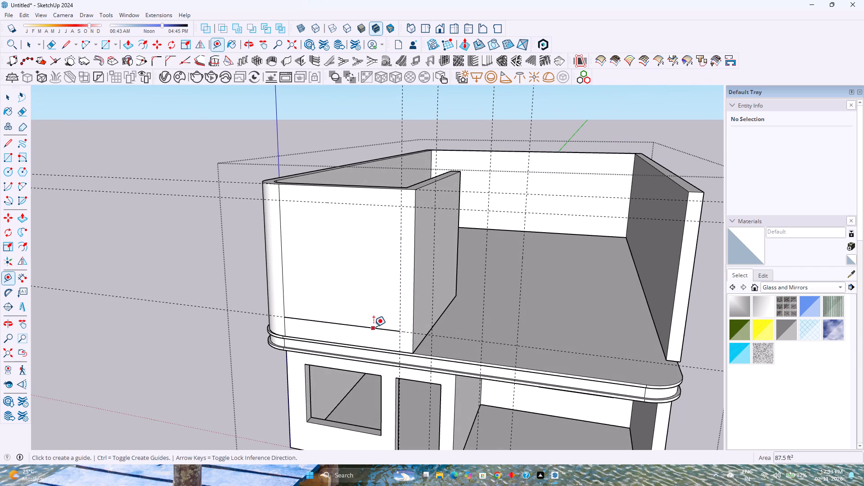
pyautogui.click(373, 327)
pyautogui.press('1')
pyautogui.write("'2")
pyautogui.hotkey('shift', '"')
pyautogui.press('Return')
pyautogui.moveTo(400, 303); pyautogui.dragTo(394, 287, button='middle')
pyautogui.middleClick(395, 287)
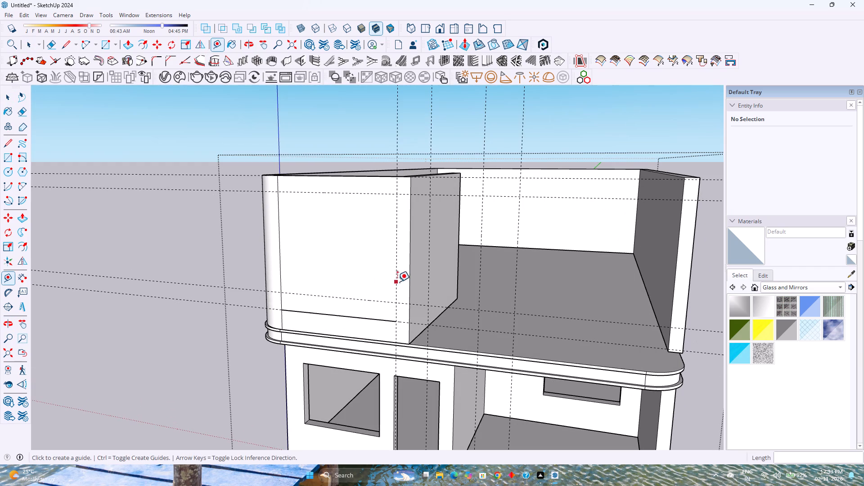
# Draw a tangent arc from the lower profile line's end up to the crossing of the new horizontal guide and the second vertical guide.
pyautogui.press('a')
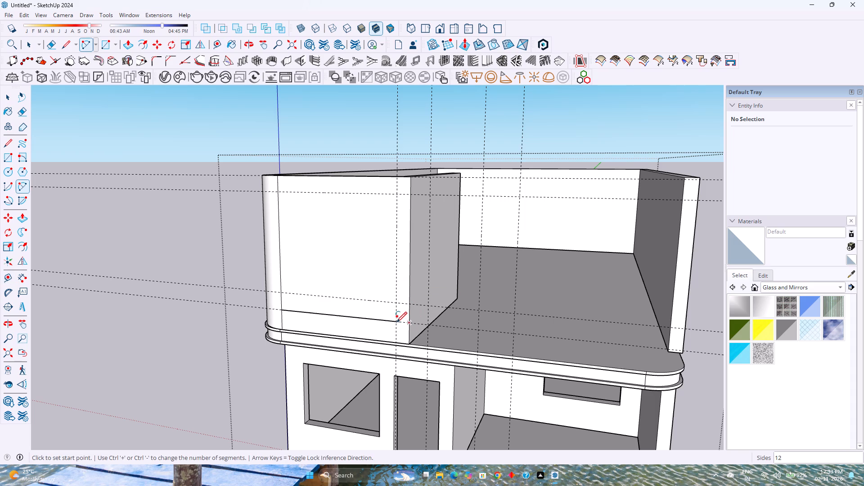
pyautogui.press('a')
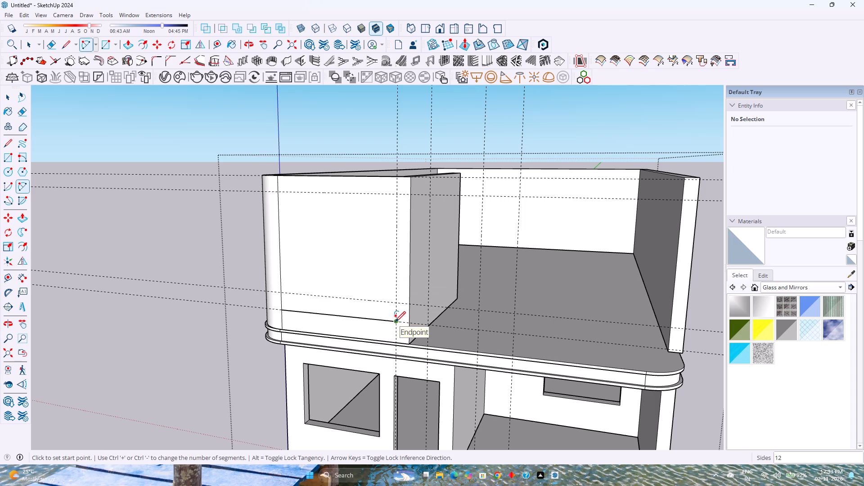
pyautogui.scroll(9, 397, 323)
pyautogui.moveTo(397, 322); pyautogui.dragTo(443, 368, button='middle')
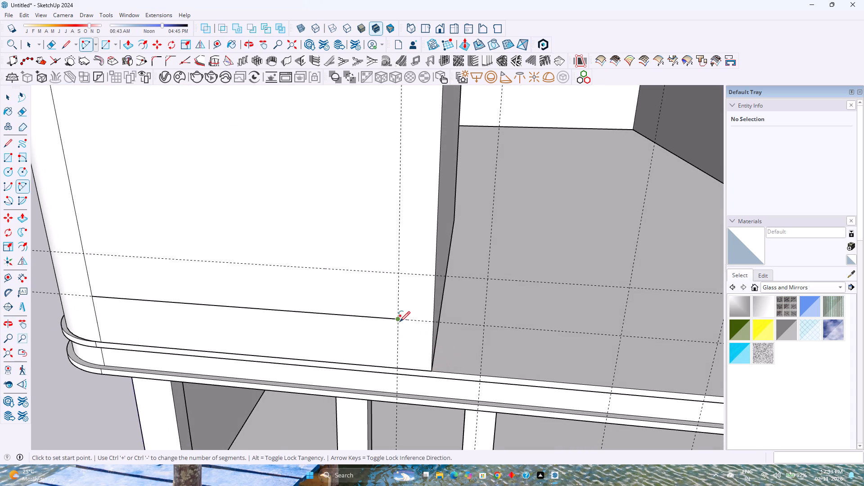
pyautogui.click(398, 319)
pyautogui.doubleClick(489, 278)
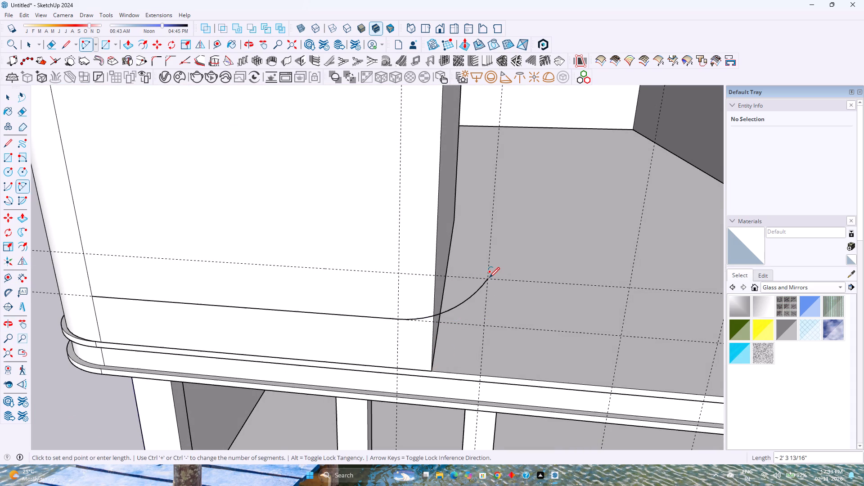
pyautogui.click(488, 277)
pyautogui.scroll(-3, 515, 223)
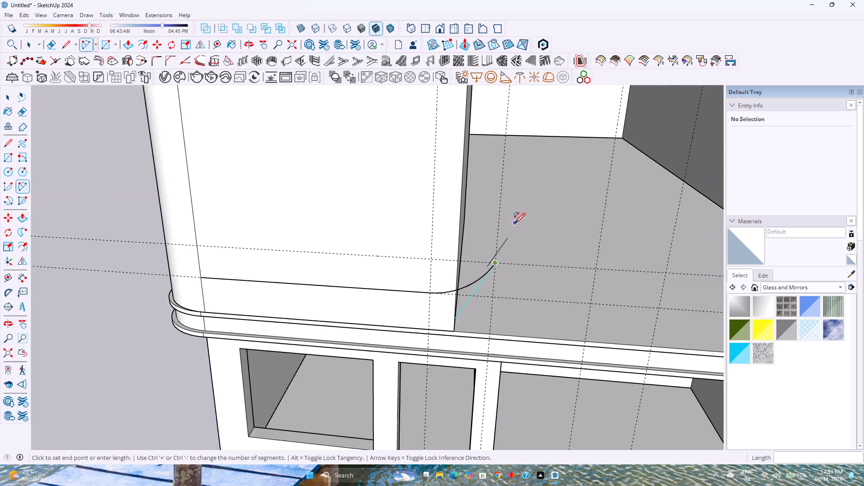
# Draw a slanted line about 7'2" long from the arc's end to the third vertical guide at the lower of the two top guides.
pyautogui.press('a')
pyautogui.click(501, 253)
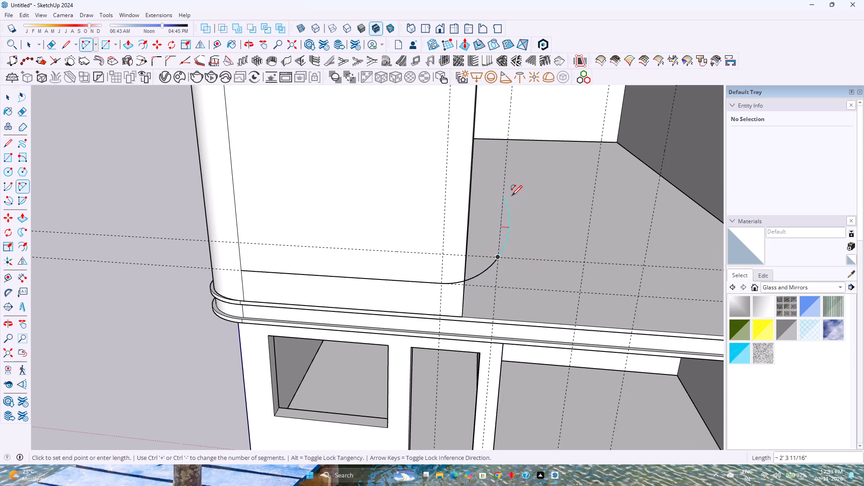
pyautogui.scroll(-3, 512, 196)
pyautogui.press('l')
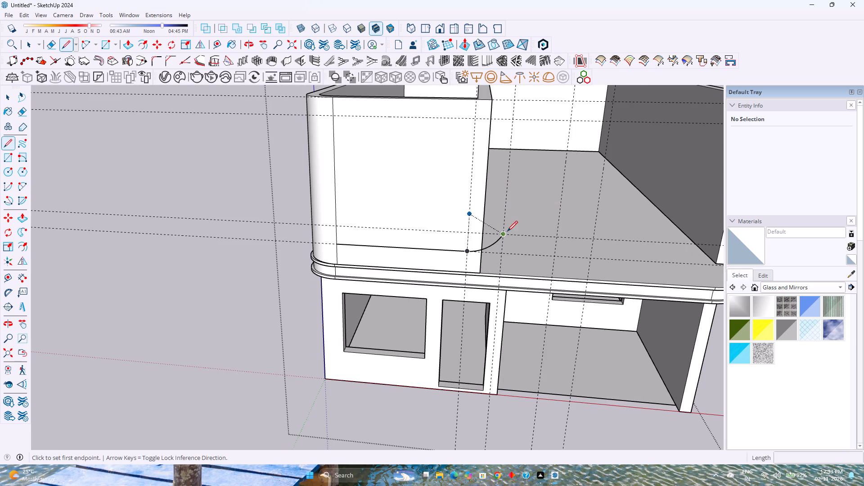
pyautogui.click(504, 233)
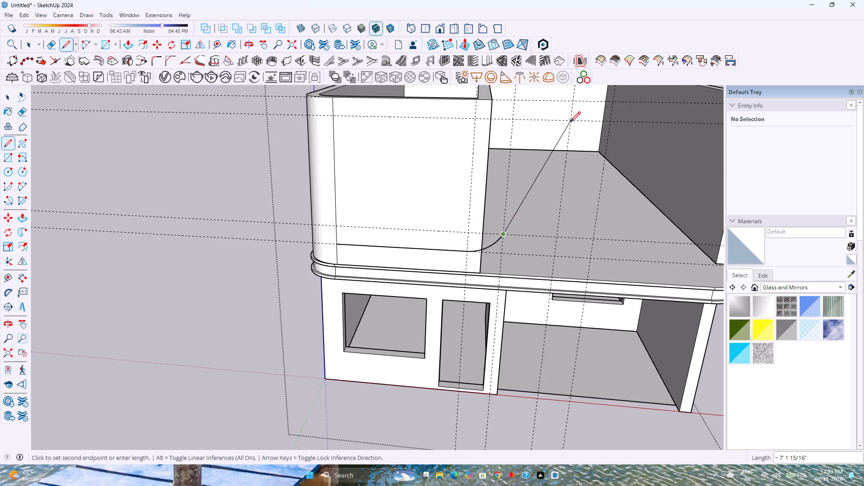
pyautogui.click(570, 121)
pyautogui.keyDown('shift'); pyautogui.moveTo(558, 132); pyautogui.dragTo(487, 214, button='middle'); pyautogui.keyUp('shift')
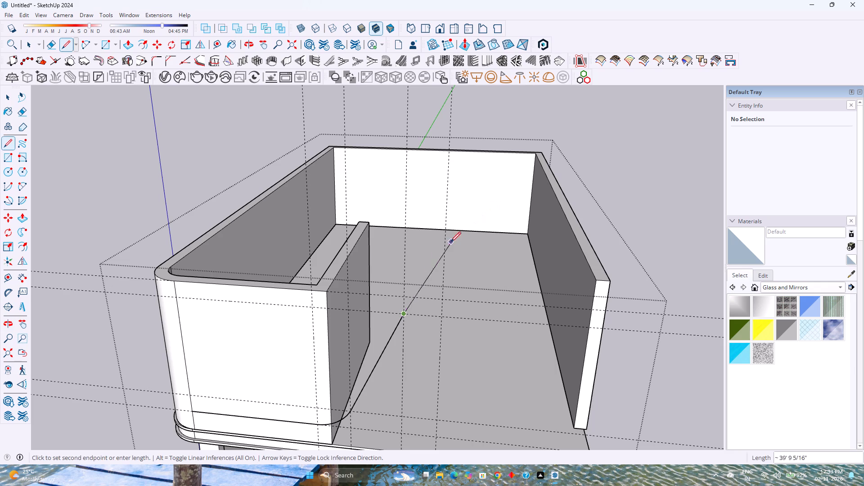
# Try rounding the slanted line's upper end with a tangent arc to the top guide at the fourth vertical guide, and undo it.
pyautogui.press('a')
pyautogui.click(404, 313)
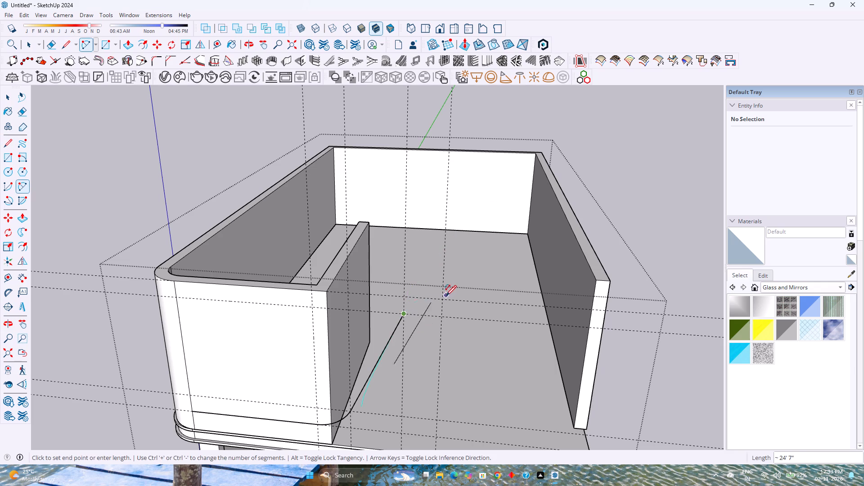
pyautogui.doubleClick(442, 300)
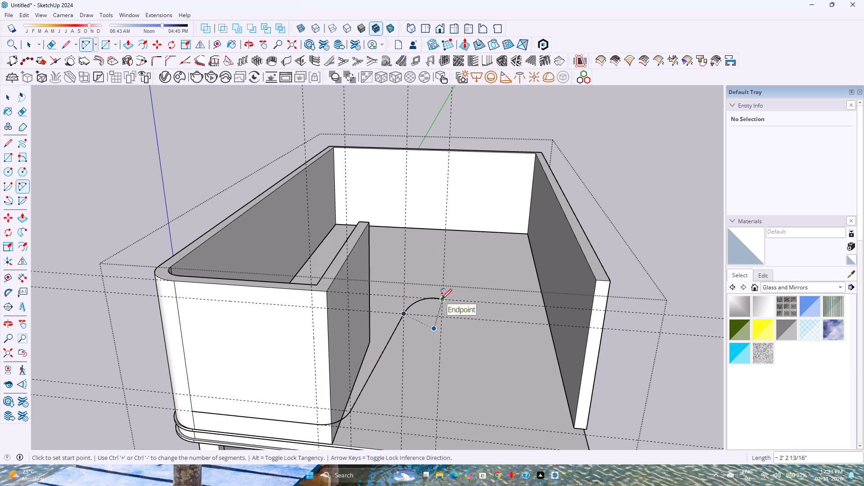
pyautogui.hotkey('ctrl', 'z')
# Draw an arc with a bulge of about 3 7/16" from the slanted line's upper end to the top guide at the fourth vertical guide.
pyautogui.scroll(-1, 402, 318)
pyautogui.scroll(4, 397, 318)
pyautogui.moveTo(400, 312); pyautogui.dragTo(404, 283, button='middle')
pyautogui.scroll(-1, 412, 274)
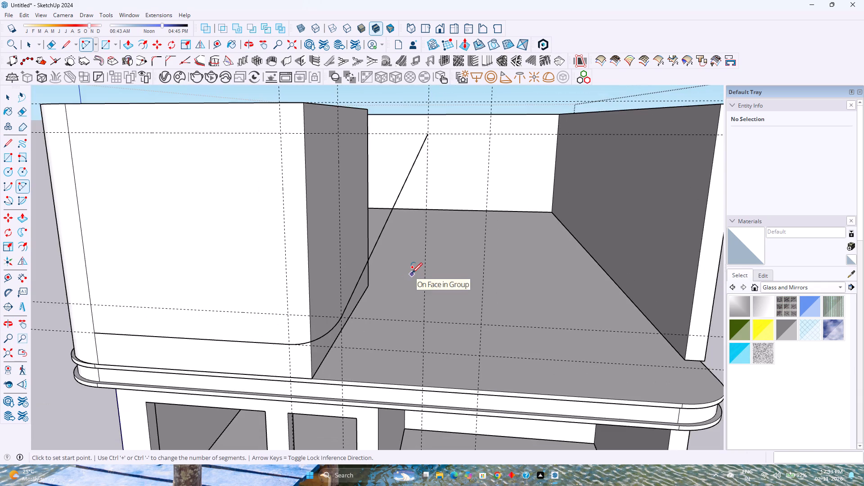
pyautogui.keyDown('shift'); pyautogui.moveTo(418, 247); pyautogui.dragTo(380, 346, button='middle'); pyautogui.keyUp('shift')
pyautogui.click(339, 366)
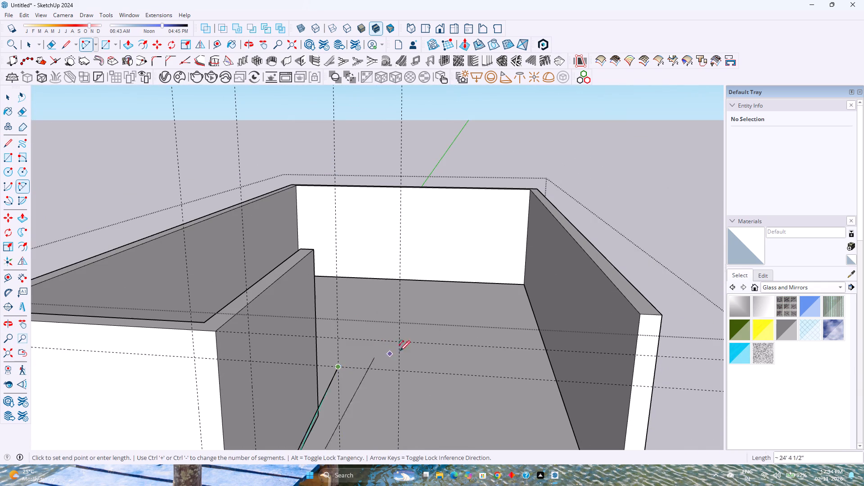
pyautogui.click(400, 342)
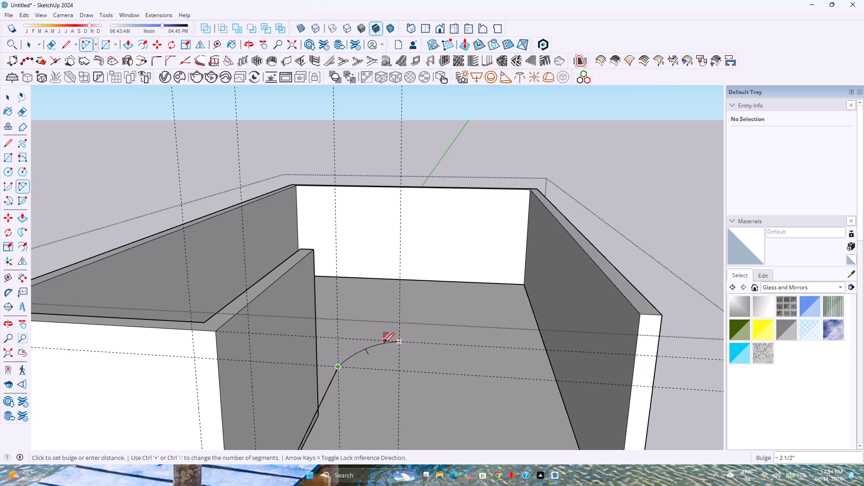
pyautogui.scroll(5, 375, 343)
pyautogui.moveTo(375, 343); pyautogui.dragTo(373, 325, button='middle')
pyautogui.middleClick(373, 325)
pyautogui.scroll(-8, 373, 325)
pyautogui.scroll(4, 360, 253)
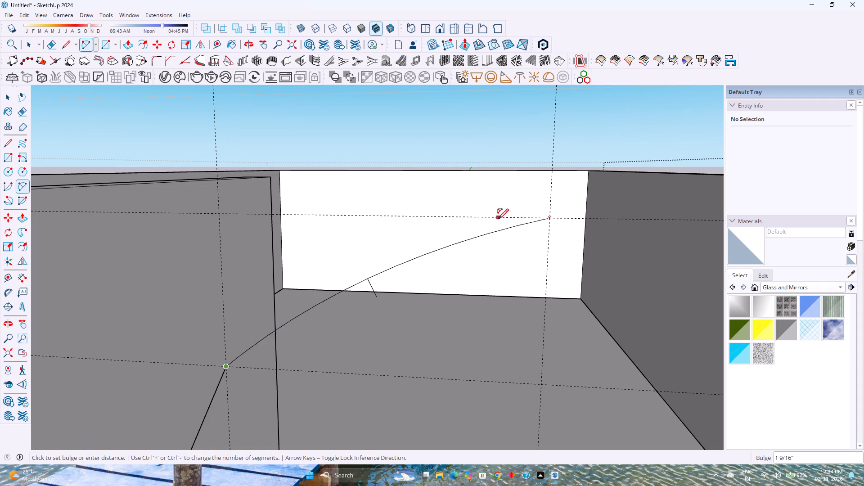
pyautogui.click(437, 215)
# Set the upper arc's segment count to 100.
pyautogui.press('space')
pyautogui.click(389, 243)
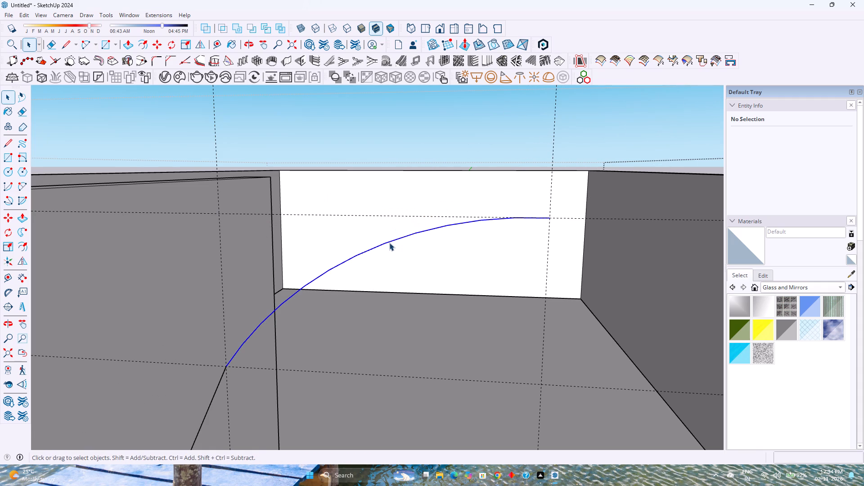
pyautogui.doubleClick(805, 164)
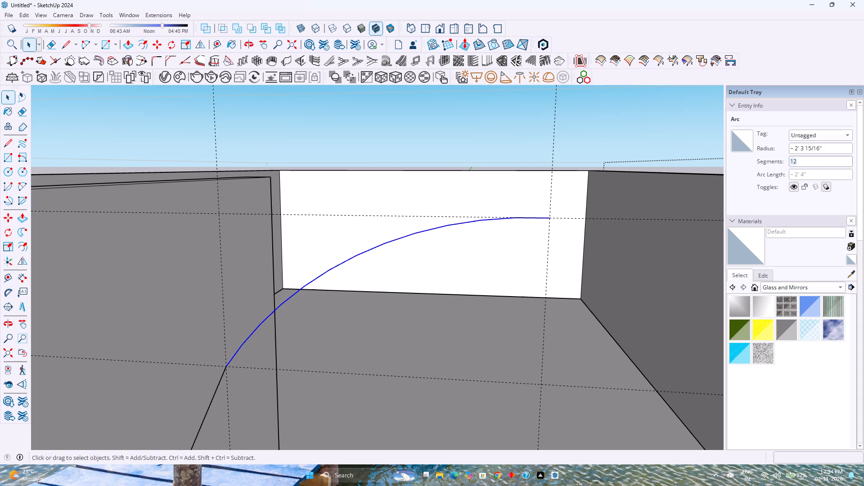
pyautogui.write('100')
pyautogui.press('Return')
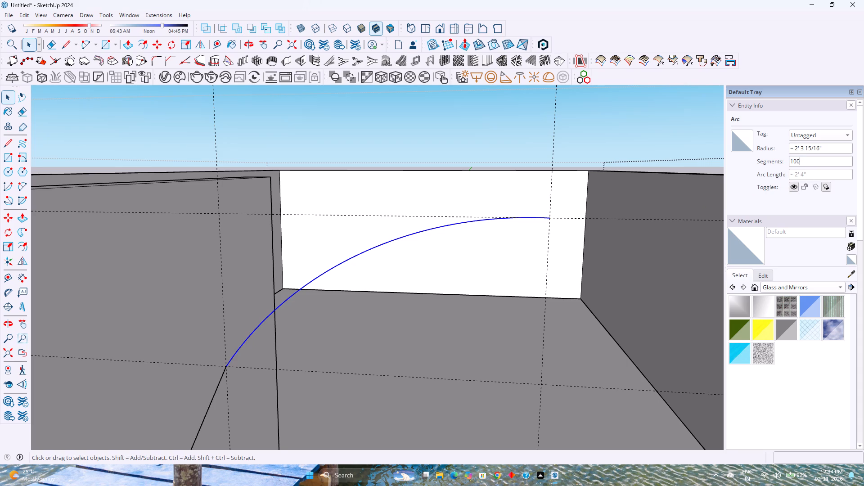
# Draw a horizontal line about 8'4" long from the upper arc's end to the front end of the opposite side wall.
pyautogui.scroll(-7, 216, 386)
pyautogui.press('l')
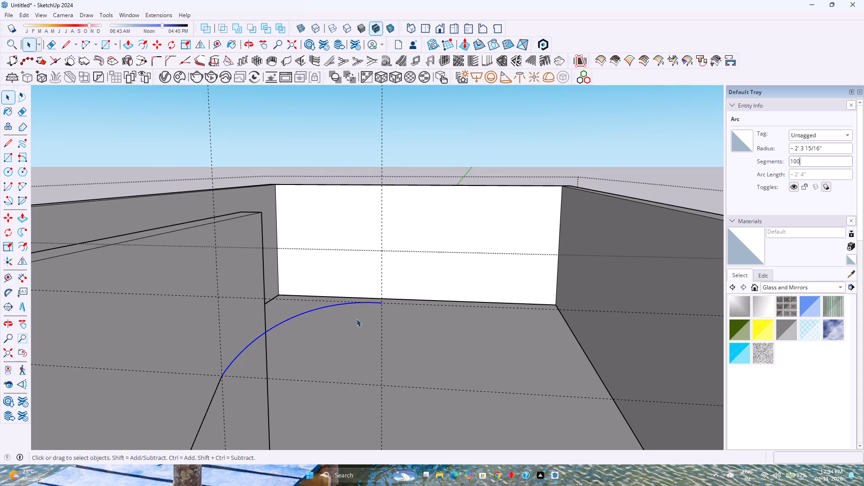
pyautogui.press('Escape')
pyautogui.click(381, 303)
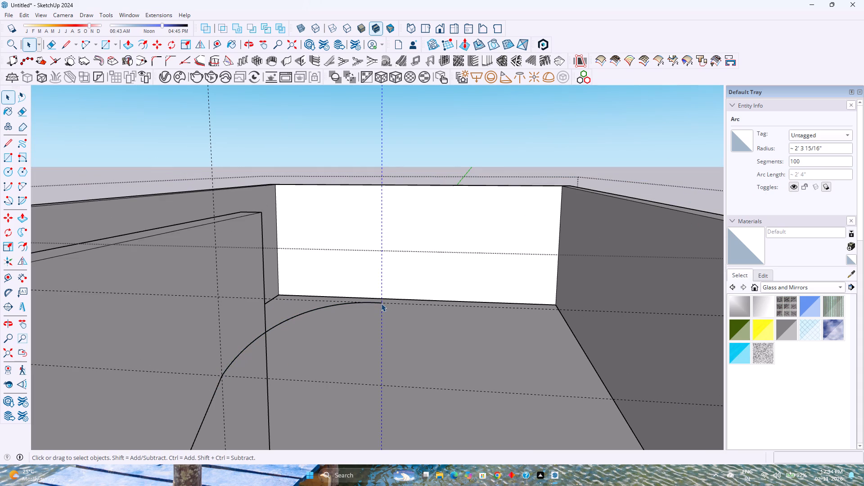
pyautogui.press('l')
pyautogui.click(382, 306)
pyautogui.scroll(-5, 384, 327)
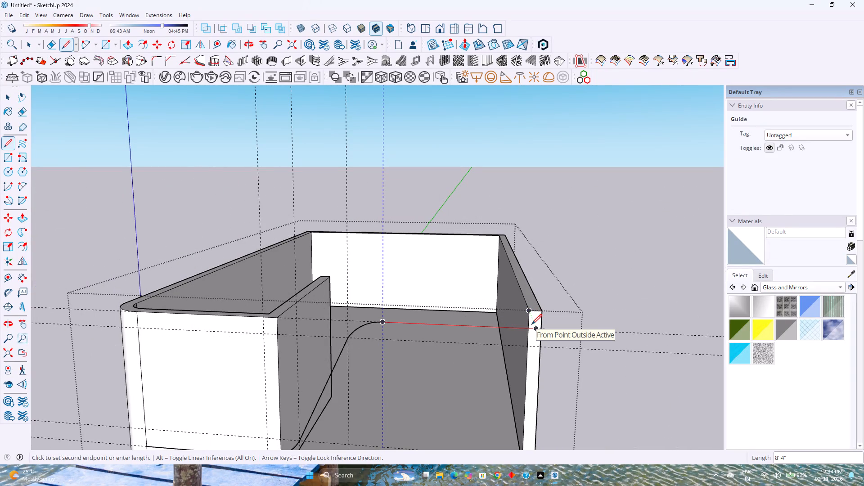
pyautogui.click(531, 324)
pyautogui.moveTo(525, 330); pyautogui.dragTo(507, 337, button='middle')
pyautogui.middleClick(507, 337)
pyautogui.press('space')
# Set the lower arc's segment count to 120.
pyautogui.scroll(-5, 426, 317)
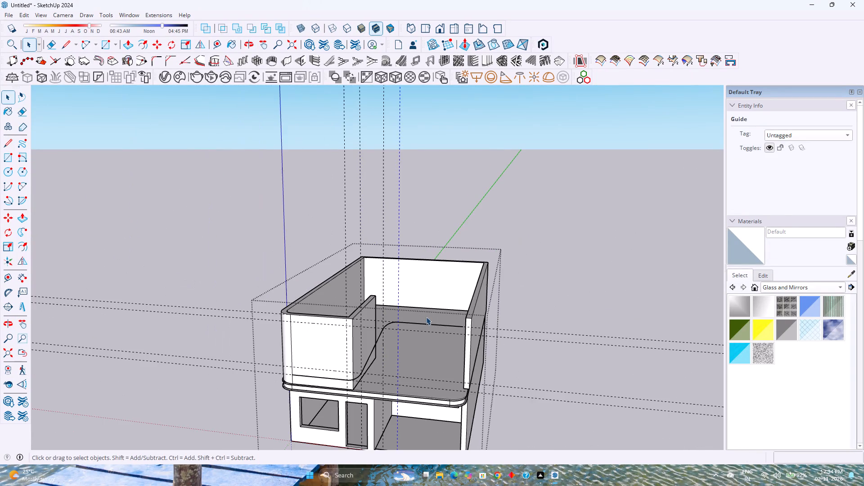
pyautogui.keyDown('shift'); pyautogui.moveTo(383, 345); pyautogui.dragTo(401, 304, button='middle'); pyautogui.keyUp('shift')
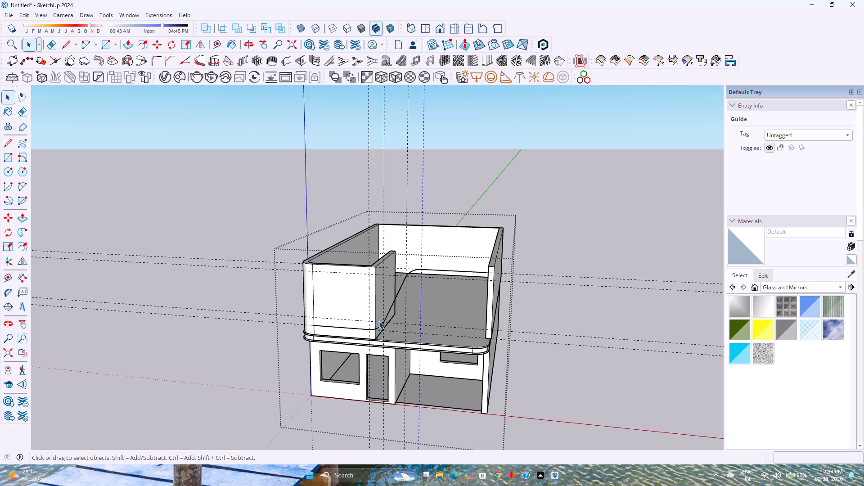
pyautogui.moveTo(391, 300); pyautogui.dragTo(373, 302, button='middle')
pyautogui.scroll(1, 373, 302)
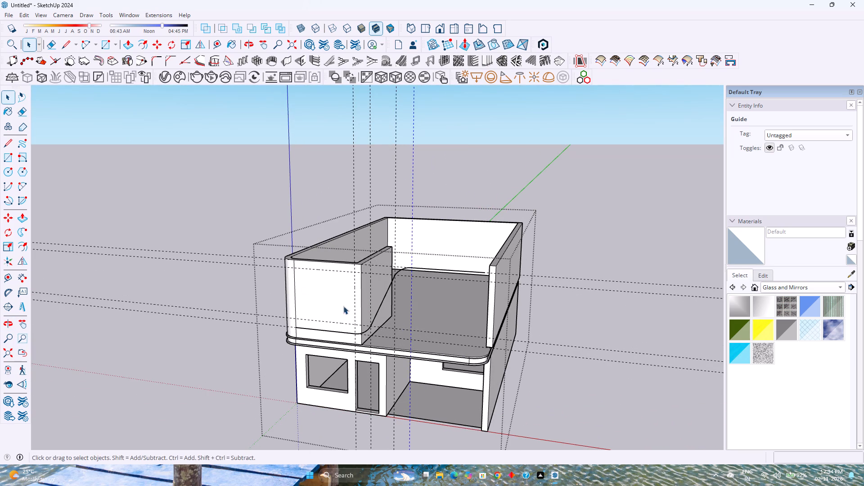
pyautogui.scroll(7, 345, 306)
pyautogui.click(384, 347)
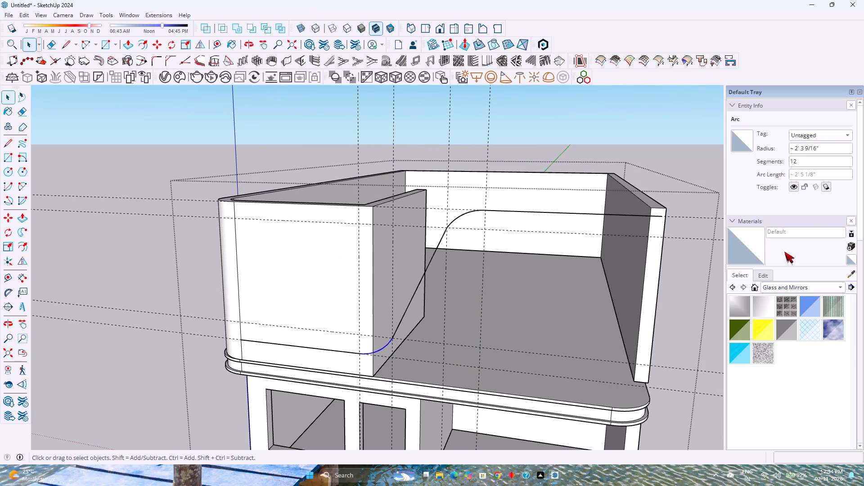
pyautogui.click(809, 161)
pyautogui.press('0')
pyautogui.press('Return')
# Place a guide 2' inward from the outer top edge of the opposite side wall.
pyautogui.scroll(-4, 226, 329)
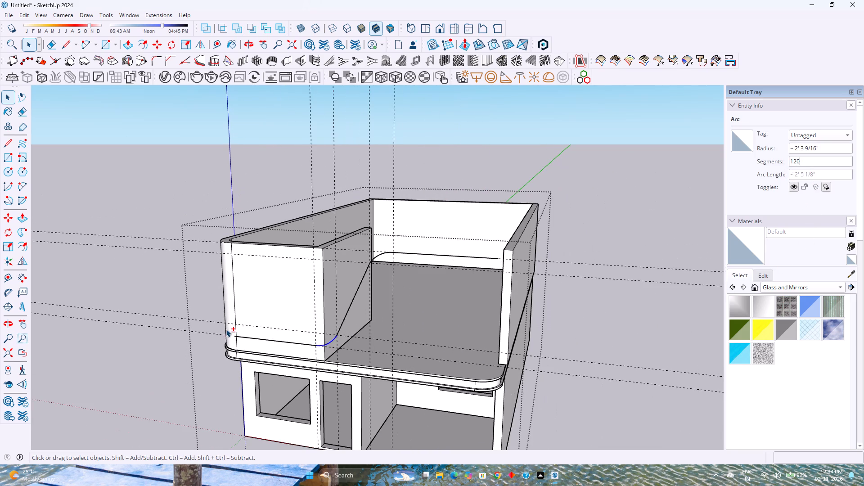
pyautogui.scroll(-2, 302, 323)
pyautogui.moveTo(306, 323); pyautogui.dragTo(368, 434, button='middle')
pyautogui.keyDown('shift'); pyautogui.moveTo(381, 413); pyautogui.dragTo(301, 347, button='middle'); pyautogui.keyUp('shift')
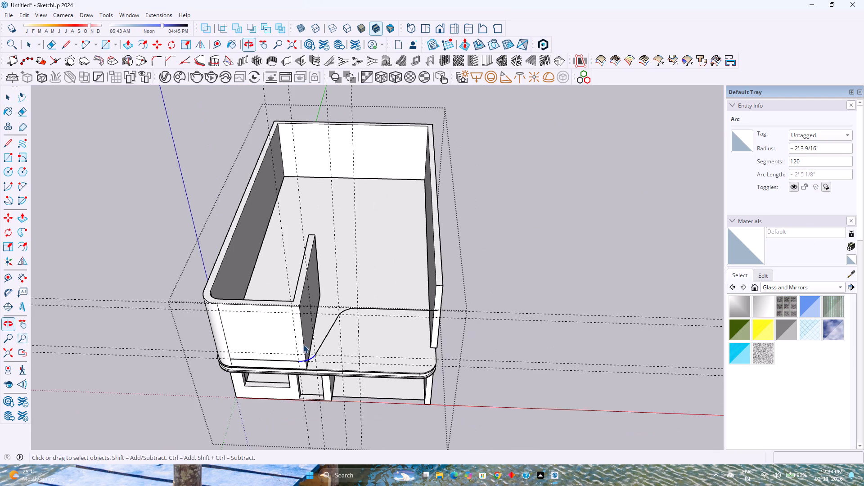
pyautogui.click(212, 46)
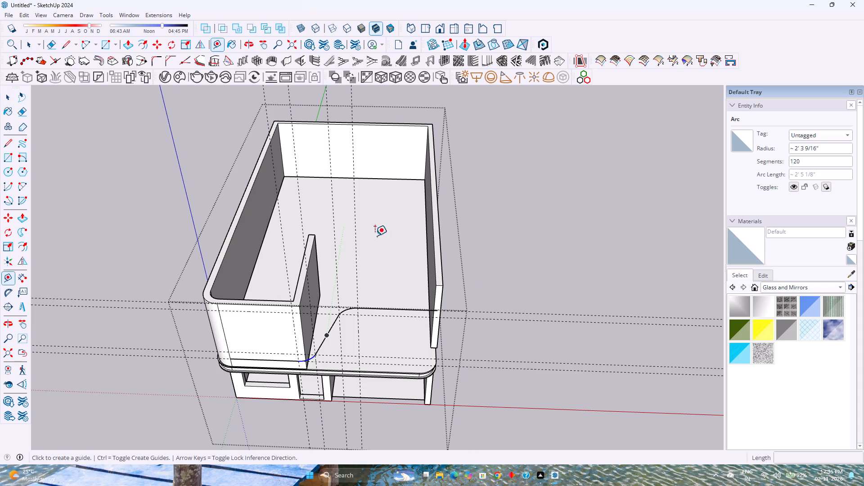
pyautogui.scroll(4, 424, 273)
pyautogui.click(454, 256)
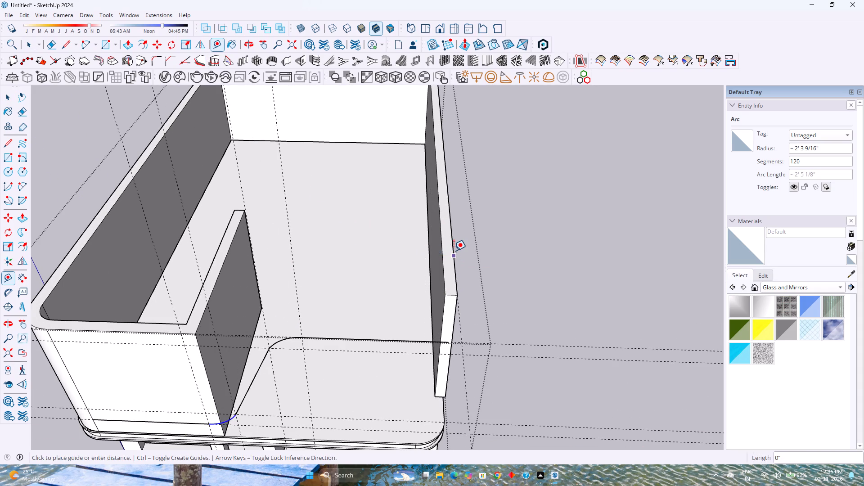
pyautogui.click(449, 243)
pyautogui.click(451, 236)
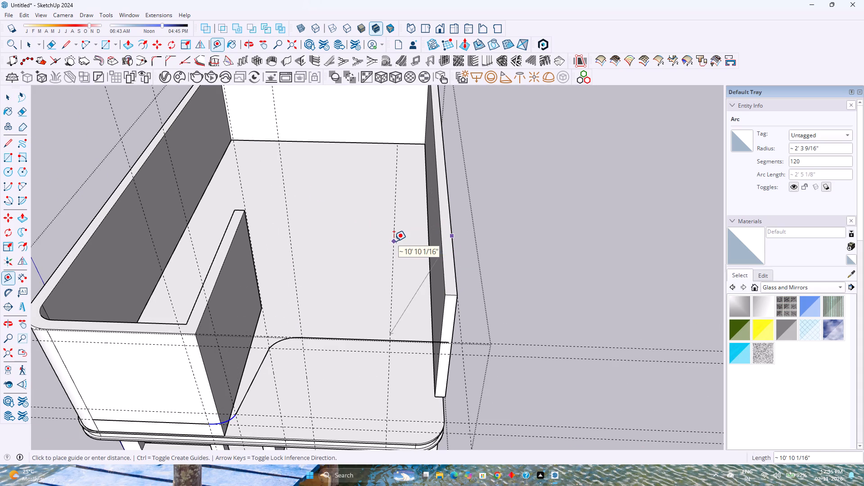
pyautogui.press('Right')
pyautogui.press('2')
pyautogui.press("'")
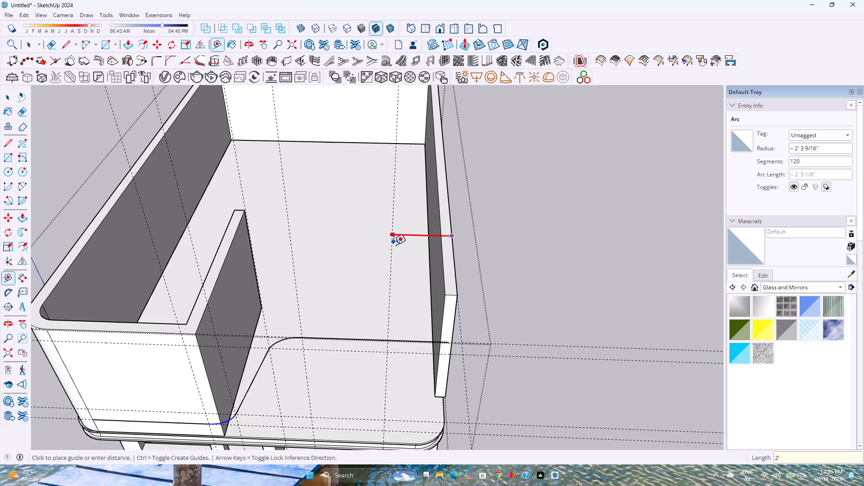
pyautogui.press('Return')
# Place a guide 2' behind the upper horizontal line of the front profile, parallel to it.
pyautogui.moveTo(350, 310); pyautogui.dragTo(234, 363, button='middle')
pyautogui.middleClick(234, 363)
pyautogui.scroll(-1, 235, 356)
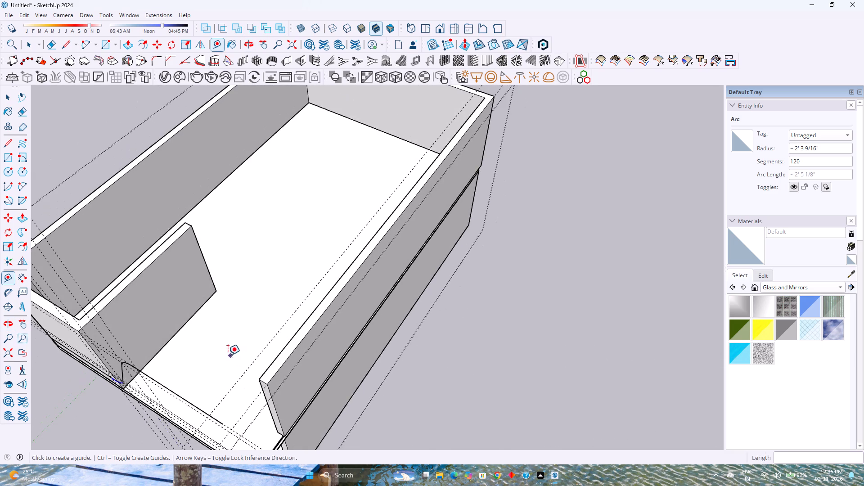
pyautogui.keyDown('shift'); pyautogui.moveTo(228, 355); pyautogui.dragTo(309, 328, button='middle'); pyautogui.keyUp('shift')
pyautogui.moveTo(315, 333); pyautogui.dragTo(223, 336, button='middle')
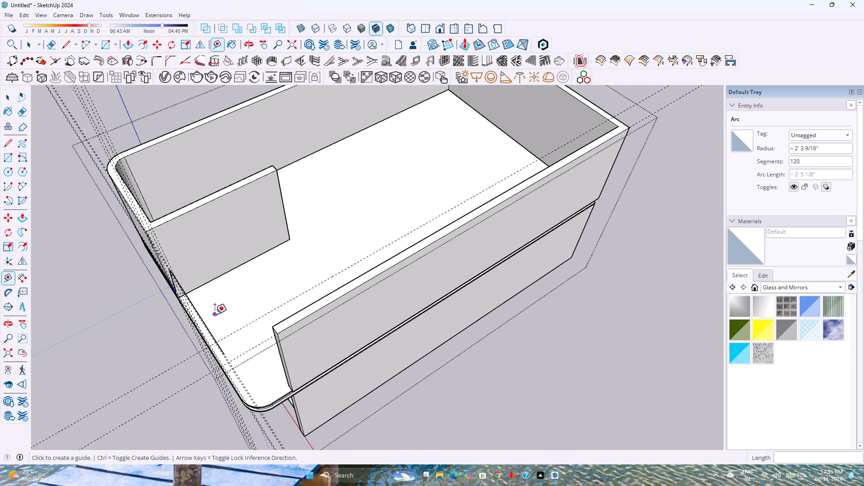
pyautogui.scroll(7, 211, 315)
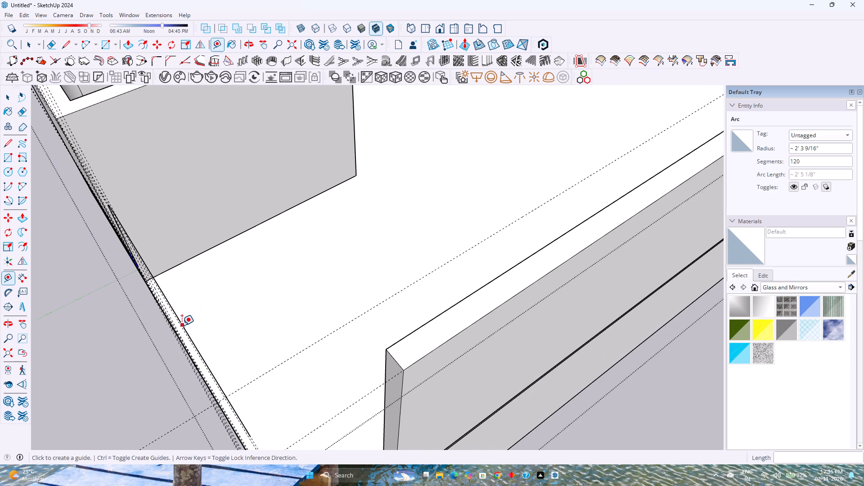
pyautogui.click(182, 325)
pyautogui.press('Right')
pyautogui.press('Left')
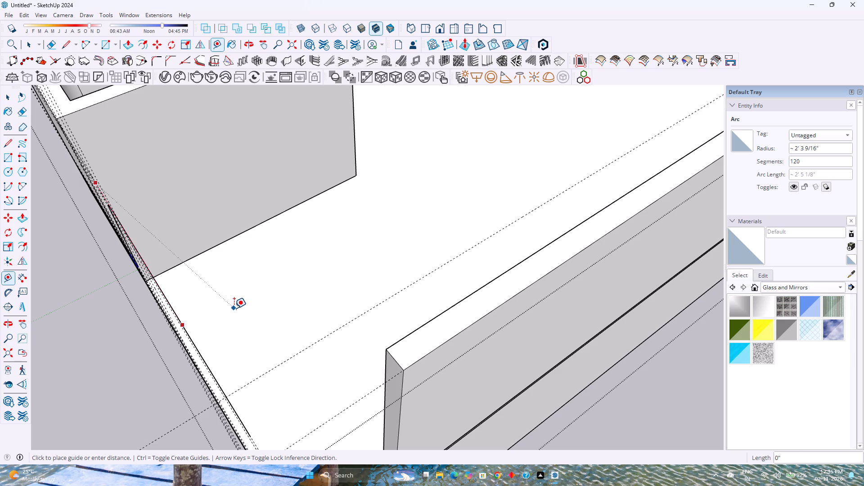
pyautogui.write("2'")
pyautogui.press('Return')
# Place a guide parallel to the short inner wall's edge, through the lower profile line's end at the rounded corner.
pyautogui.scroll(-4, 235, 308)
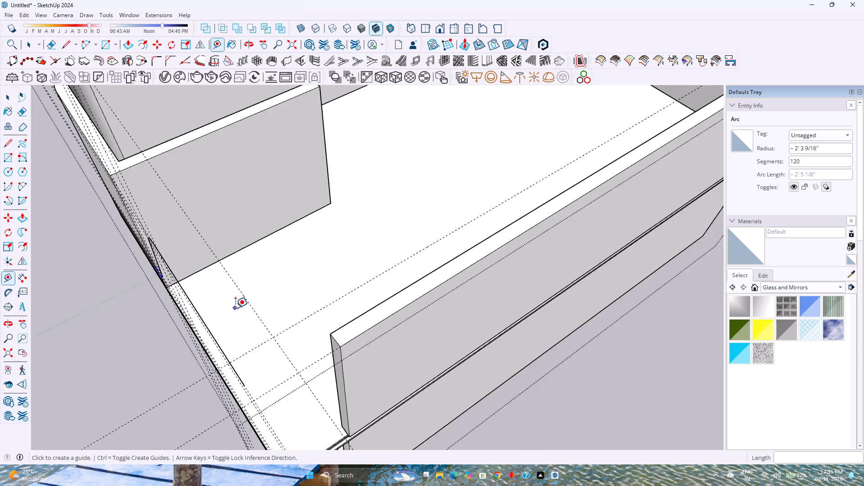
pyautogui.moveTo(216, 313); pyautogui.dragTo(328, 309, button='middle')
pyautogui.scroll(-4, 342, 305)
pyautogui.keyDown('shift'); pyautogui.moveTo(298, 305); pyautogui.dragTo(391, 351, button='middle'); pyautogui.keyUp('shift')
pyautogui.keyDown('shift'); pyautogui.moveTo(278, 278); pyautogui.dragTo(352, 299, button='middle'); pyautogui.keyUp('shift')
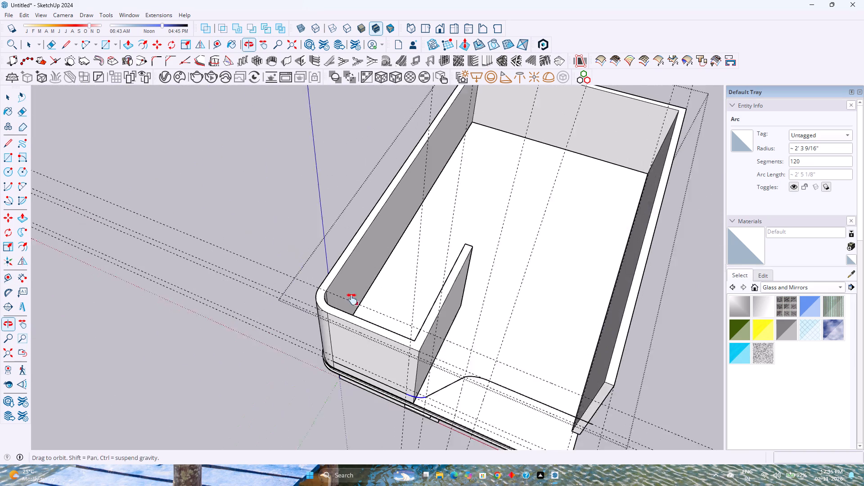
pyautogui.keyDown('shift'); pyautogui.moveTo(352, 299); pyautogui.dragTo(374, 301, button='middle'); pyautogui.keyUp('shift')
pyautogui.moveTo(368, 264); pyautogui.dragTo(418, 278, button='middle')
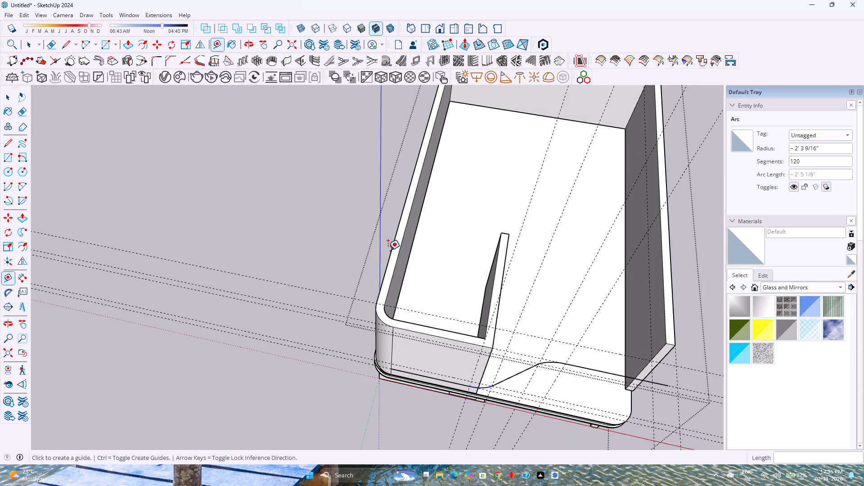
pyautogui.click(388, 250)
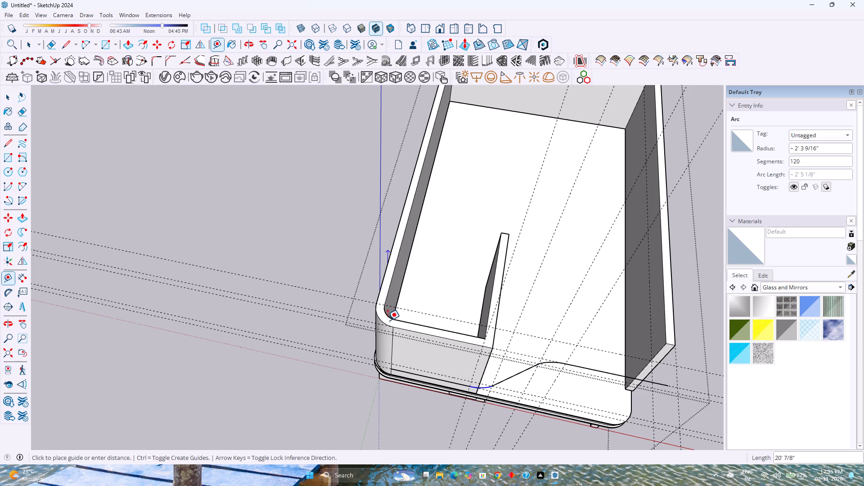
pyautogui.press('Escape')
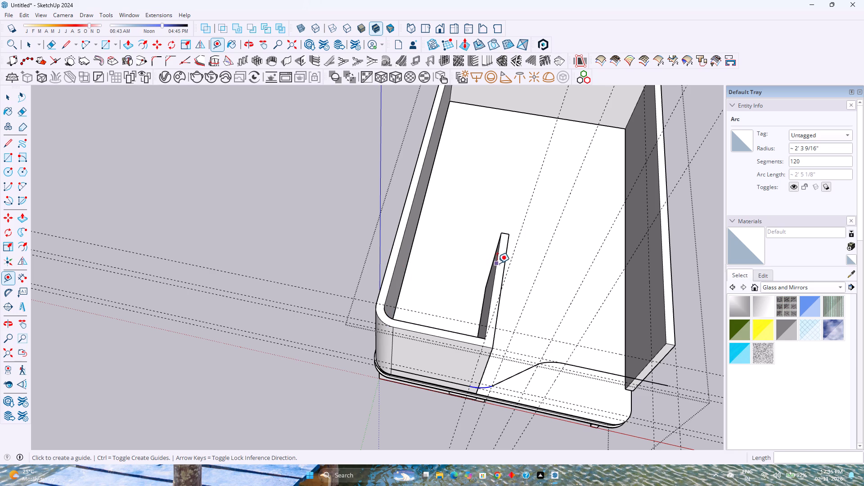
pyautogui.click(497, 263)
pyautogui.scroll(3, 386, 377)
pyautogui.moveTo(385, 377); pyautogui.dragTo(381, 319, button='middle')
pyautogui.middleClick(381, 319)
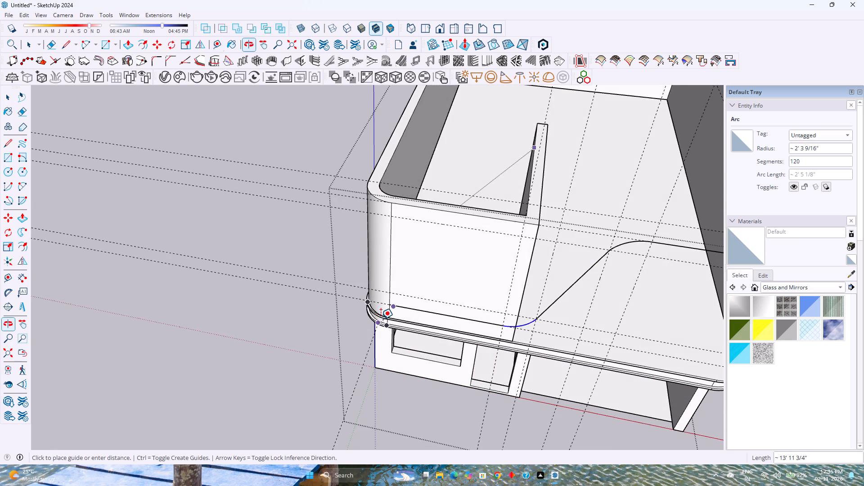
pyautogui.scroll(7, 384, 317)
pyautogui.click(395, 293)
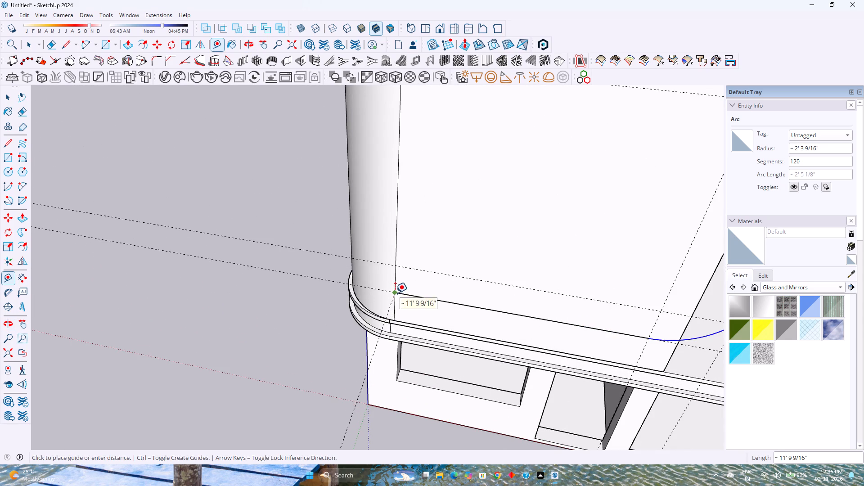
# Offset a guide 2' outward from the guide through the lower profile line's end.
pyautogui.click(391, 310)
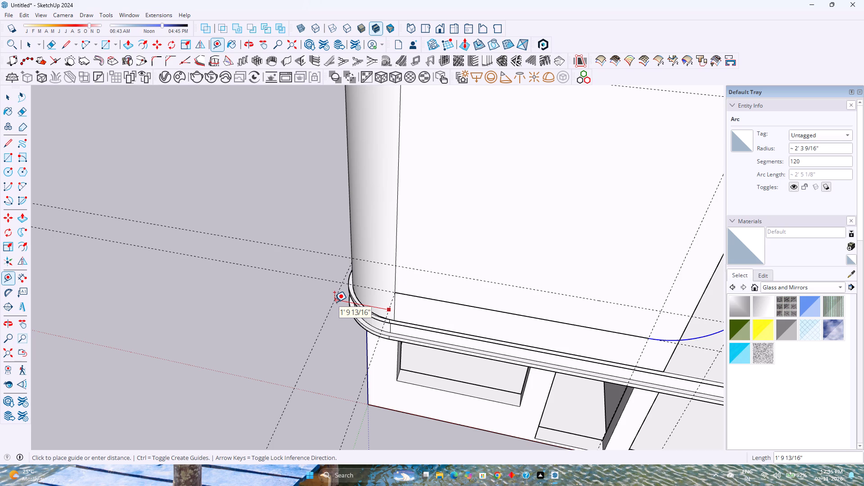
pyautogui.press('Right')
pyautogui.write("2'")
pyautogui.press('Return')
# Draw a tangent arc with a bulge of about 7" around the rounded corner, from the outer guide to the lower profile line's end.
pyautogui.moveTo(332, 302); pyautogui.dragTo(418, 312, button='middle')
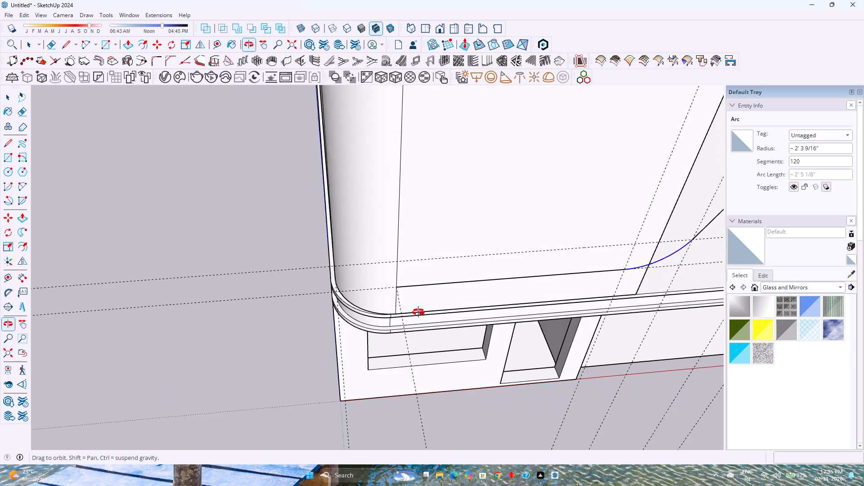
pyautogui.moveTo(418, 312); pyautogui.dragTo(438, 292, button='middle')
pyautogui.moveTo(200, 341); pyautogui.dragTo(281, 271, button='middle')
pyautogui.scroll(3, 298, 330)
pyautogui.press('a')
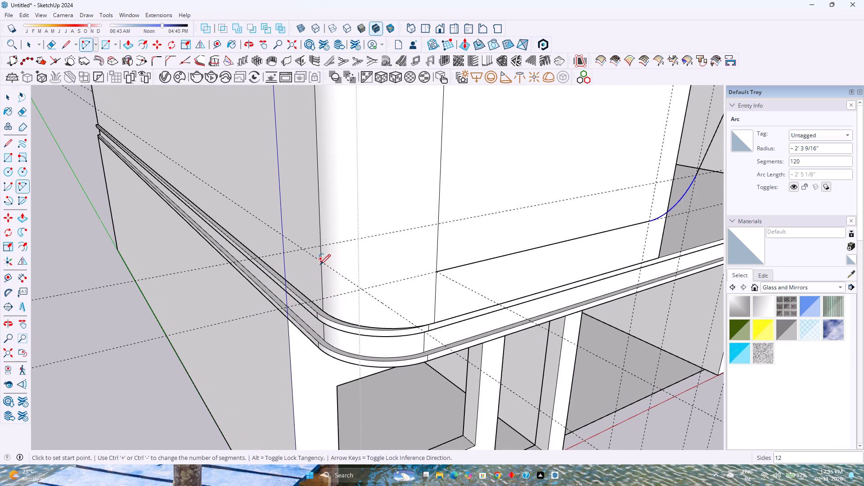
pyautogui.click(321, 263)
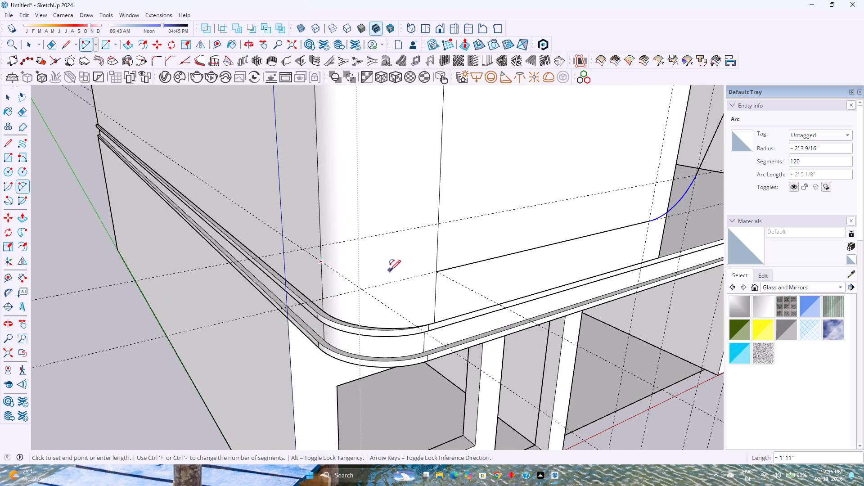
pyautogui.click(437, 270)
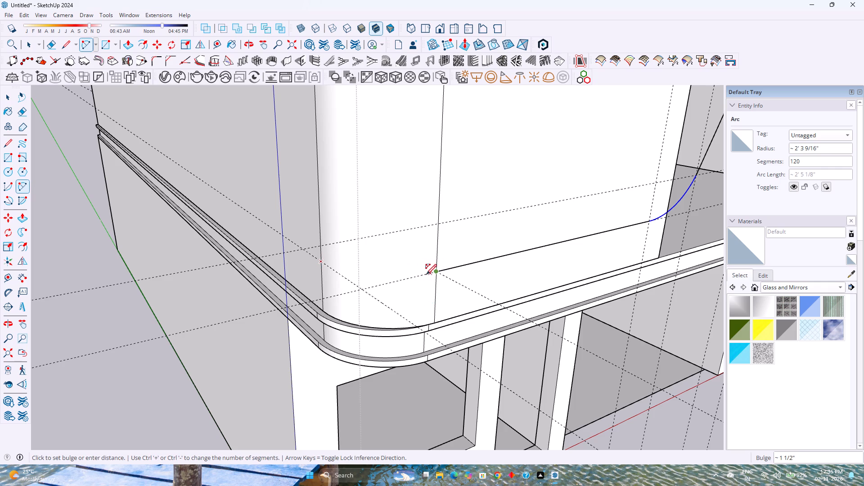
pyautogui.moveTo(410, 278); pyautogui.dragTo(341, 322, button='middle')
pyautogui.middleClick(341, 322)
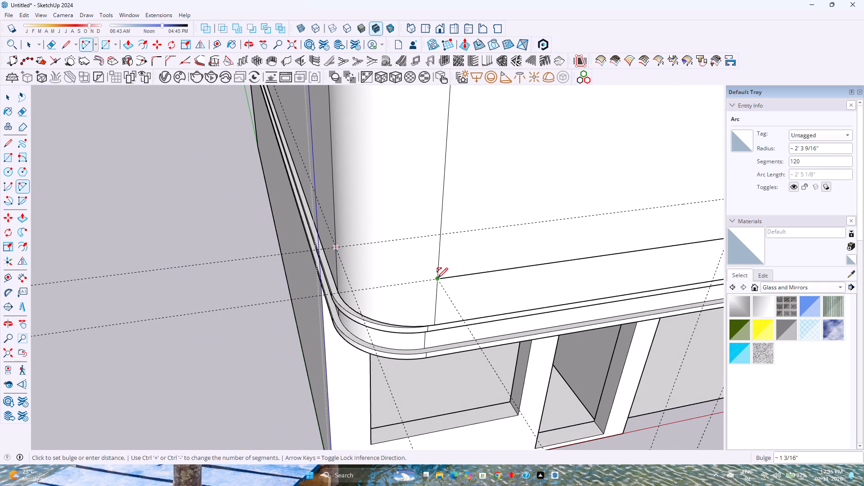
pyautogui.scroll(3, 437, 278)
pyautogui.moveTo(436, 279); pyautogui.dragTo(372, 336, button='middle')
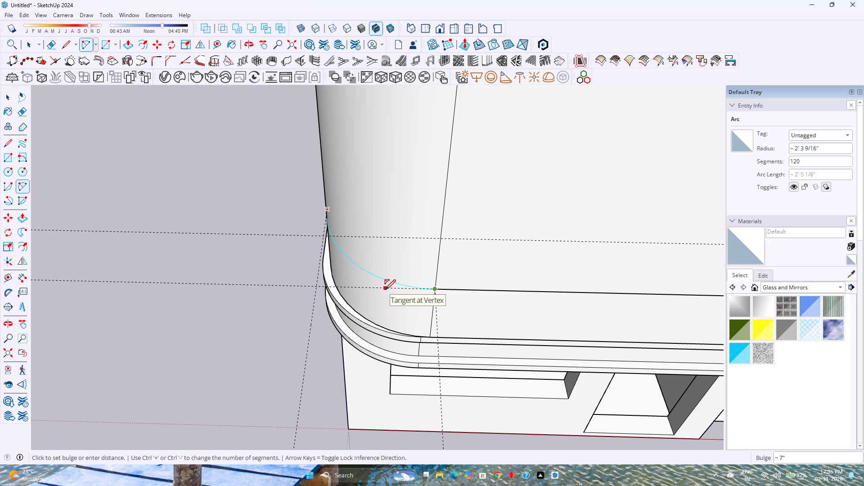
pyautogui.click(385, 290)
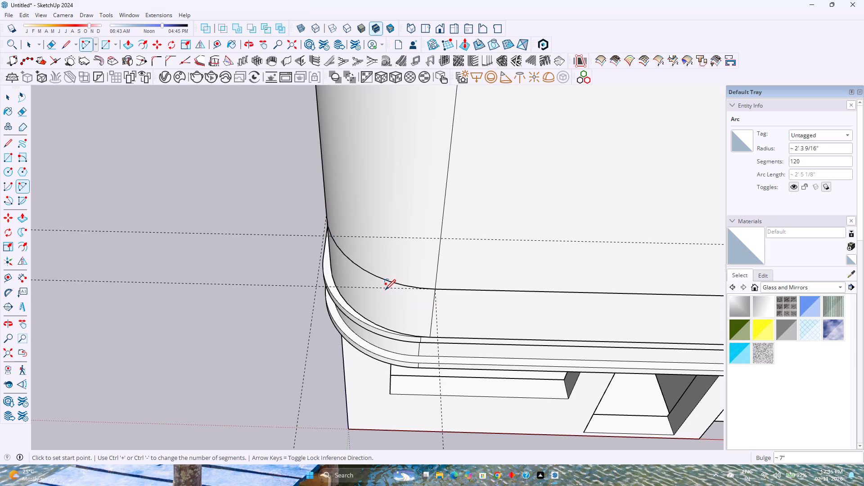
# Draw a tangent arc of 2' radius from the upper horizontal line to the guide intersection outside the opposite side wall.
pyautogui.scroll(-10, 382, 292)
pyautogui.keyDown('shift'); pyautogui.moveTo(502, 285); pyautogui.dragTo(208, 327, button='middle'); pyautogui.keyUp('shift')
pyautogui.scroll(-3, 209, 325)
pyautogui.keyDown('shift'); pyautogui.moveTo(391, 299); pyautogui.dragTo(347, 319, button='middle'); pyautogui.keyUp('shift')
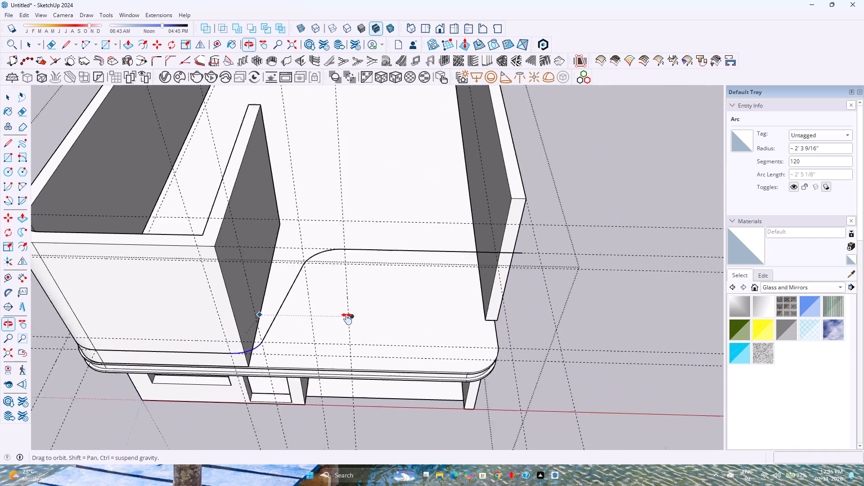
pyautogui.keyDown('shift'); pyautogui.moveTo(347, 319); pyautogui.dragTo(283, 346, button='middle'); pyautogui.keyUp('shift')
pyautogui.keyDown('shift'); pyautogui.middleClick(283, 346); pyautogui.keyUp('shift')
pyautogui.click(402, 291)
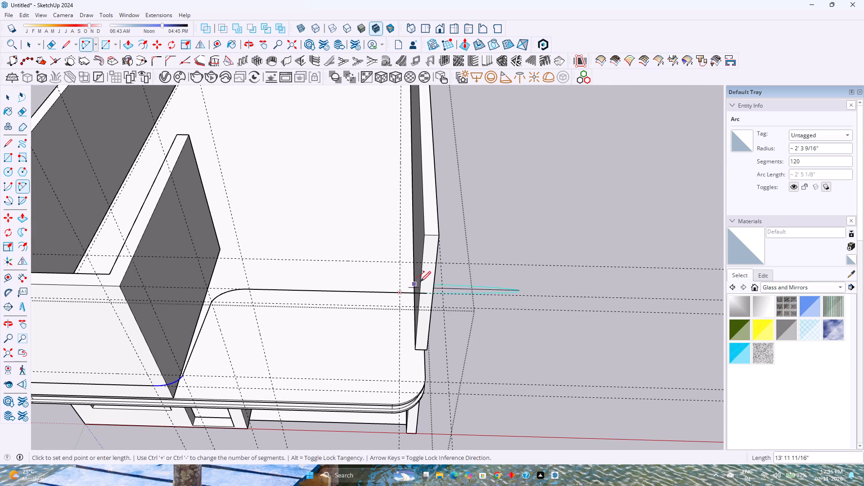
pyautogui.doubleClick(441, 264)
# Delete the leftover piece of the upper horizontal line extending past the new arc's start.
pyautogui.press('space')
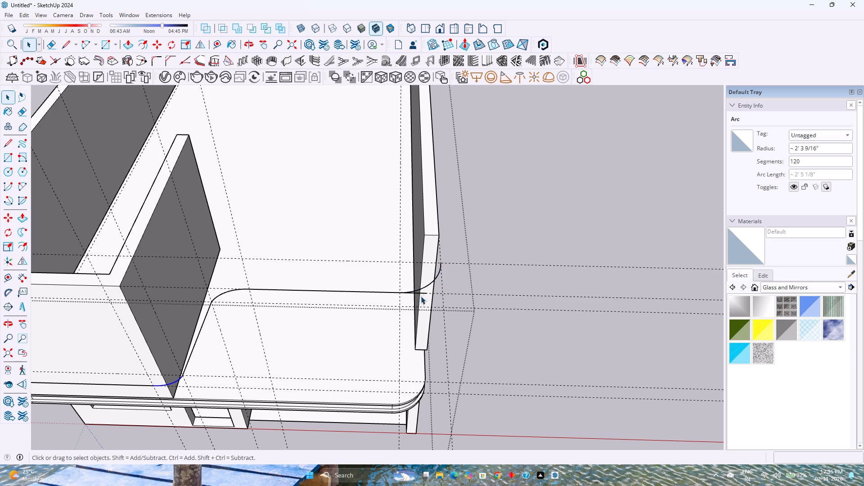
pyautogui.scroll(2, 423, 294)
pyautogui.click(422, 293)
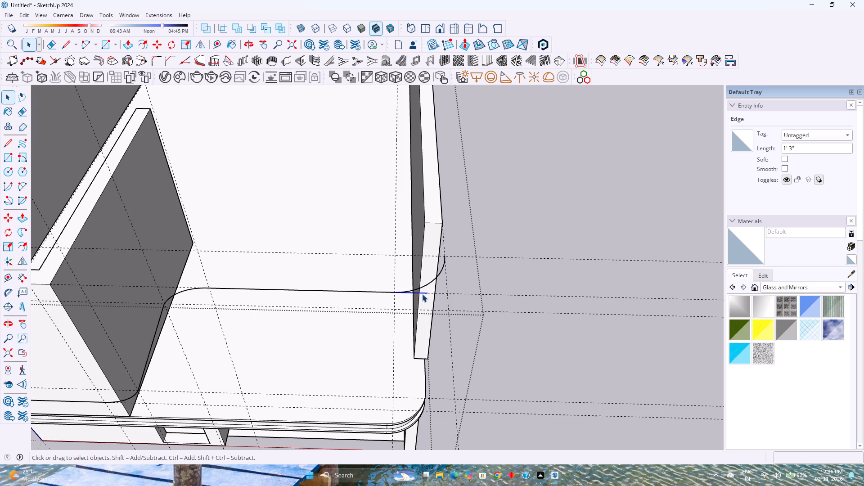
pyautogui.press('Delete')
# Set the segment count of the arc around the rounded wall corner to 120.
pyautogui.scroll(-5, 422, 294)
pyautogui.keyDown('shift'); pyautogui.moveTo(330, 338); pyautogui.dragTo(501, 299, button='middle'); pyautogui.keyUp('shift')
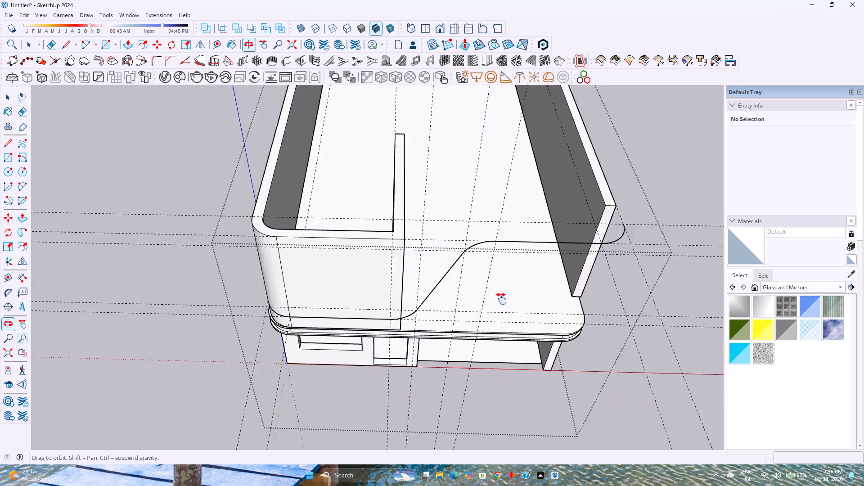
pyautogui.keyDown('shift'); pyautogui.moveTo(501, 299); pyautogui.dragTo(541, 300, button='middle'); pyautogui.keyUp('shift')
pyautogui.keyDown('shift'); pyautogui.moveTo(546, 300); pyautogui.dragTo(551, 300, button='middle'); pyautogui.keyUp('shift')
pyautogui.scroll(8, 330, 319)
pyautogui.click(332, 310)
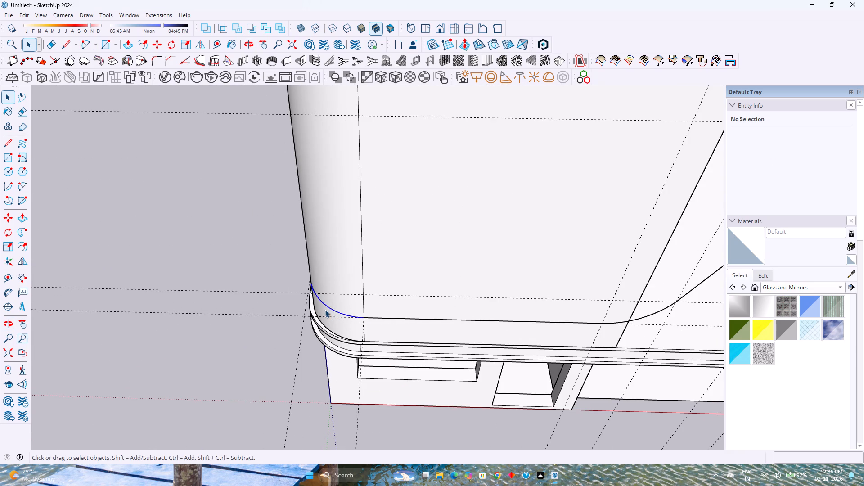
pyautogui.click(813, 163)
pyautogui.press('0')
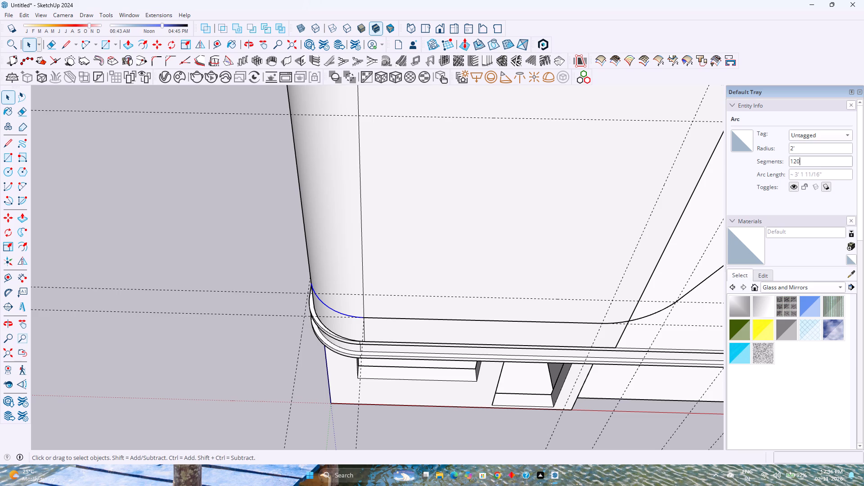
pyautogui.press('Return')
# Set the segment count of the arc at the opposite side wall to 120.
pyautogui.scroll(-3, 611, 247)
pyautogui.keyDown('shift'); pyautogui.moveTo(628, 240); pyautogui.dragTo(171, 347, button='middle'); pyautogui.keyUp('shift')
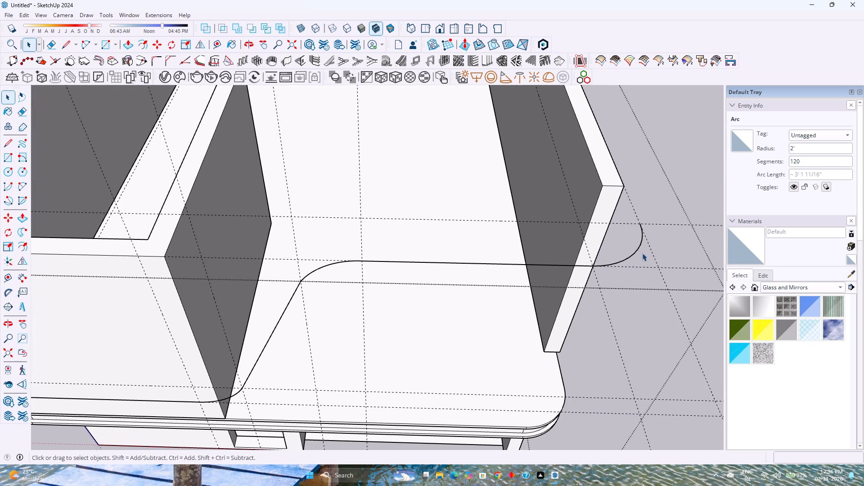
pyautogui.click(632, 252)
pyautogui.click(635, 252)
pyautogui.click(813, 162)
pyautogui.press('0')
pyautogui.press('Return')
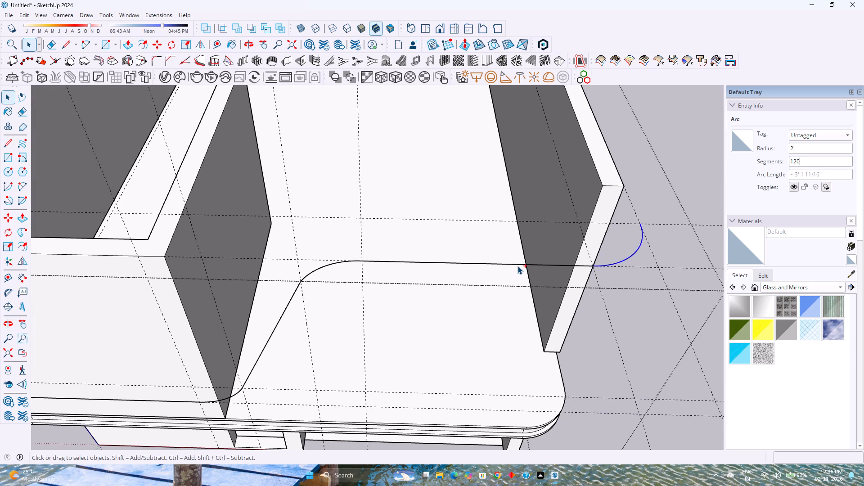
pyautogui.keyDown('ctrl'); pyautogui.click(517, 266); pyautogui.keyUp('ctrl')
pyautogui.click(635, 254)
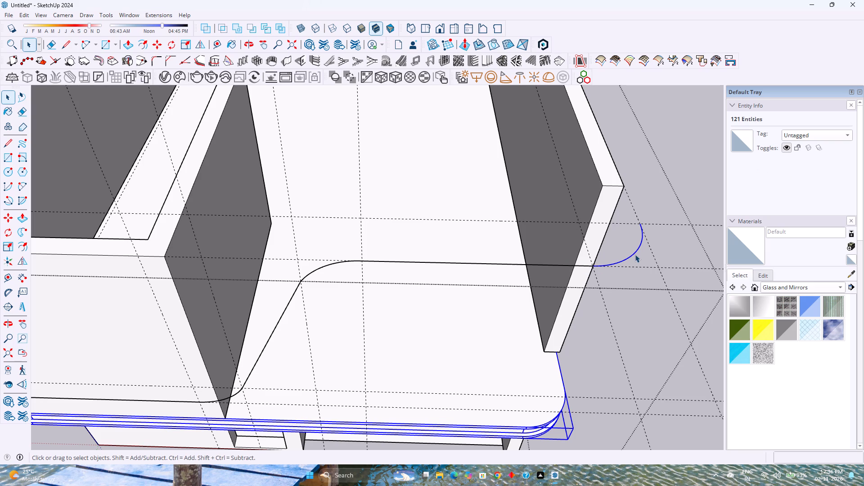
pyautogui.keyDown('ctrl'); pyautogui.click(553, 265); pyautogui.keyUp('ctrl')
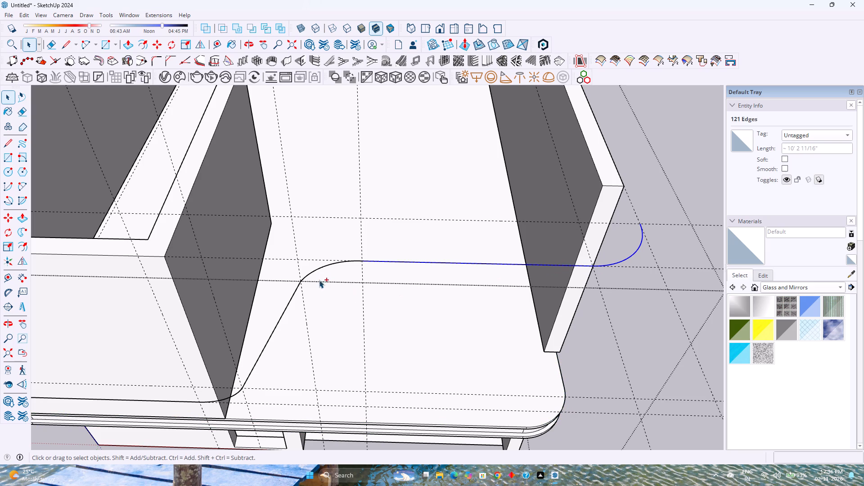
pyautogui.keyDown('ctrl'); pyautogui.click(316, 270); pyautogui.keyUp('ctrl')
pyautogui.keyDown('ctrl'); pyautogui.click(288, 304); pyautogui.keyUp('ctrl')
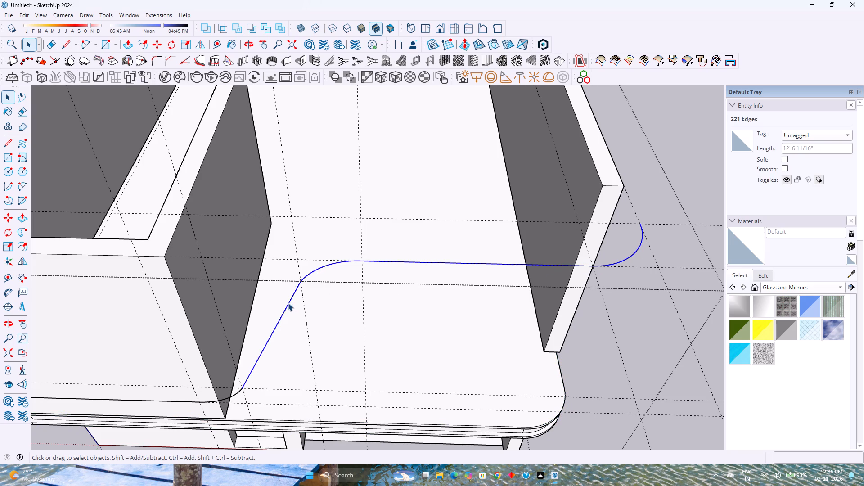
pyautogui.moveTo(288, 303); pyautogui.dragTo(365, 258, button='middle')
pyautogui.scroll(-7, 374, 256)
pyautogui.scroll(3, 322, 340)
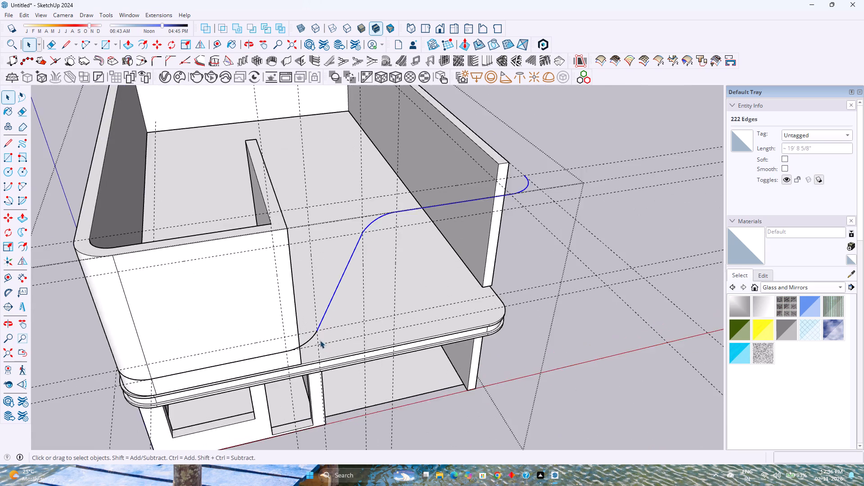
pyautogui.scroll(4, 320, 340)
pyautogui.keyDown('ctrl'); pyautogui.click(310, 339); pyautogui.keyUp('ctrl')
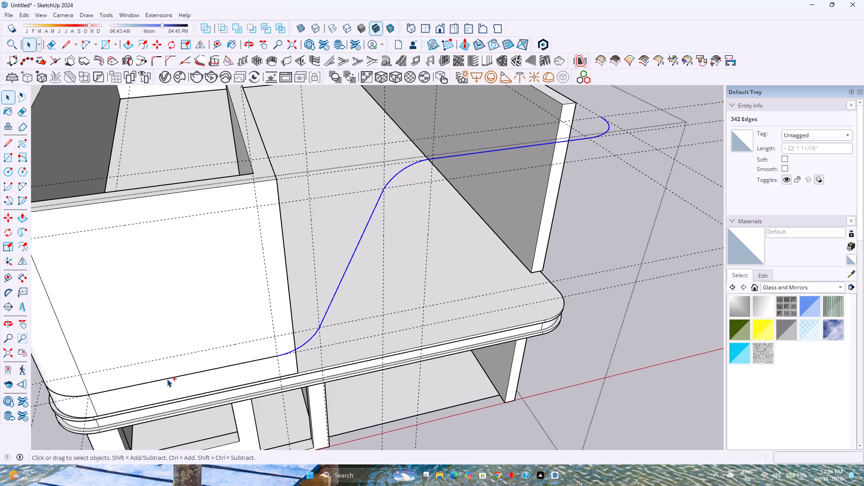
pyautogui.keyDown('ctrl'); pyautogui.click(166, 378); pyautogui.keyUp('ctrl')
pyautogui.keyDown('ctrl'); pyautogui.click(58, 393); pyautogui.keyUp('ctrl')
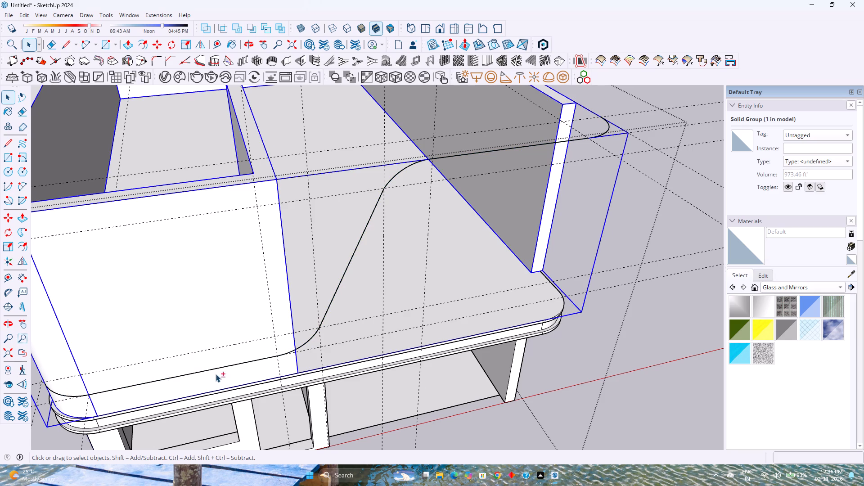
# Select all arcs and straight lines of the front path, from the rounded wall corner to the opposite side wall, and weld them together.
pyautogui.keyDown('shift'); pyautogui.moveTo(217, 373); pyautogui.dragTo(379, 309, button='middle'); pyautogui.keyUp('shift')
pyautogui.click(381, 307)
pyautogui.click(465, 281)
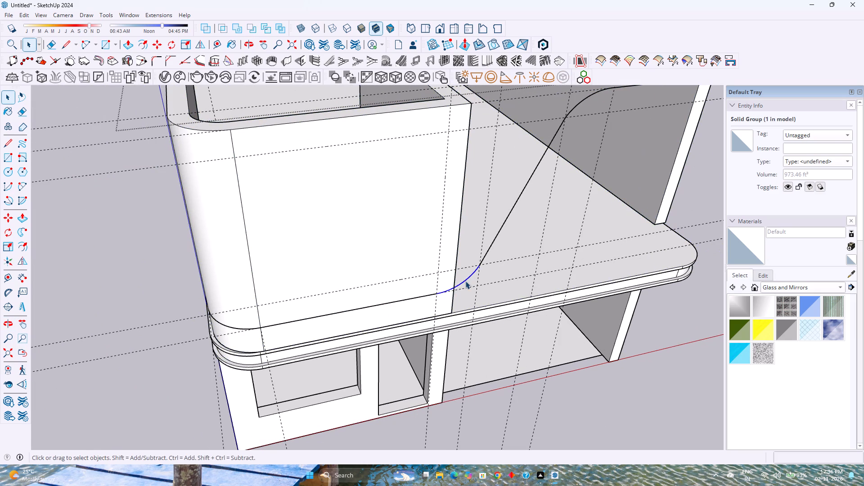
pyautogui.keyDown('ctrl'); pyautogui.click(416, 297); pyautogui.keyUp('ctrl')
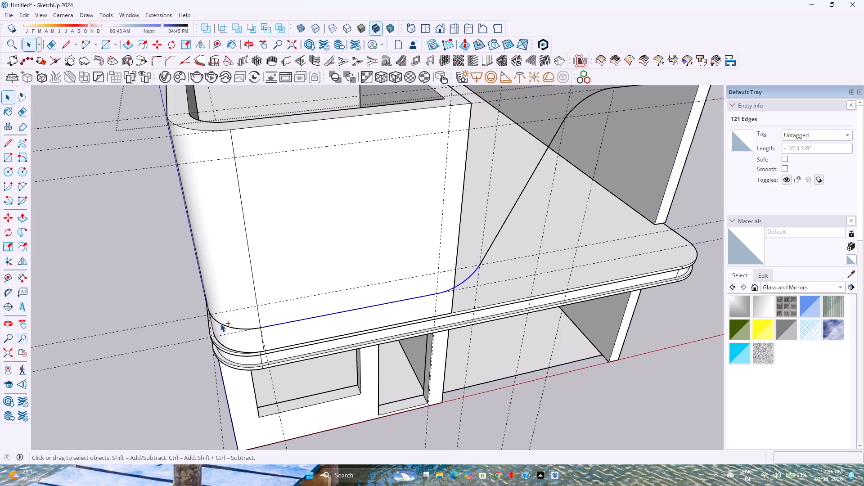
pyautogui.keyDown('ctrl'); pyautogui.click(221, 323); pyautogui.keyUp('ctrl')
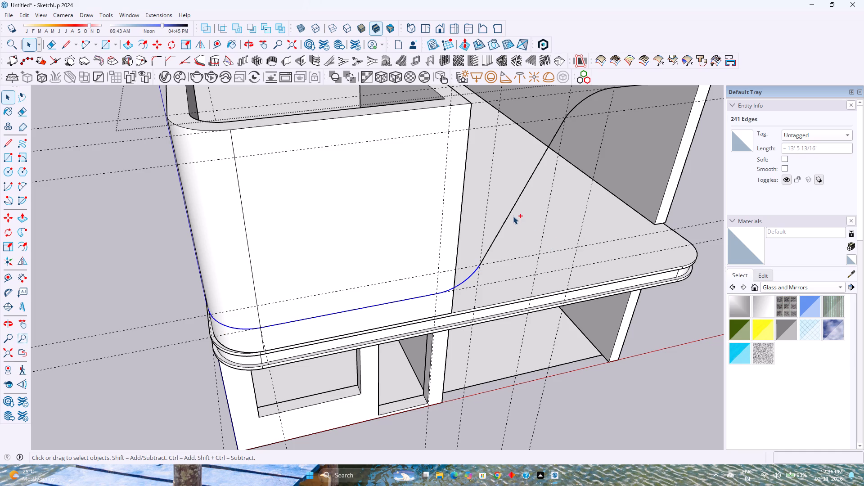
pyautogui.keyDown('ctrl'); pyautogui.click(512, 207); pyautogui.keyUp('ctrl')
pyautogui.keyDown('shift'); pyautogui.moveTo(512, 208); pyautogui.dragTo(396, 340, button='middle'); pyautogui.keyUp('shift')
pyautogui.keyDown('ctrl'); pyautogui.click(460, 242); pyautogui.keyUp('ctrl')
pyautogui.keyDown('ctrl'); pyautogui.click(501, 228); pyautogui.keyUp('ctrl')
pyautogui.keyDown('ctrl'); pyautogui.moveTo(566, 252); pyautogui.dragTo(562, 254, button='middle'); pyautogui.keyUp('ctrl')
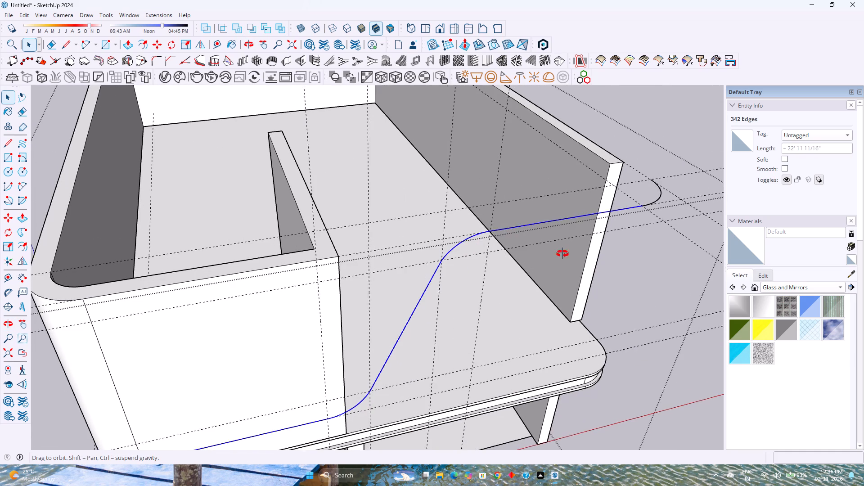
pyautogui.keyDown('ctrl'); pyautogui.moveTo(562, 254); pyautogui.dragTo(557, 328, button='middle'); pyautogui.keyUp('ctrl')
pyautogui.keyDown('ctrl'); pyautogui.moveTo(660, 317); pyautogui.dragTo(647, 314); pyautogui.keyUp('ctrl')
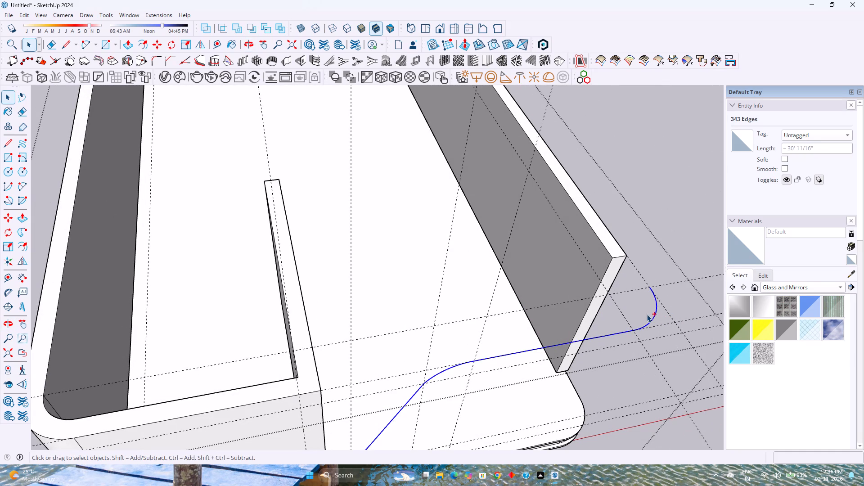
pyautogui.rightClick(657, 308)
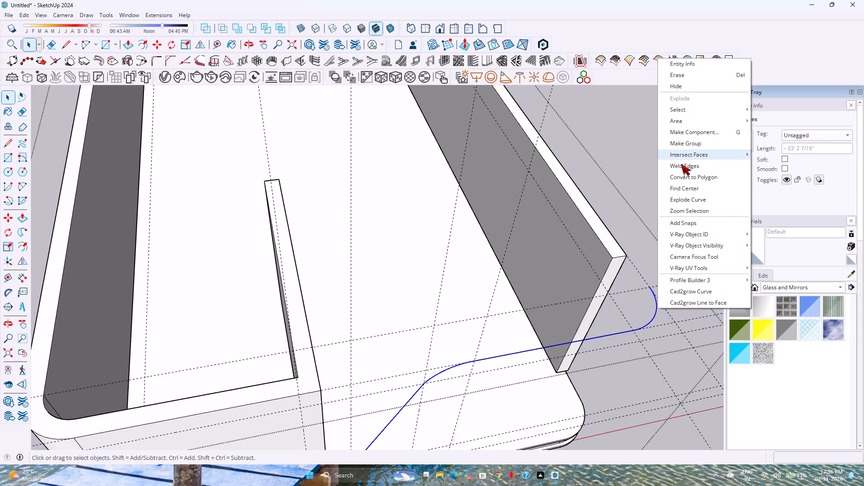
pyautogui.click(683, 168)
# Draw a 2" by 2" square profile projecting from the wall at the welded path's end on the rounded corner.
pyautogui.scroll(-5, 585, 271)
pyautogui.moveTo(464, 347); pyautogui.dragTo(521, 251, button='middle')
pyautogui.moveTo(521, 251); pyautogui.dragTo(527, 245, button='middle')
pyautogui.scroll(6, 417, 327)
pyautogui.moveTo(329, 351); pyautogui.dragTo(455, 285, button='middle')
pyautogui.scroll(6, 399, 293)
pyautogui.moveTo(397, 294); pyautogui.dragTo(383, 305, button='middle')
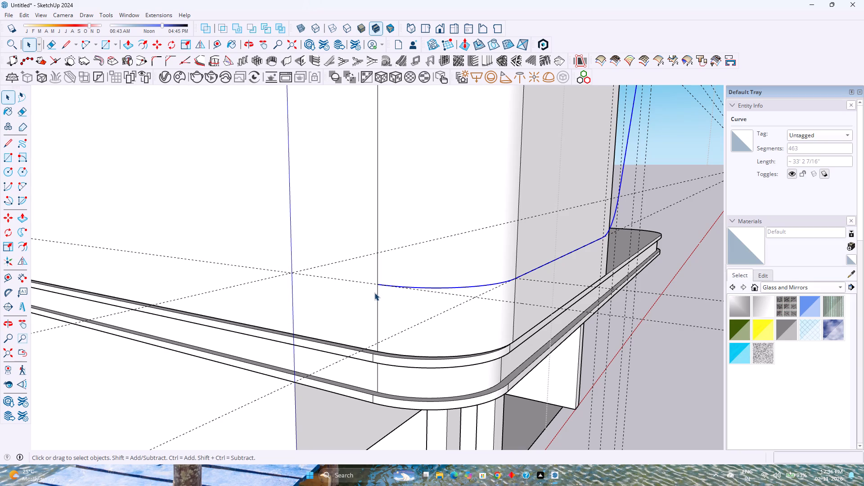
pyautogui.moveTo(425, 333); pyautogui.dragTo(408, 332, button='middle')
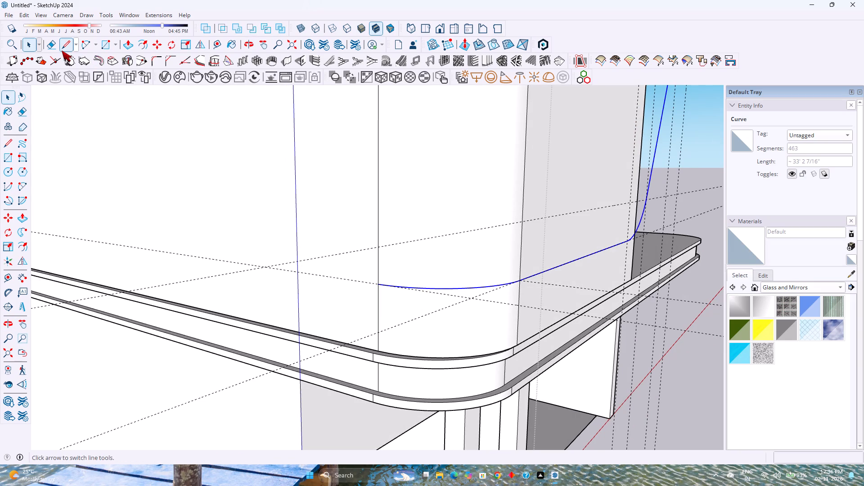
pyautogui.click(62, 50)
pyautogui.click(378, 282)
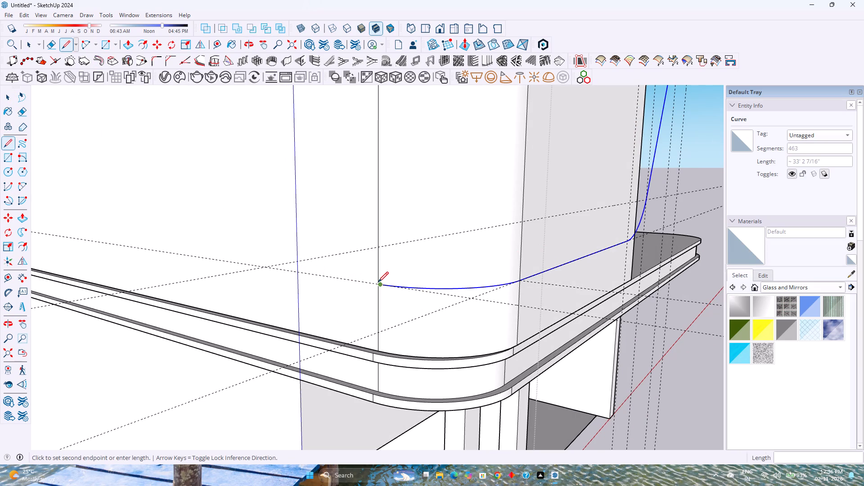
pyautogui.press('Escape')
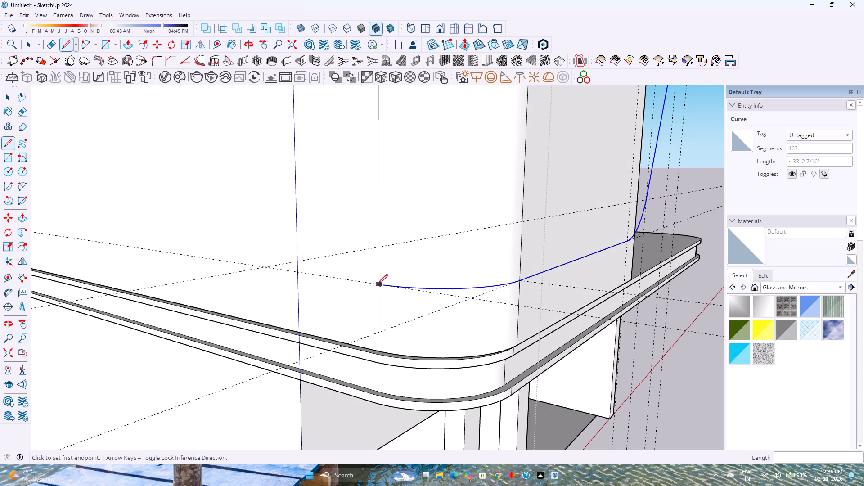
pyautogui.scroll(4, 378, 284)
pyautogui.moveTo(375, 286); pyautogui.dragTo(343, 370, button='middle')
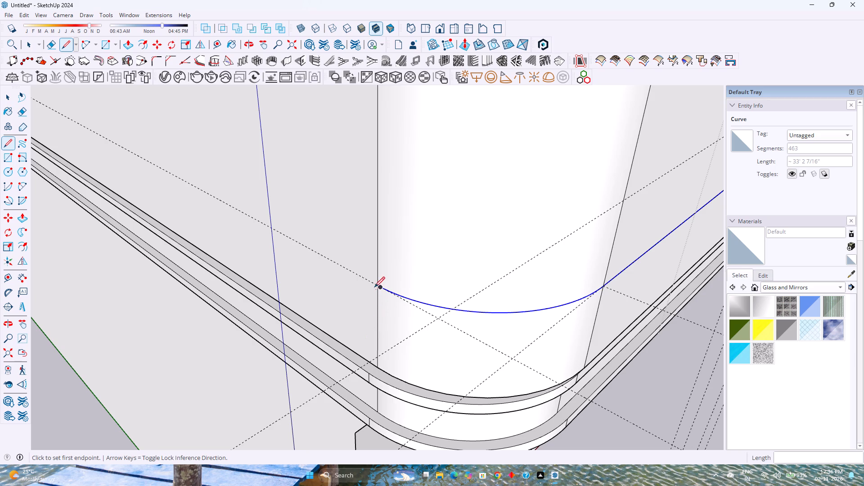
pyautogui.scroll(6, 375, 286)
pyautogui.moveTo(375, 286); pyautogui.dragTo(355, 379, button='middle')
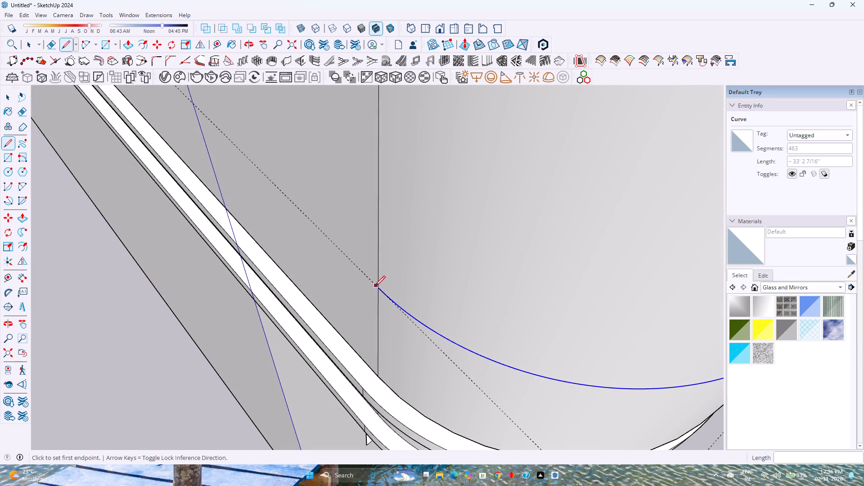
pyautogui.click(378, 288)
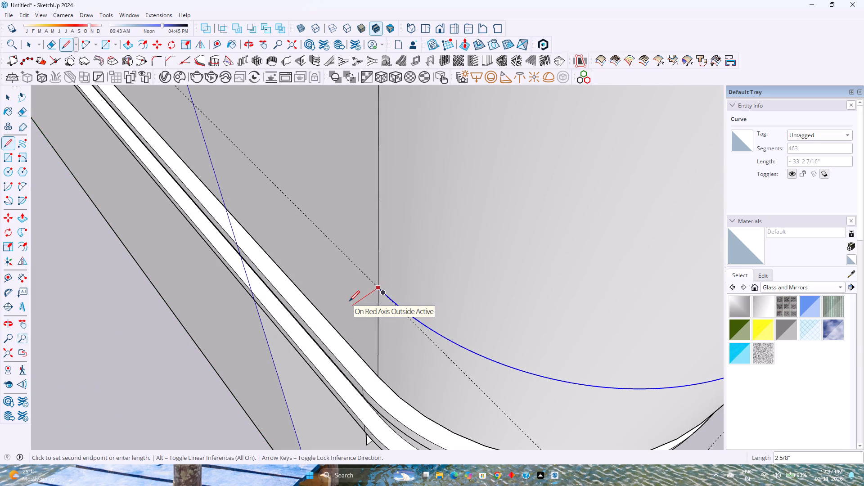
pyautogui.press('2')
pyautogui.press('Return')
pyautogui.press('Up')
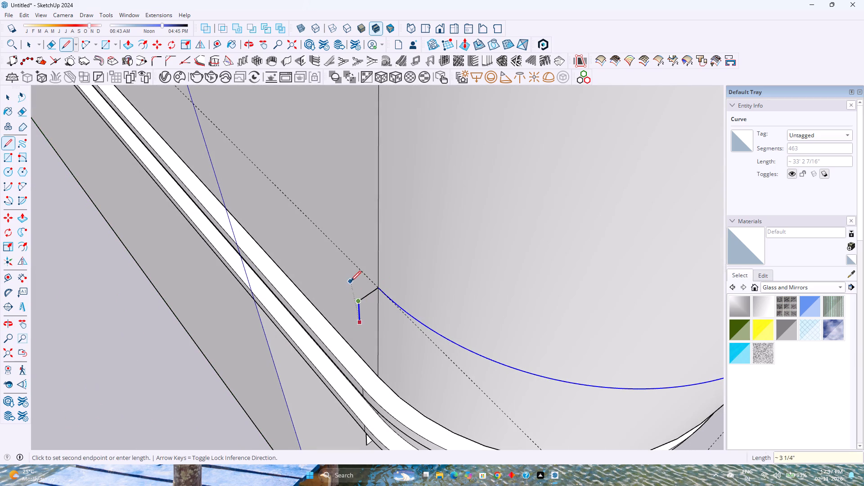
pyautogui.press('2')
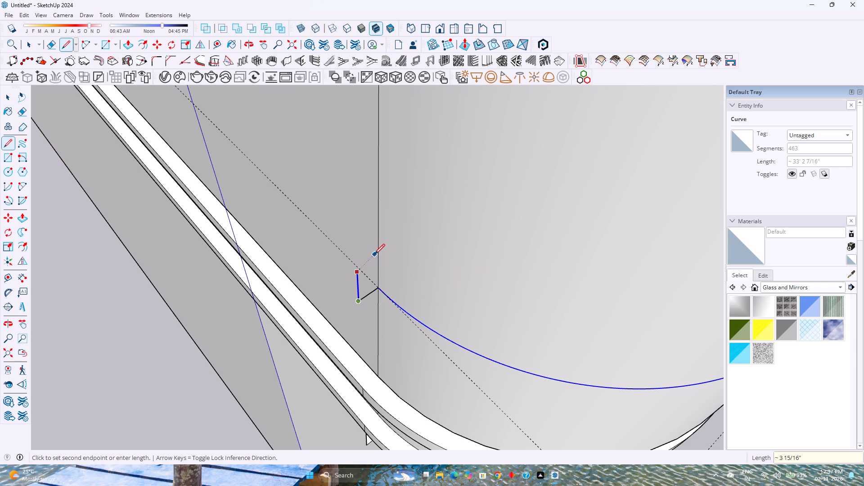
pyautogui.press('Return')
pyautogui.click(375, 275)
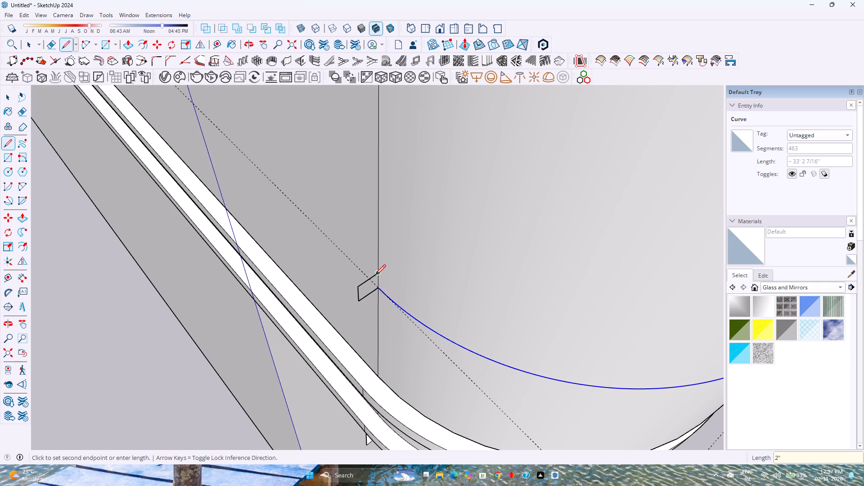
pyautogui.click(378, 285)
# Sweep the 2" square profile along the welded front path with Follow Me.
pyautogui.moveTo(362, 300); pyautogui.dragTo(342, 256, button='middle')
pyautogui.middleClick(342, 256)
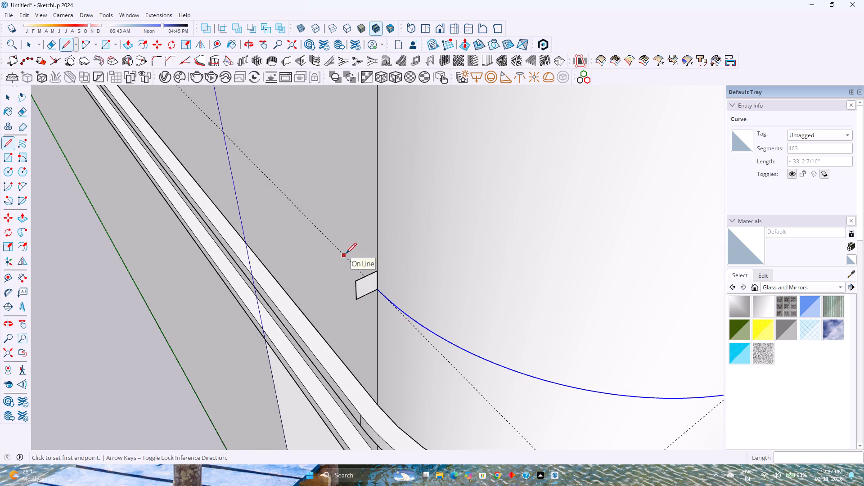
pyautogui.press('space')
pyautogui.click(24, 233)
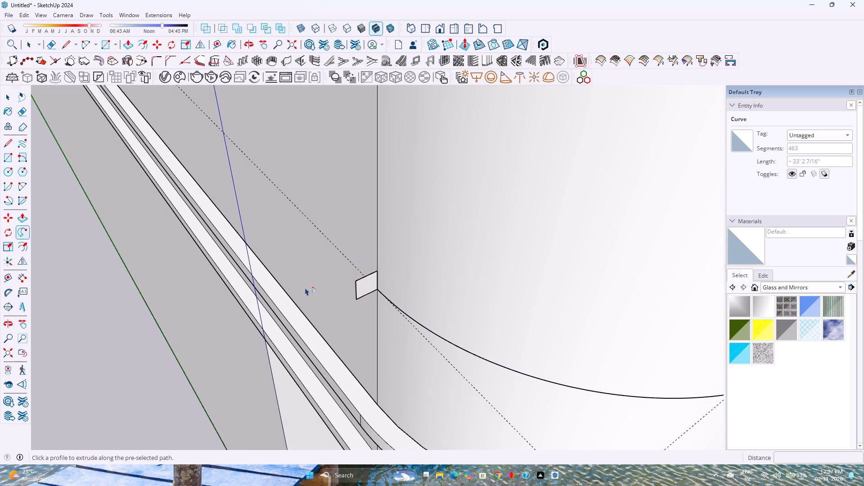
pyautogui.click(358, 288)
# Examine the swept band along the front of the upper storey from several angles.
pyautogui.scroll(-8, 271, 316)
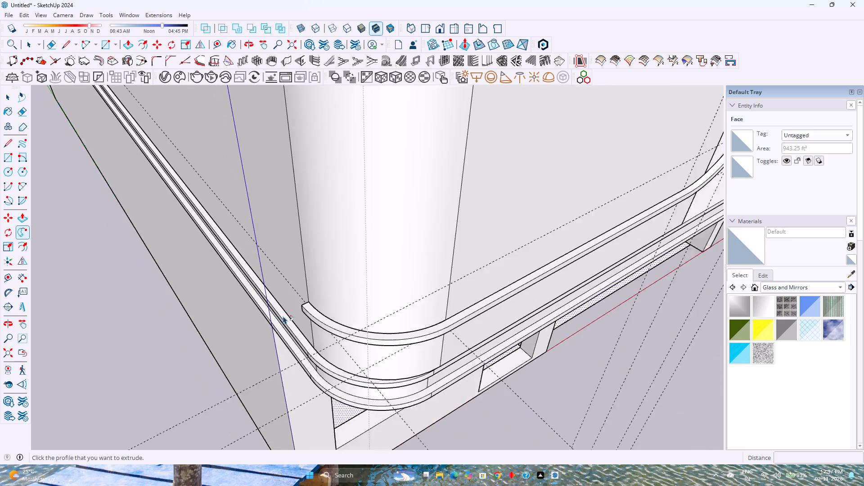
pyautogui.scroll(-2, 283, 316)
pyautogui.moveTo(410, 324); pyautogui.dragTo(248, 329, button='middle')
pyautogui.scroll(-7, 245, 324)
pyautogui.moveTo(357, 388); pyautogui.dragTo(345, 304, button='middle')
pyautogui.middleClick(345, 304)
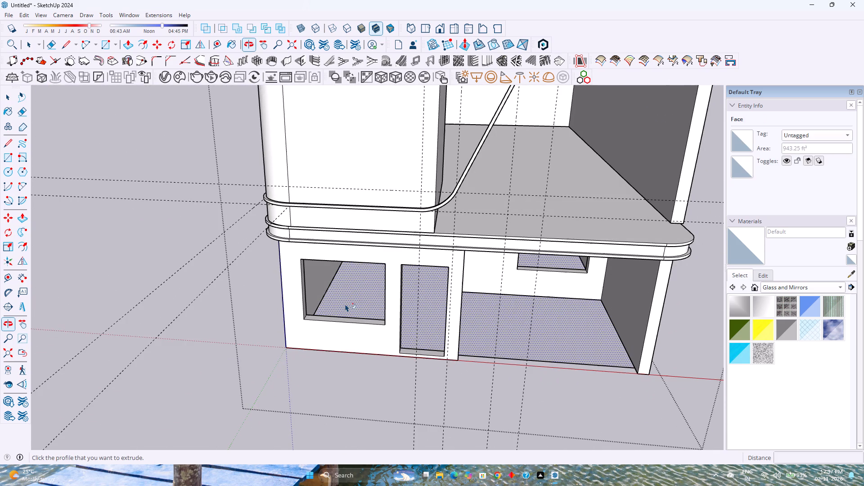
pyautogui.keyDown('shift'); pyautogui.moveTo(350, 288); pyautogui.dragTo(296, 389, button='middle'); pyautogui.keyUp('shift')
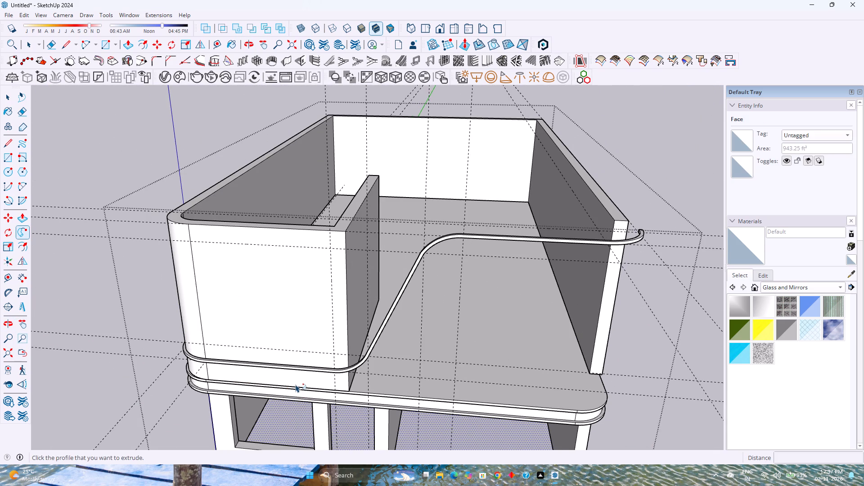
pyautogui.moveTo(292, 391); pyautogui.dragTo(316, 369, button='middle')
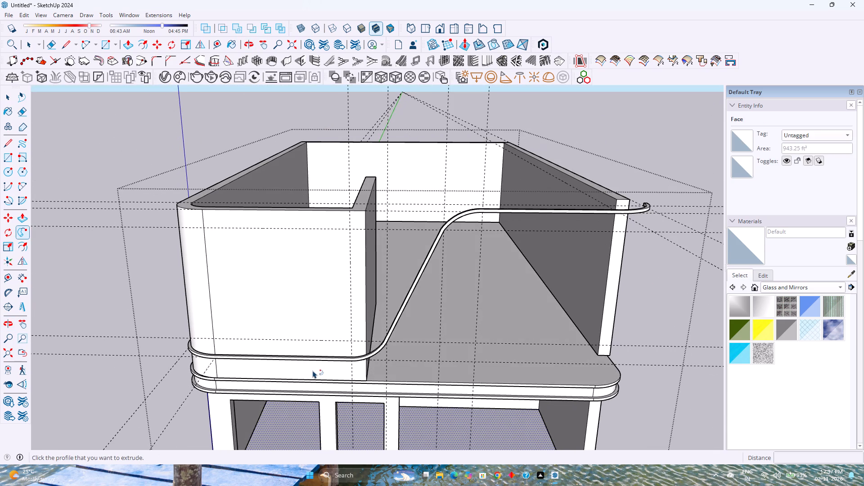
pyautogui.moveTo(308, 398); pyautogui.dragTo(273, 346, button='middle')
pyautogui.middleClick(273, 346)
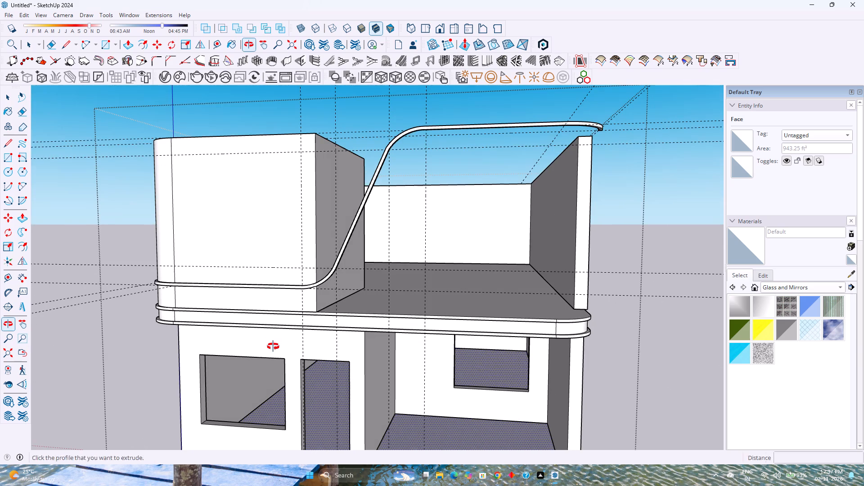
# Delete all construction guides from the model.
pyautogui.click(24, 13)
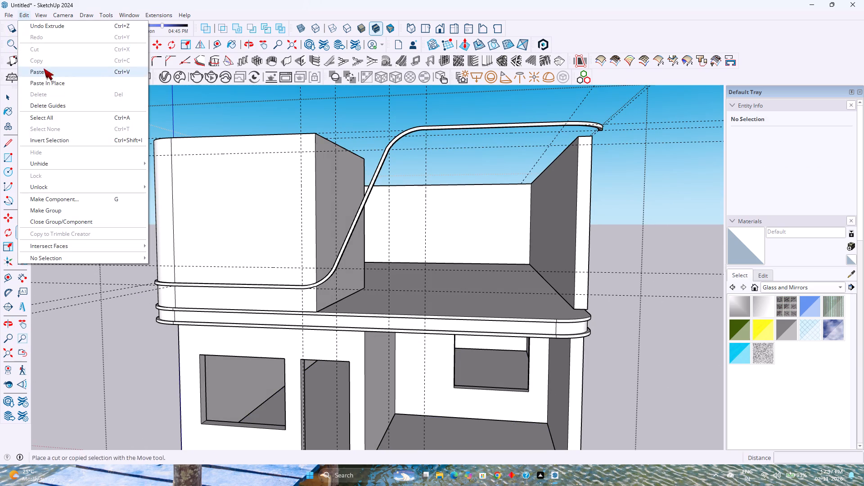
pyautogui.click(70, 104)
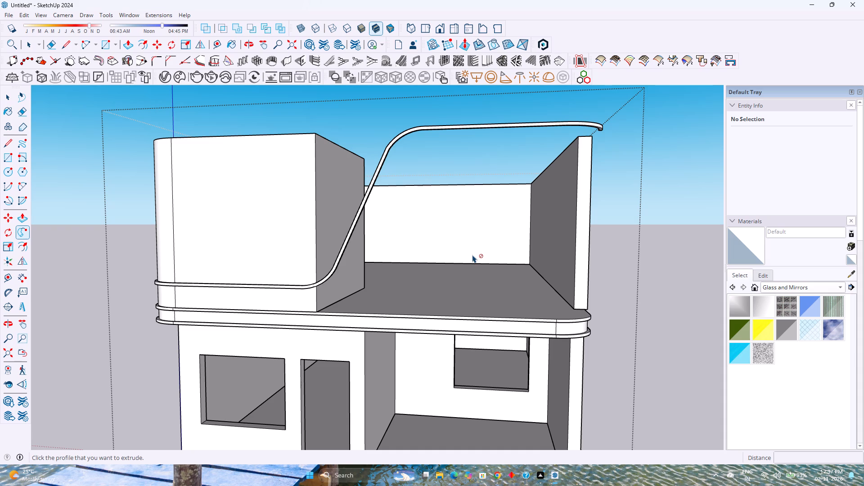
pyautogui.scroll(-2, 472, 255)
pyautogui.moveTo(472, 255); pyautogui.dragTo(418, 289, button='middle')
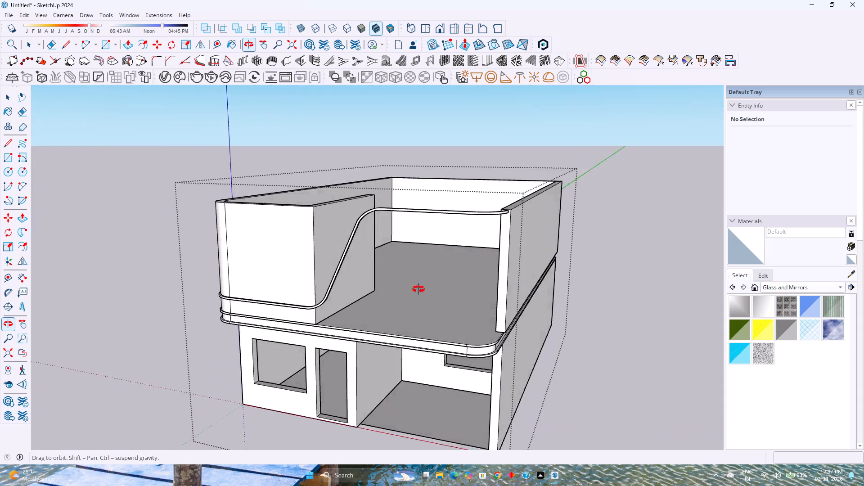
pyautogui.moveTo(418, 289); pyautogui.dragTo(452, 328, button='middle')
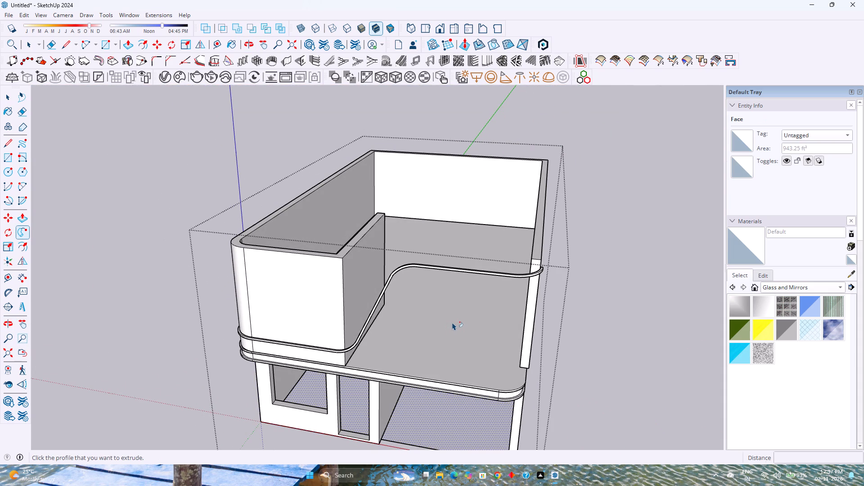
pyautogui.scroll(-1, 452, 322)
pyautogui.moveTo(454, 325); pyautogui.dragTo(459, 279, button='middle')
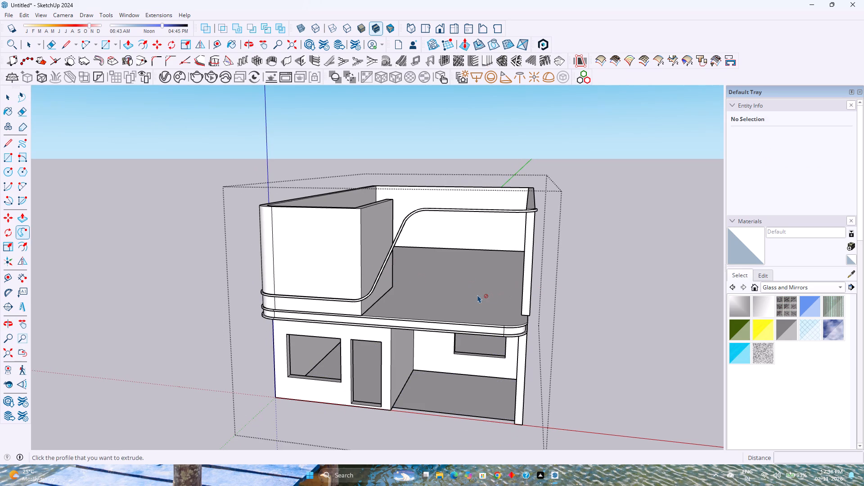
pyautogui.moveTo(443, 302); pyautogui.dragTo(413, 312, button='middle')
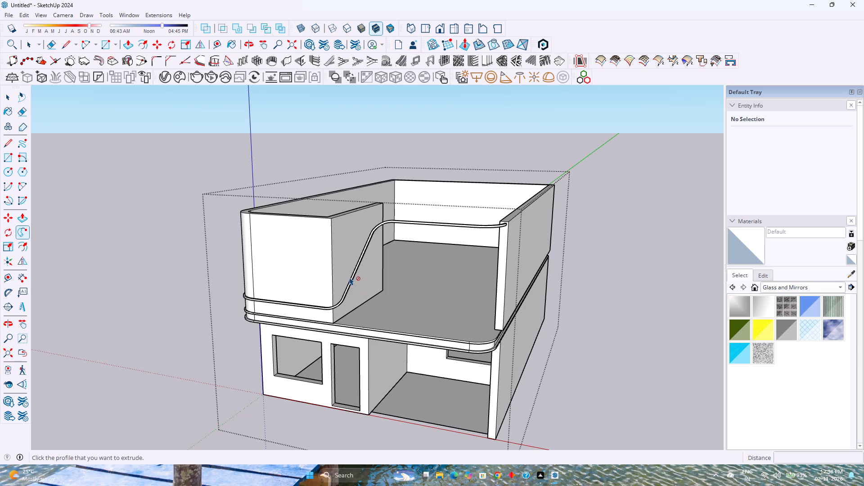
# Move the entire swept band 6" straight down along the blue axis.
pyautogui.press('space')
pyautogui.click(353, 275)
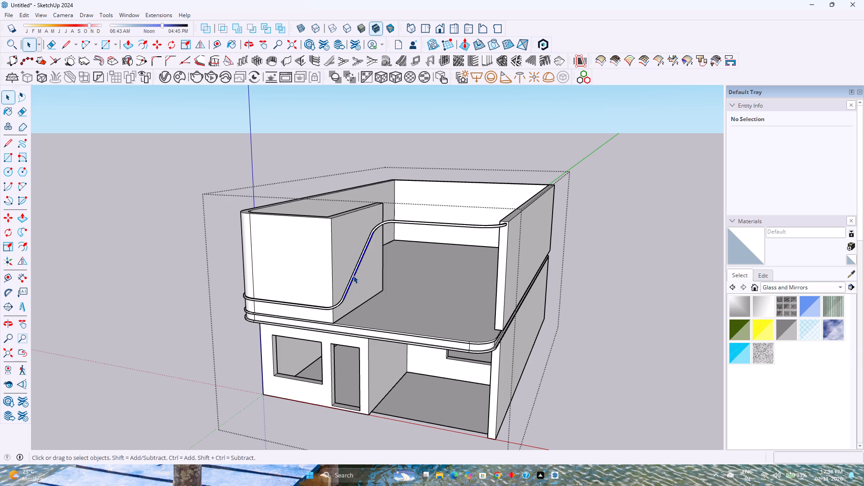
pyautogui.tripleClick(353, 275)
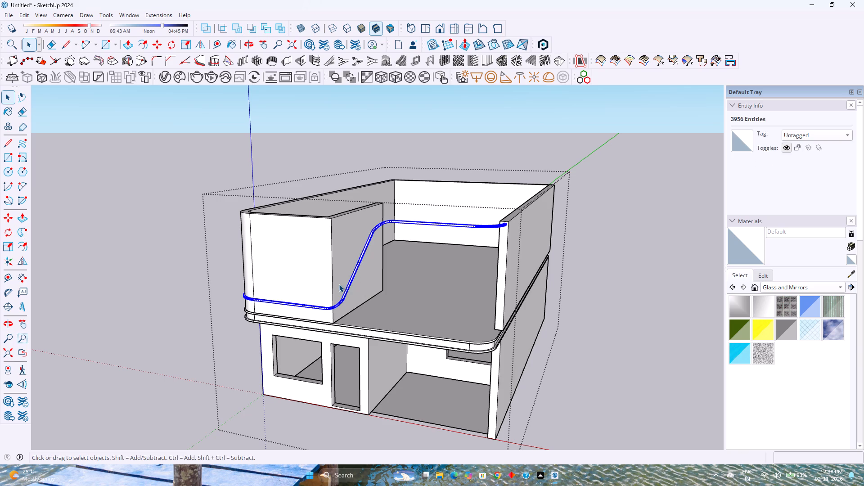
pyautogui.moveTo(340, 286); pyautogui.dragTo(472, 299, button='middle')
pyautogui.middleClick(472, 299)
pyautogui.press('m')
pyautogui.scroll(9, 316, 315)
pyautogui.moveTo(352, 338); pyautogui.dragTo(386, 289, button='middle')
pyautogui.scroll(3, 513, 210)
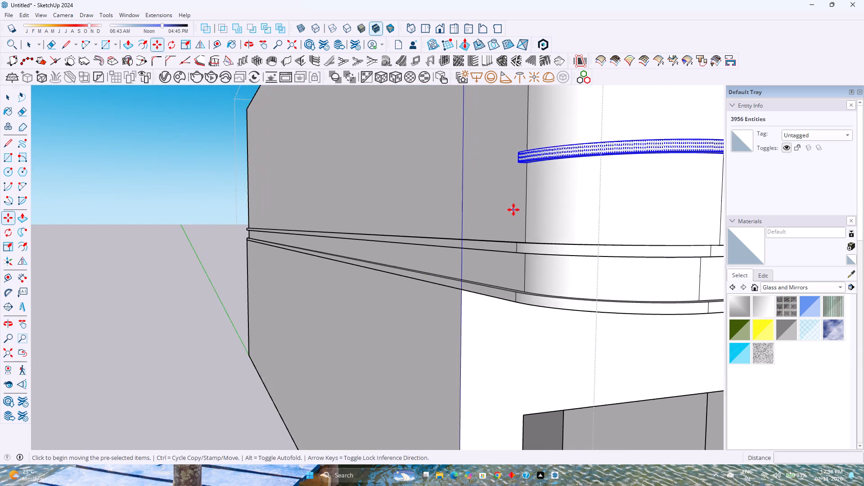
pyautogui.scroll(2, 513, 210)
pyautogui.click(530, 154)
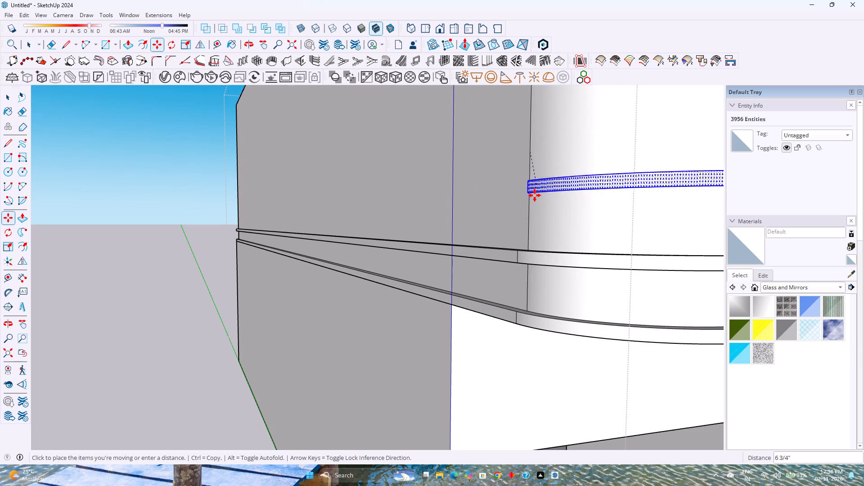
pyautogui.press('Up')
pyautogui.press('6')
pyautogui.press('Return')
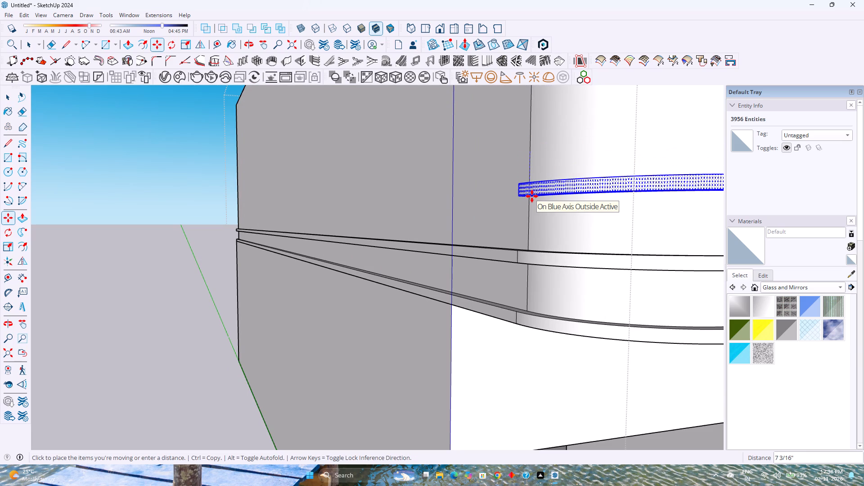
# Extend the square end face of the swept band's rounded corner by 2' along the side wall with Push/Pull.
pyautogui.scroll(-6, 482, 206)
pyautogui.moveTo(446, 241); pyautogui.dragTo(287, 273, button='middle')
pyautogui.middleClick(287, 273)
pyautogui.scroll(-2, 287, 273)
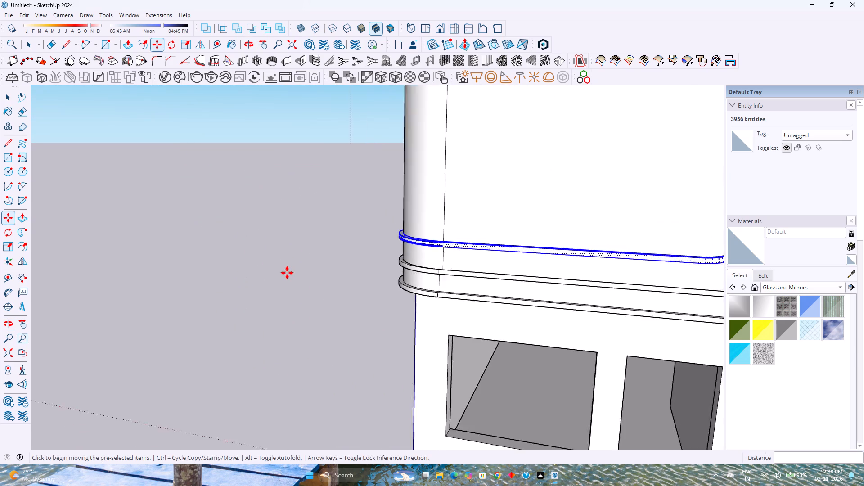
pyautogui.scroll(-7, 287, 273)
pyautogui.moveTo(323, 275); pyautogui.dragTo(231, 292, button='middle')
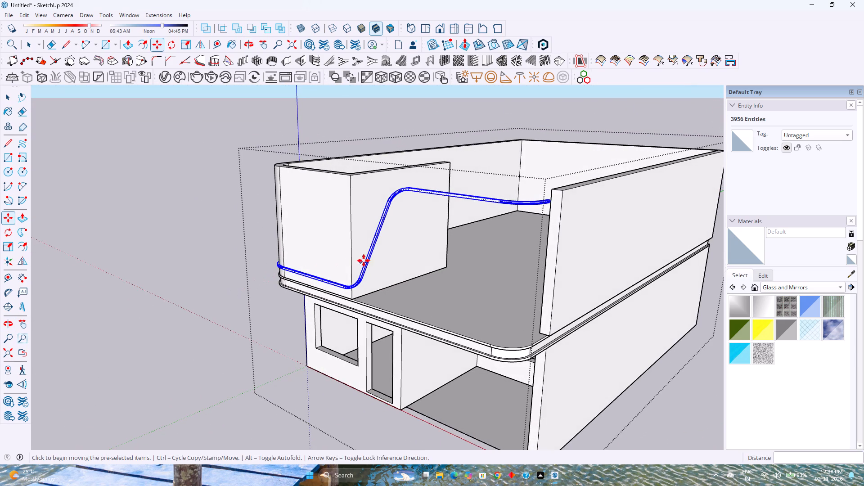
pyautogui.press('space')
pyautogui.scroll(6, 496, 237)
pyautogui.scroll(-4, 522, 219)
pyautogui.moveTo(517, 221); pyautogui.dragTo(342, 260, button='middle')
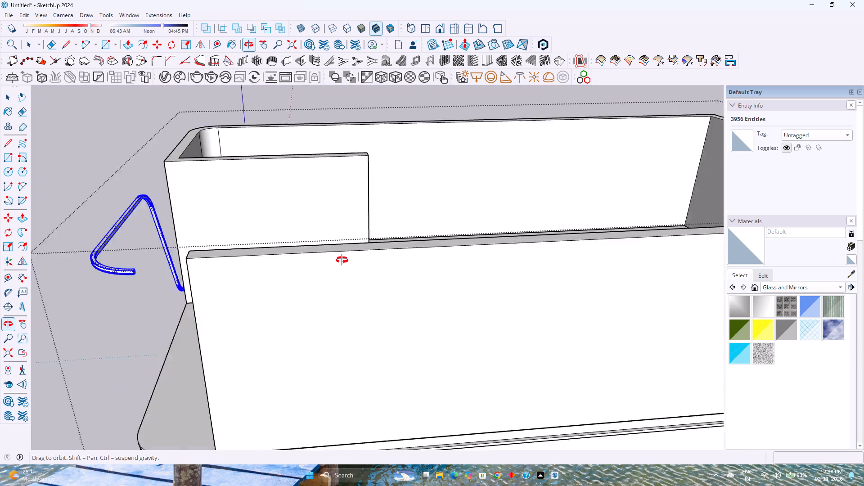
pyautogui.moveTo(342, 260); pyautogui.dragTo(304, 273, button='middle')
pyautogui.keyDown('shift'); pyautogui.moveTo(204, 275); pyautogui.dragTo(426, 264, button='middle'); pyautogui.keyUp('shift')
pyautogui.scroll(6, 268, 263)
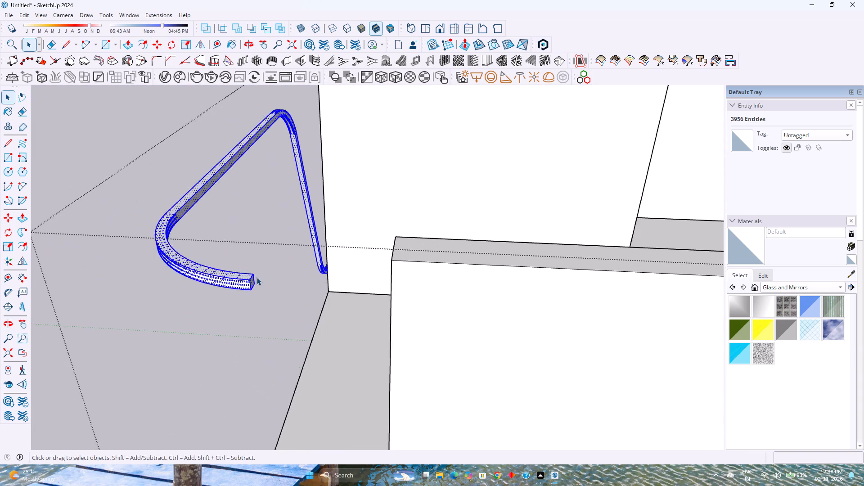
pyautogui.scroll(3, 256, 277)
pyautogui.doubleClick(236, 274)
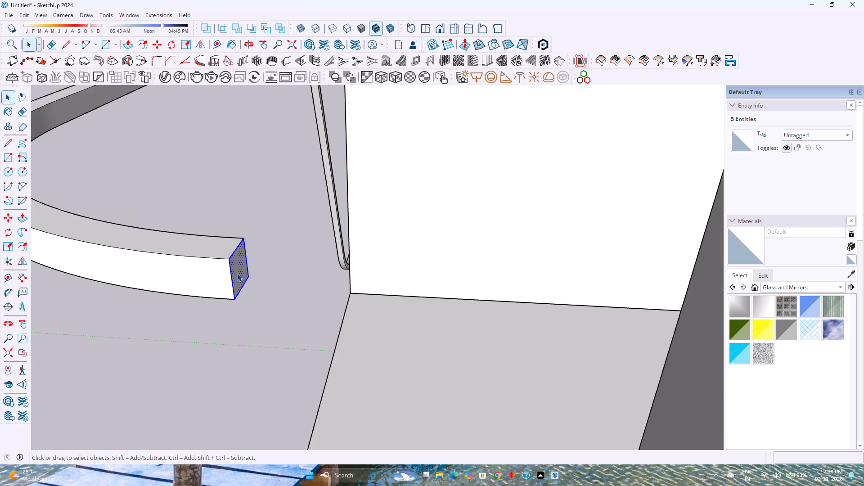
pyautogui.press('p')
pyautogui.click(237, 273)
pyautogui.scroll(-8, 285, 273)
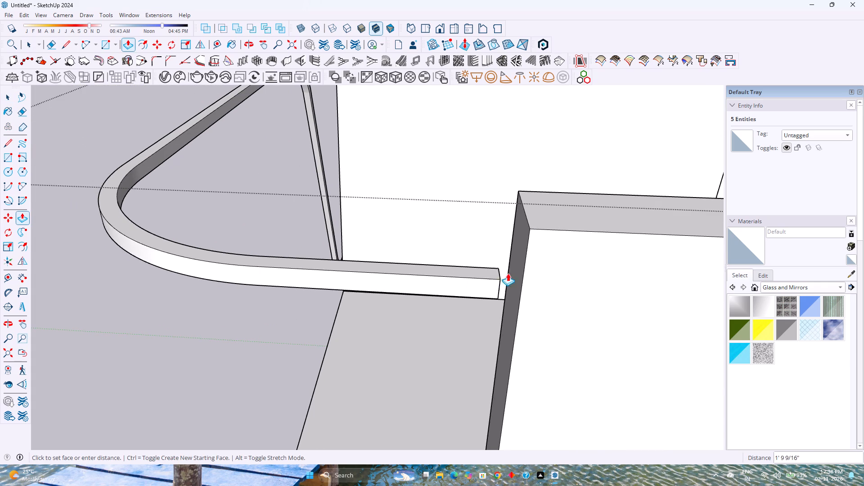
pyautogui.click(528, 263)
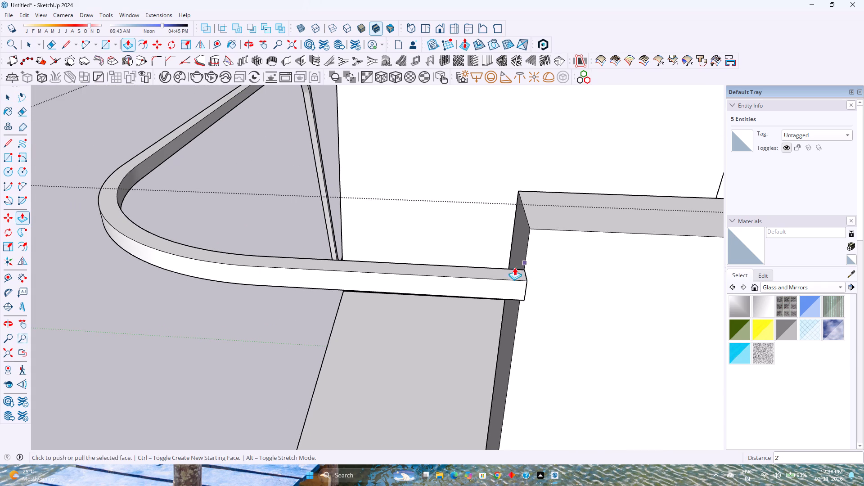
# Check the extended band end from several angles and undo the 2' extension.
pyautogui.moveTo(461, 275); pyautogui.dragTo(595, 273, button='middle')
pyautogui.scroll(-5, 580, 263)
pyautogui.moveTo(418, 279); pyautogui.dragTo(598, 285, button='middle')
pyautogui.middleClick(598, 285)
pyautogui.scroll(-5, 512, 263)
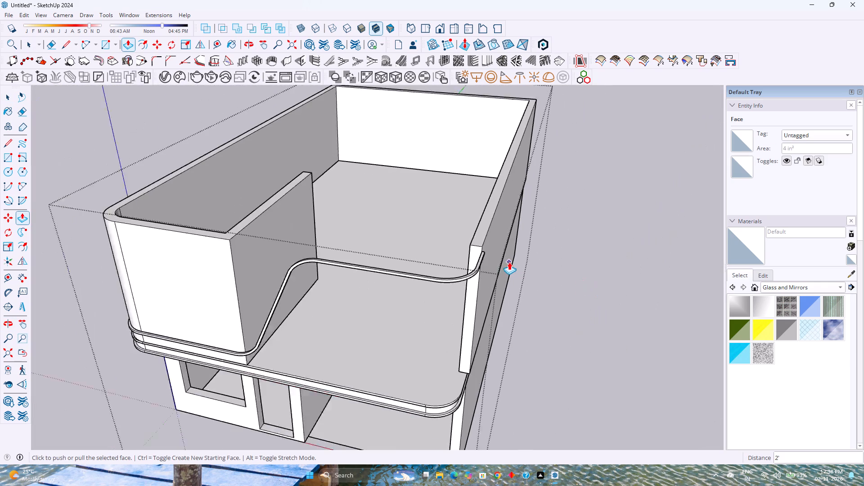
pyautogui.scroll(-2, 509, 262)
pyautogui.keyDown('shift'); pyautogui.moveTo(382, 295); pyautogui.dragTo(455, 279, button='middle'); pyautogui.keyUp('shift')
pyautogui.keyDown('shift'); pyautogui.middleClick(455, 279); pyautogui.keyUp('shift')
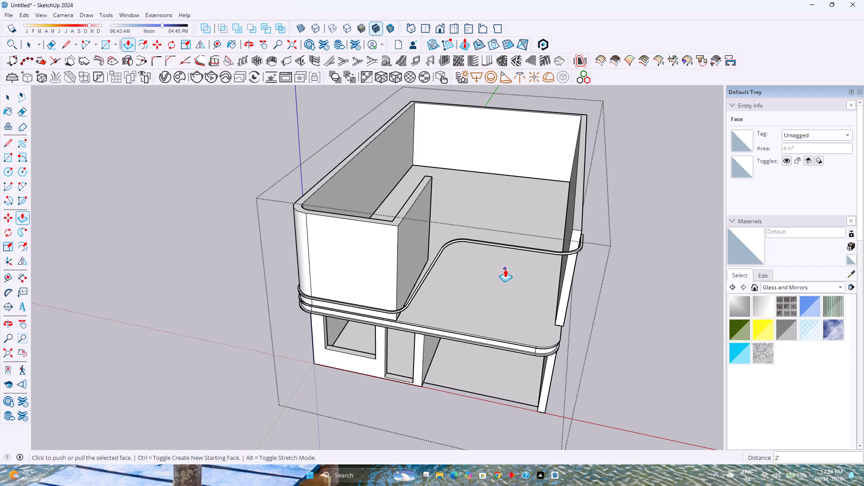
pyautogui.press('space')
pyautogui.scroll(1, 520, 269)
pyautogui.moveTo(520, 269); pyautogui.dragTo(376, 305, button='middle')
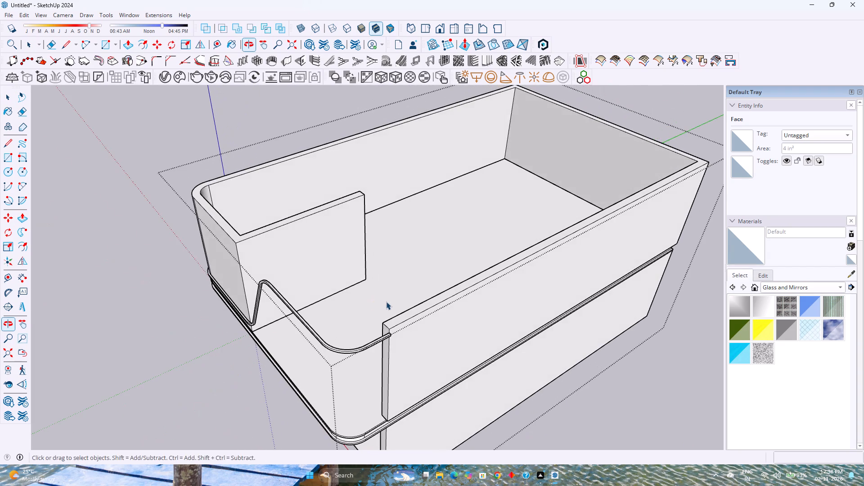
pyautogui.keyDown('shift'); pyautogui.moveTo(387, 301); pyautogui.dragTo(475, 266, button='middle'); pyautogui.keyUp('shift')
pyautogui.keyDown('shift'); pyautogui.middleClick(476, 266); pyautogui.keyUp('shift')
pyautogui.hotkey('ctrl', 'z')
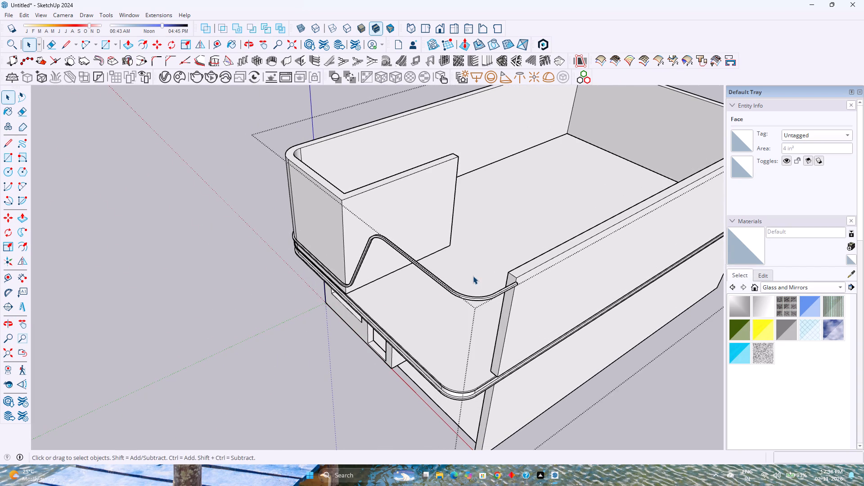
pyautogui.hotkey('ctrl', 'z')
# Examine the lowered band across the front of the upper storey from several angles.
pyautogui.moveTo(455, 284); pyautogui.dragTo(574, 276, button='middle')
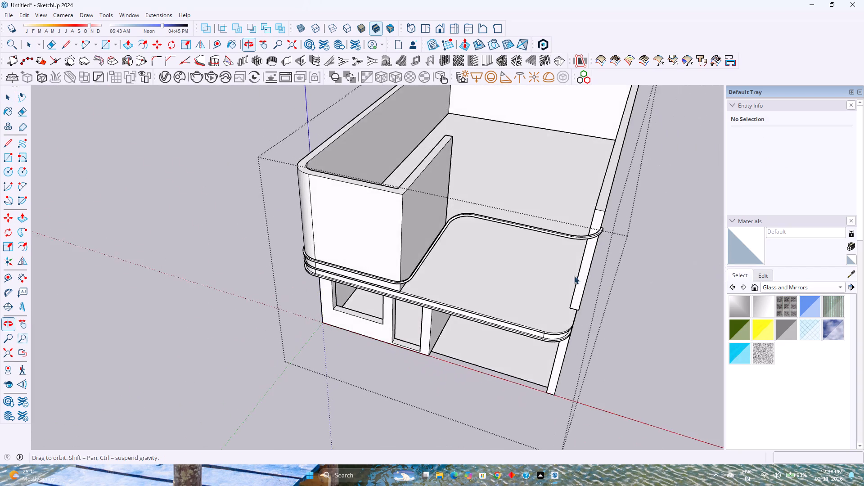
pyautogui.scroll(-1, 556, 272)
pyautogui.keyDown('shift'); pyautogui.moveTo(495, 277); pyautogui.dragTo(400, 315, button='middle'); pyautogui.keyUp('shift')
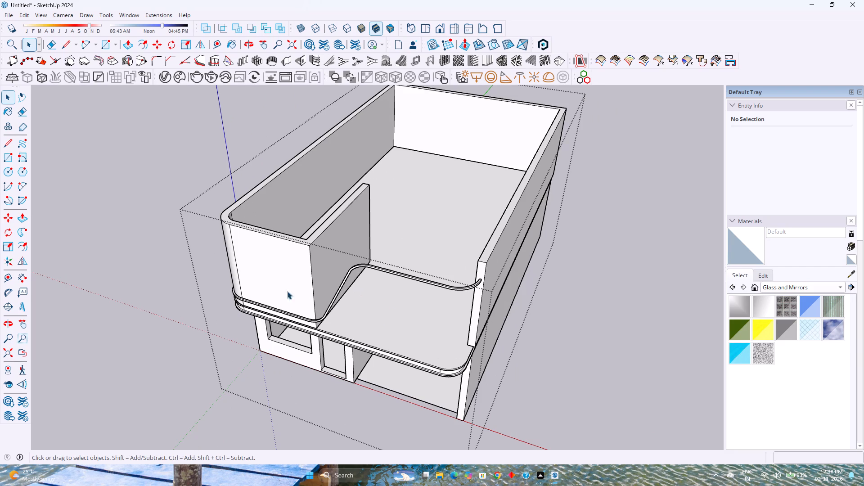
pyautogui.moveTo(287, 291); pyautogui.dragTo(351, 256, button='middle')
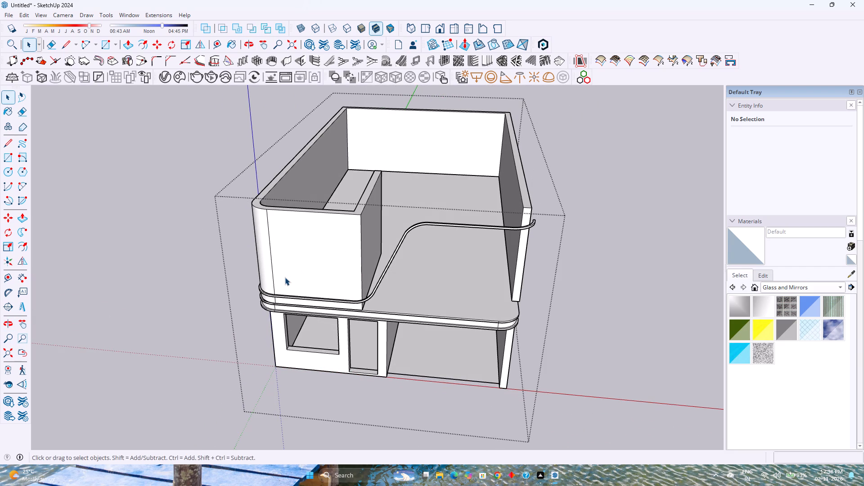
pyautogui.moveTo(287, 292); pyautogui.dragTo(288, 256, button='middle')
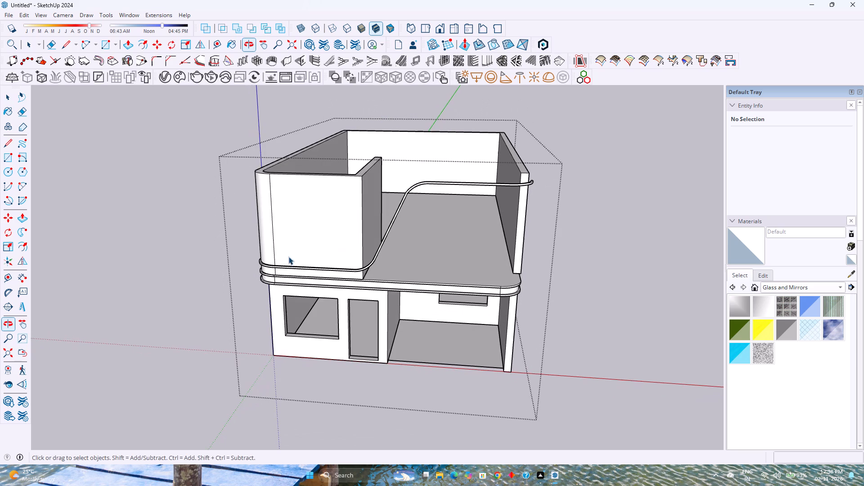
pyautogui.keyDown('shift'); pyautogui.moveTo(309, 255); pyautogui.dragTo(204, 345, button='middle'); pyautogui.keyUp('shift')
pyautogui.moveTo(211, 340); pyautogui.dragTo(212, 336, button='middle')
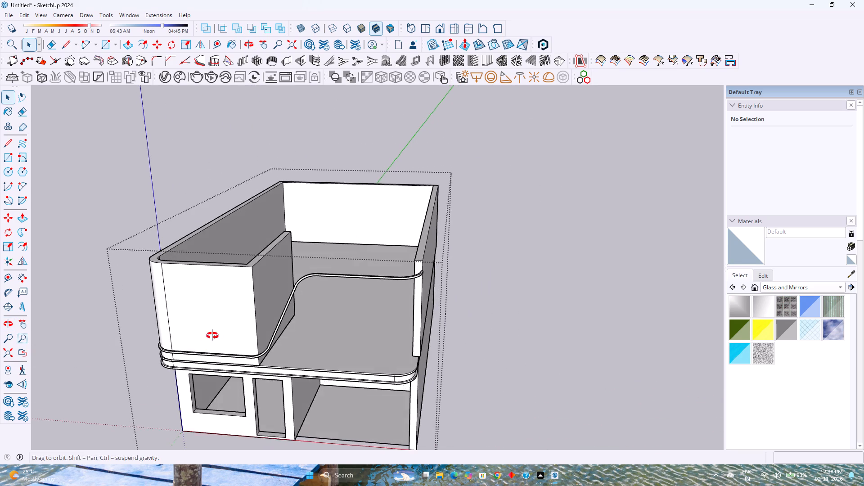
pyautogui.moveTo(212, 336); pyautogui.dragTo(238, 272, button='middle')
pyautogui.keyDown('shift'); pyautogui.moveTo(281, 258); pyautogui.dragTo(240, 356, button='middle'); pyautogui.keyUp('shift')
pyautogui.moveTo(264, 343); pyautogui.dragTo(199, 396, button='middle')
pyautogui.middleClick(199, 396)
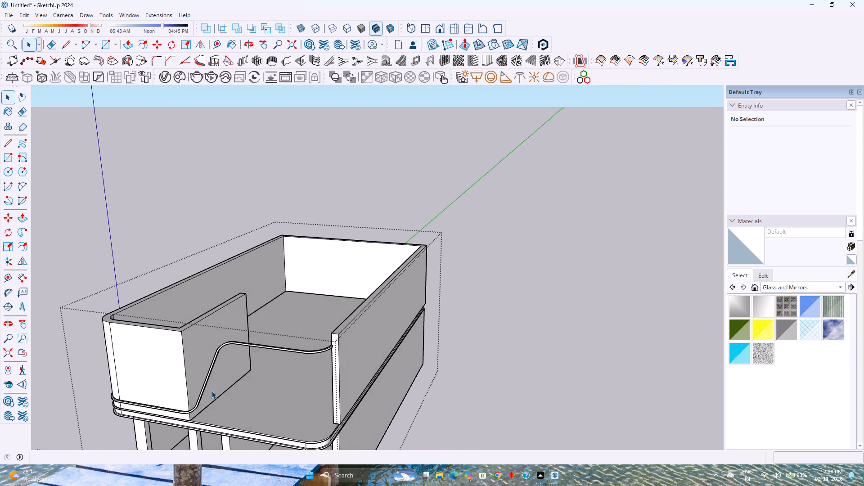
# Select all connected geometry of the swept band and make it a group.
pyautogui.scroll(4, 277, 357)
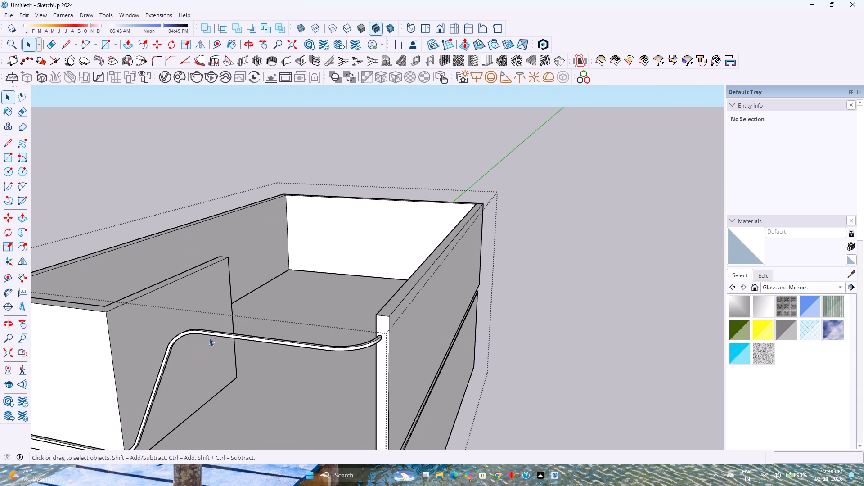
pyautogui.tripleClick(214, 334)
pyautogui.click(215, 334)
pyautogui.rightClick(215, 334)
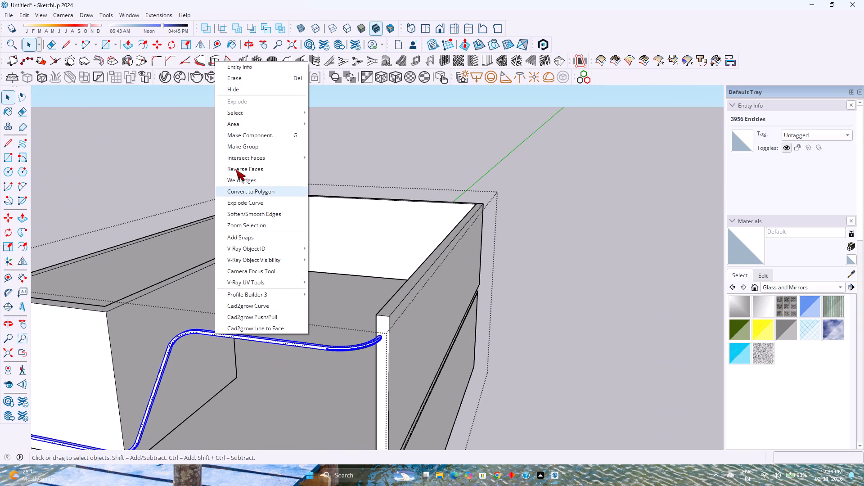
pyautogui.click(241, 144)
# Inside the band's group, place a guide line 10' above the band's straight upper run.
pyautogui.doubleClick(215, 336)
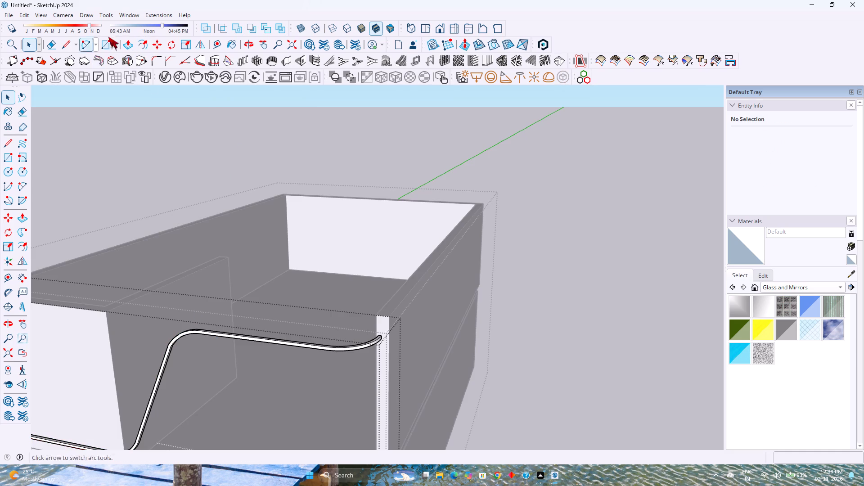
pyautogui.click(220, 40)
pyautogui.scroll(1, 328, 351)
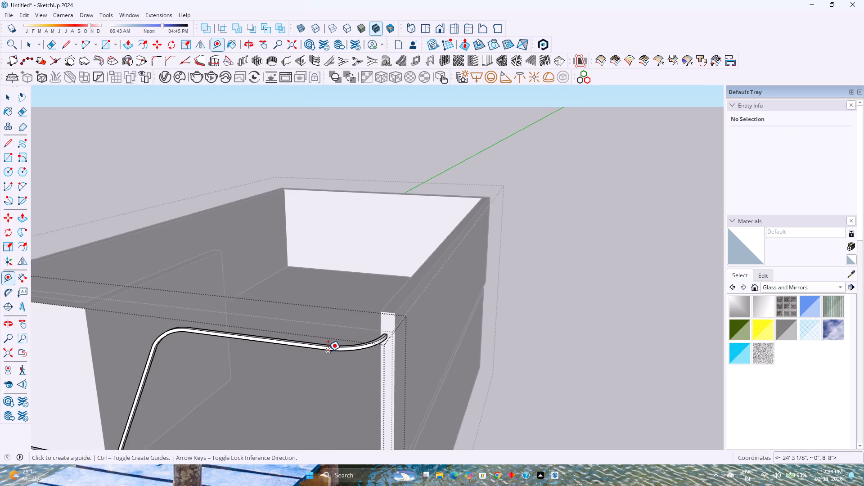
pyautogui.scroll(6, 328, 351)
pyautogui.click(246, 332)
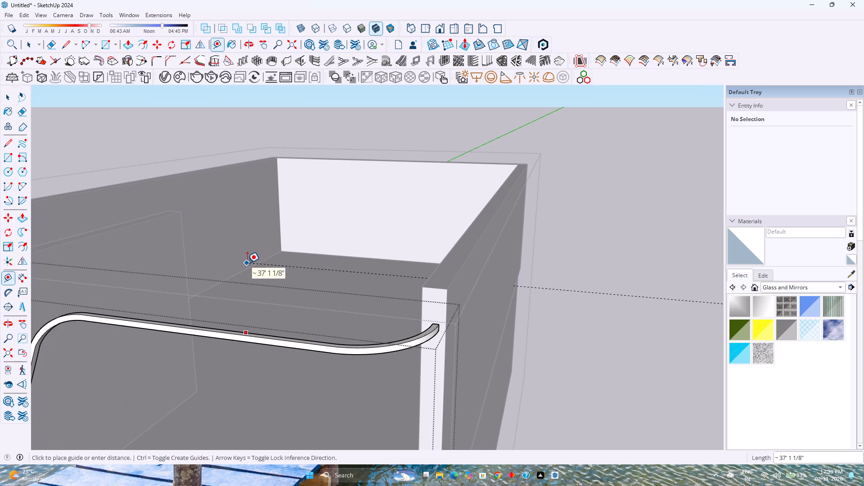
pyautogui.press('Up')
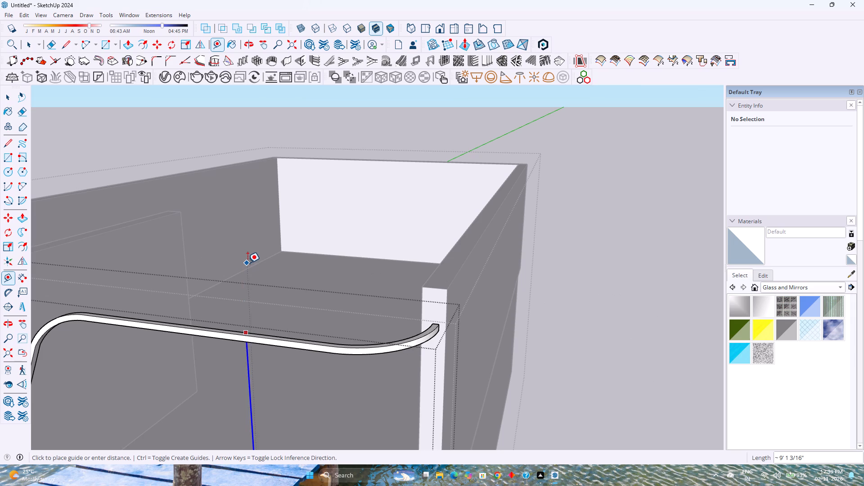
pyautogui.scroll(-4, 247, 263)
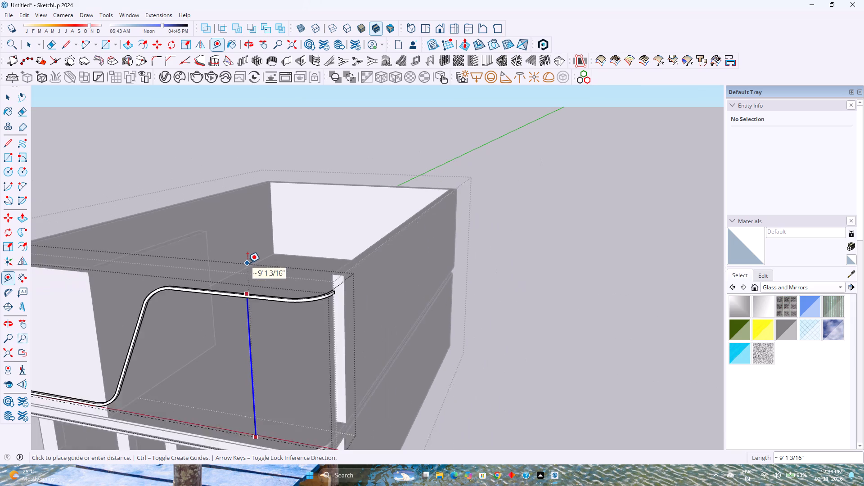
pyautogui.scroll(-2, 248, 263)
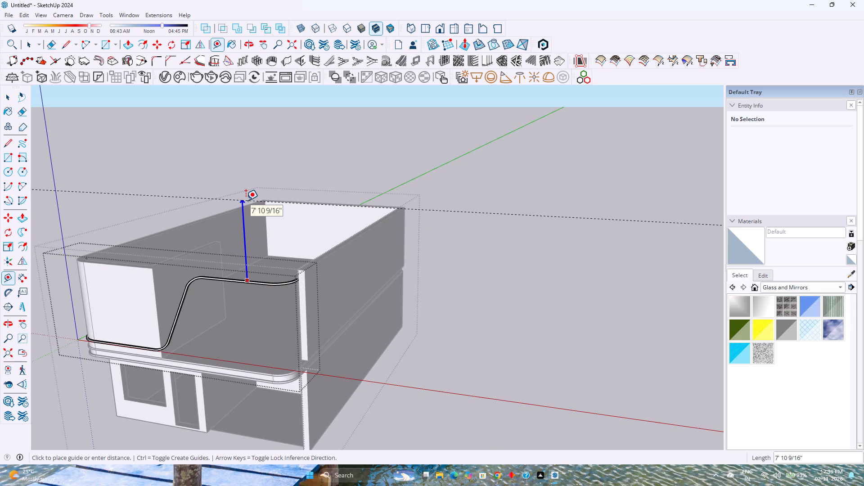
pyautogui.write("10'")
pyautogui.press('Return')
# Place a vertical guide line directly on the front room wall's vertical corner edge beside the open terrace.
pyautogui.moveTo(188, 232); pyautogui.dragTo(193, 232, button='middle')
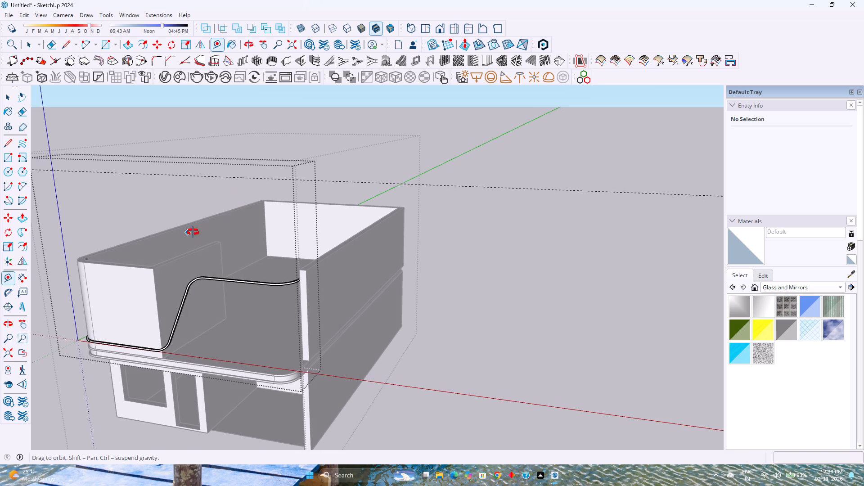
pyautogui.moveTo(193, 232); pyautogui.dragTo(283, 241, button='middle')
pyautogui.middleClick(283, 241)
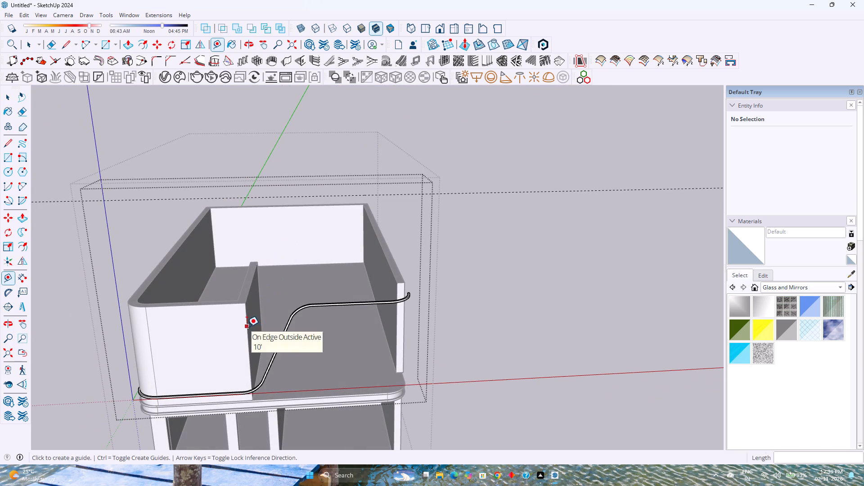
pyautogui.click(247, 327)
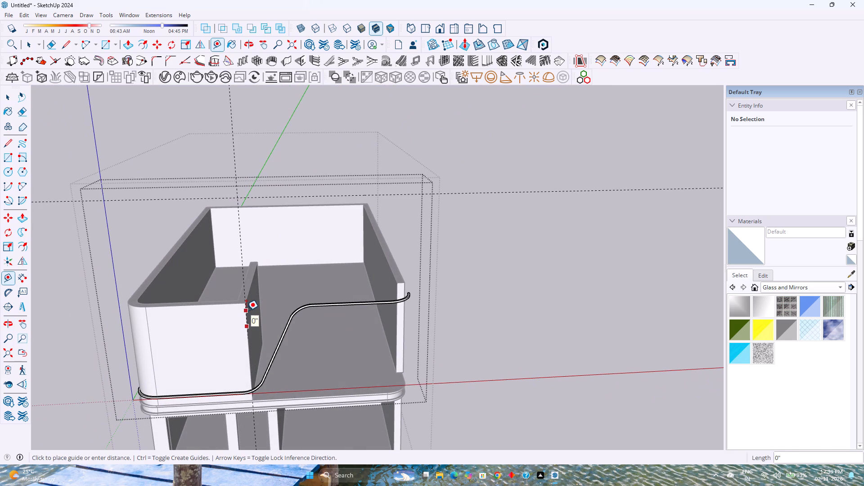
pyautogui.click(246, 310)
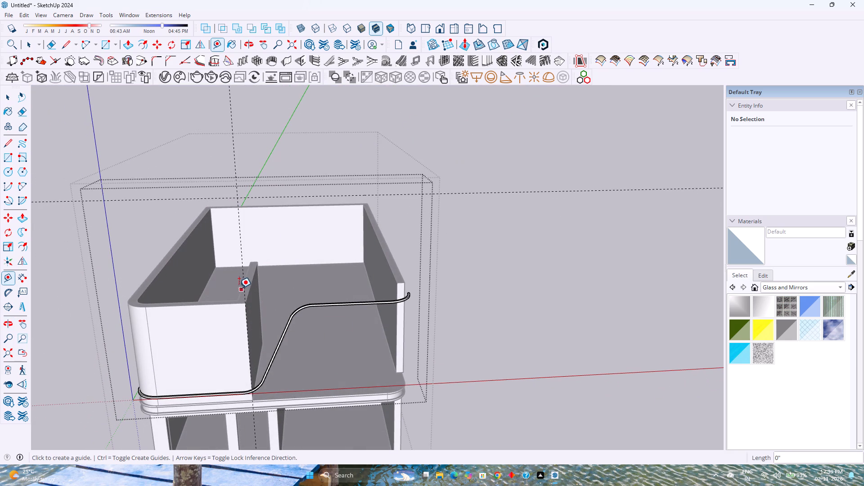
# Place a vertical guide 15' 3" along the red axis from the corner guide, at the terrace side wall's front end.
pyautogui.click(242, 275)
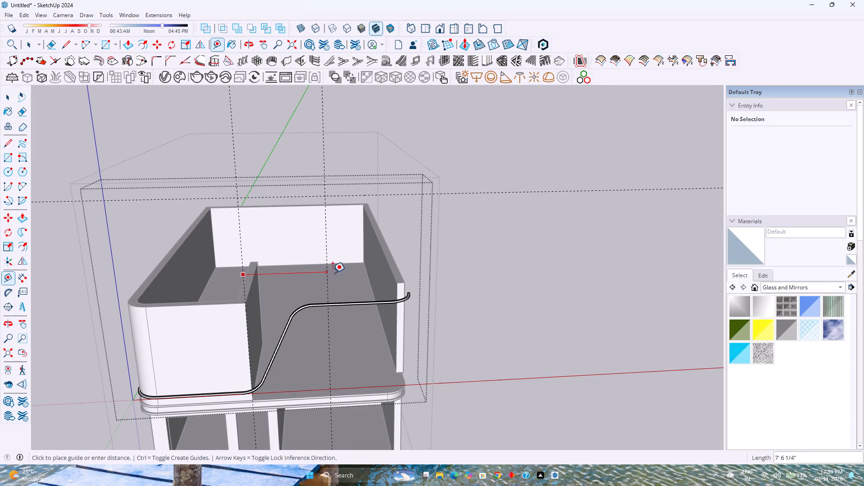
pyautogui.press('Right')
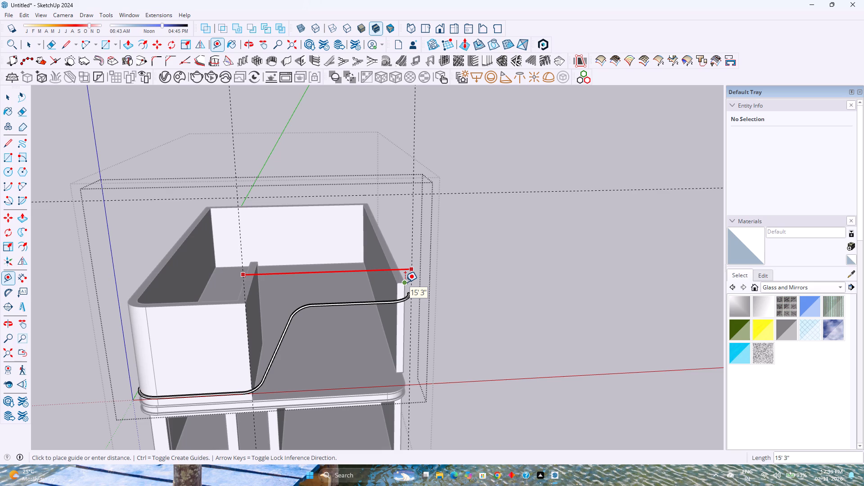
pyautogui.click(405, 282)
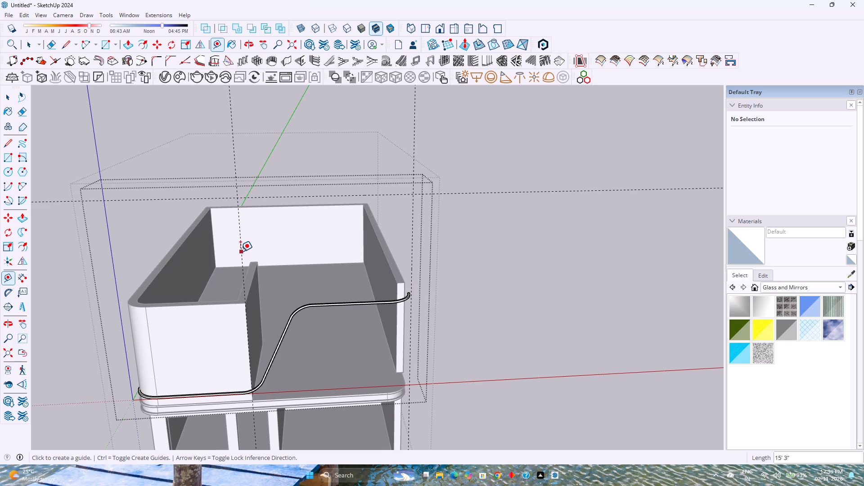
# Place a vertical guide about 9' 8 1/2" along the red axis from the corner guide, crossing the band's upper straight run.
pyautogui.click(242, 250)
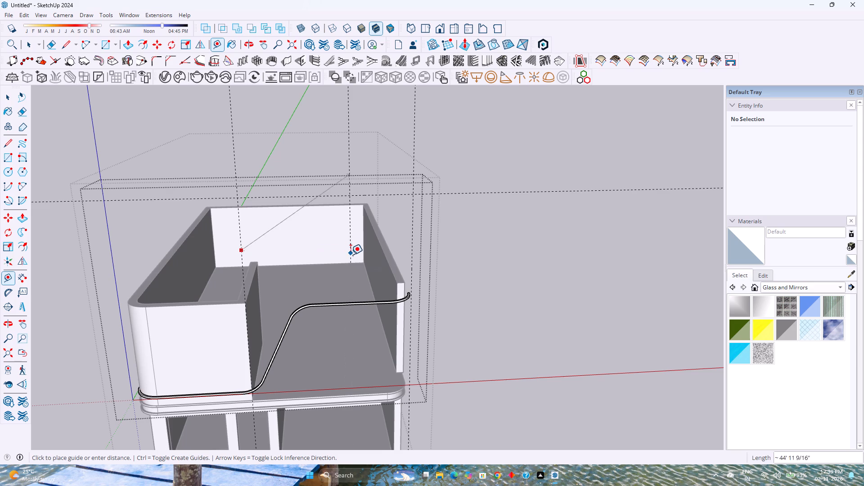
pyautogui.press('Right')
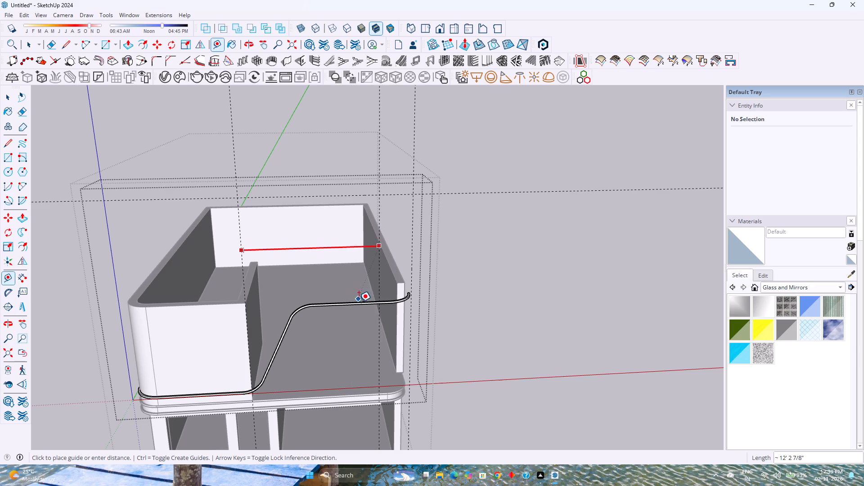
pyautogui.scroll(6, 358, 305)
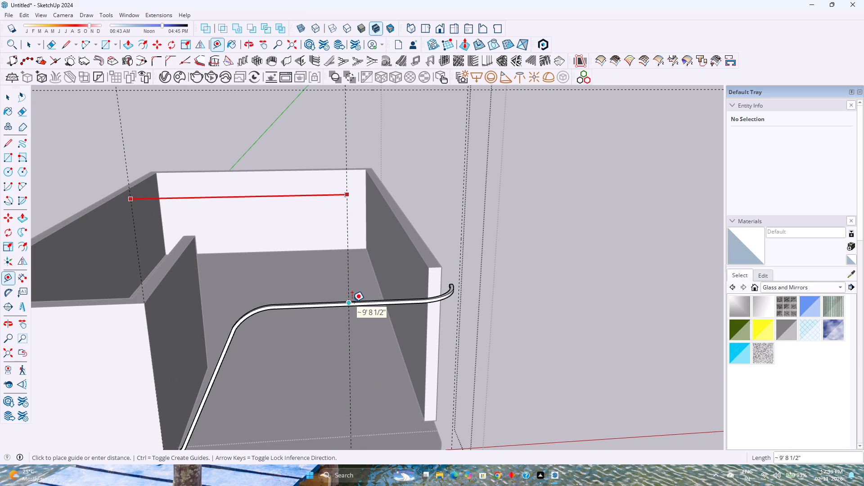
pyautogui.click(352, 302)
# Place a horizontal guide about 6" above the existing horizontal guide over the terrace.
pyautogui.scroll(-5, 352, 302)
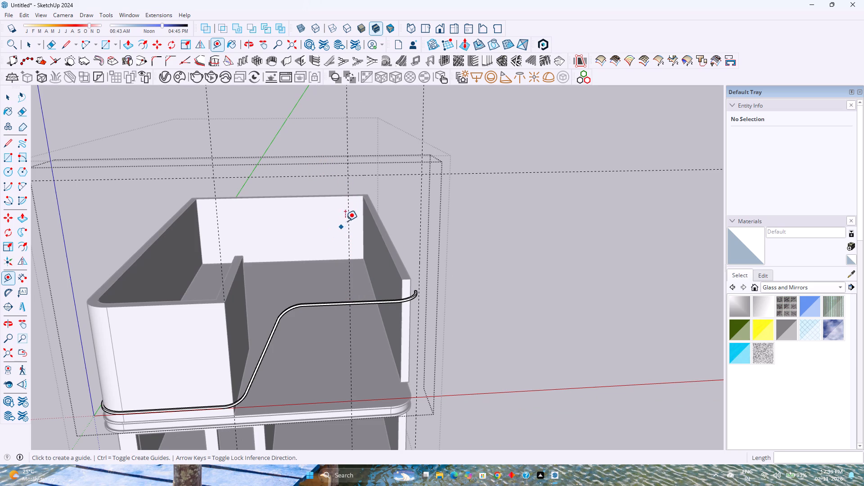
pyautogui.scroll(-1, 219, 219)
pyautogui.click(189, 185)
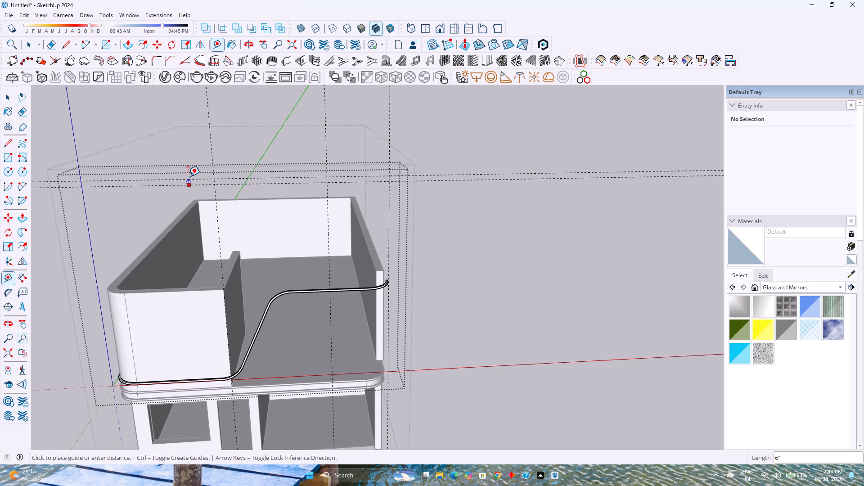
pyautogui.click(188, 176)
# Place a horizontal guide 10" above the band's lower straight run along the front room wall.
pyautogui.scroll(-1, 188, 176)
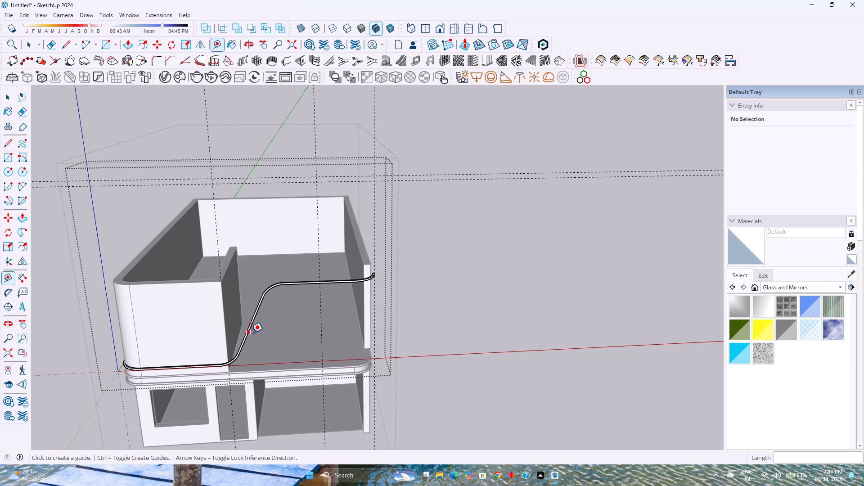
pyautogui.scroll(3, 250, 333)
pyautogui.moveTo(248, 329); pyautogui.dragTo(265, 335, button='middle')
pyautogui.scroll(3, 277, 303)
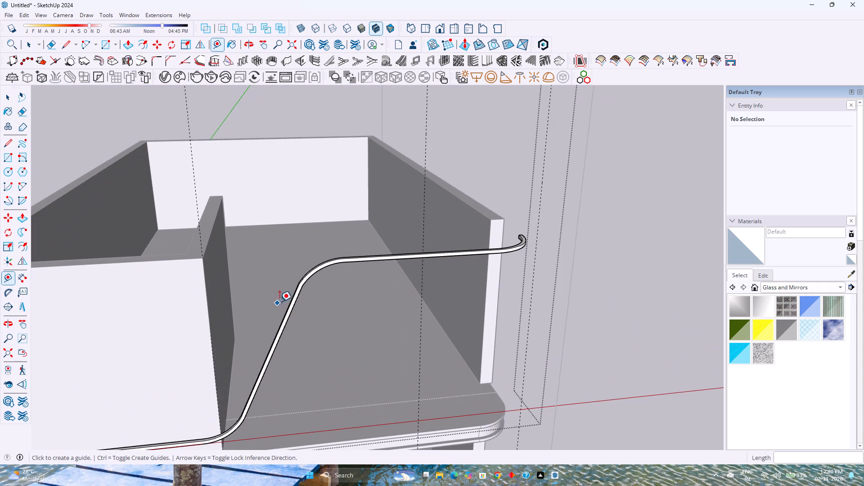
pyautogui.scroll(-3, 297, 284)
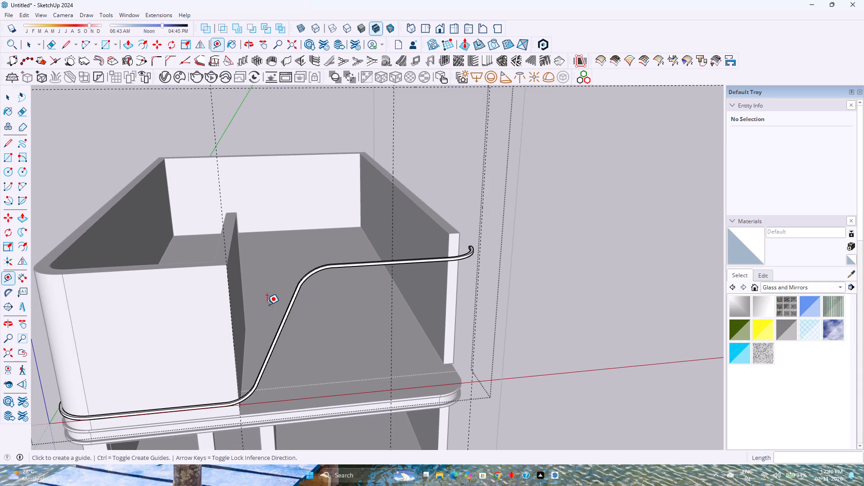
pyautogui.keyDown('shift'); pyautogui.moveTo(154, 362); pyautogui.dragTo(257, 333, button='middle'); pyautogui.keyUp('shift')
pyautogui.scroll(4, 183, 394)
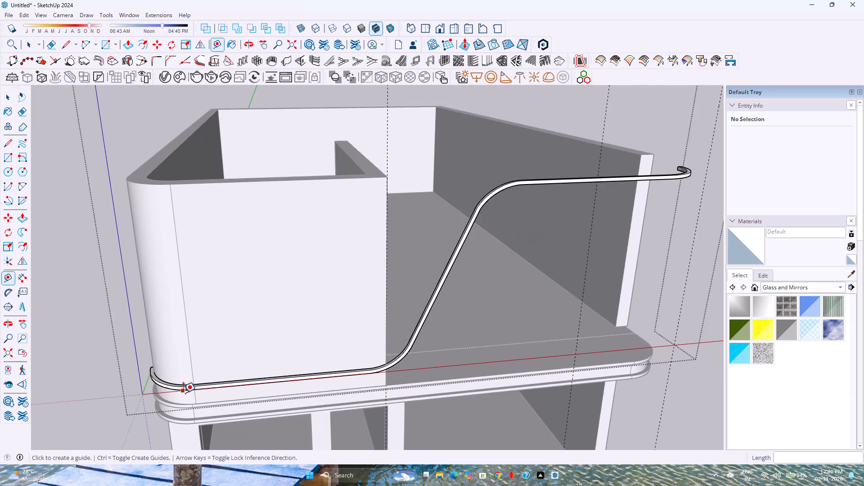
pyautogui.scroll(5, 183, 393)
pyautogui.click(209, 381)
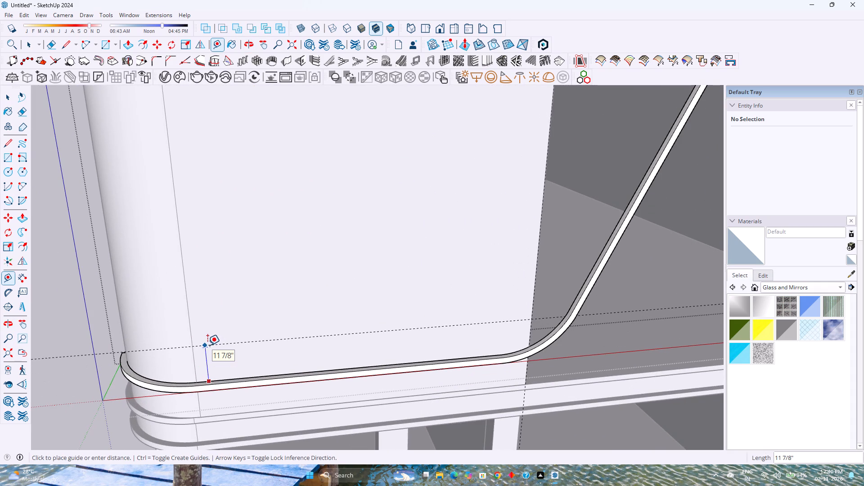
pyautogui.write('10')
pyautogui.press('Return')
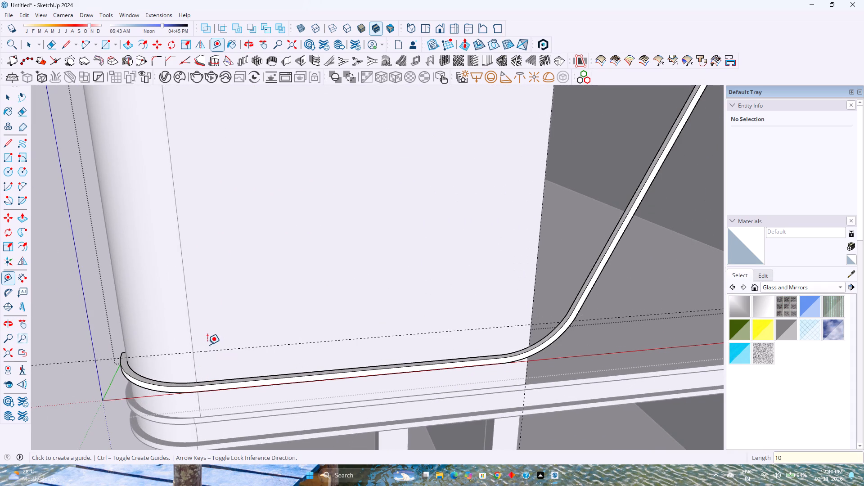
# Place a guide parallel to the band's sloping run, offset 11" towards the front room.
pyautogui.scroll(-6, 208, 345)
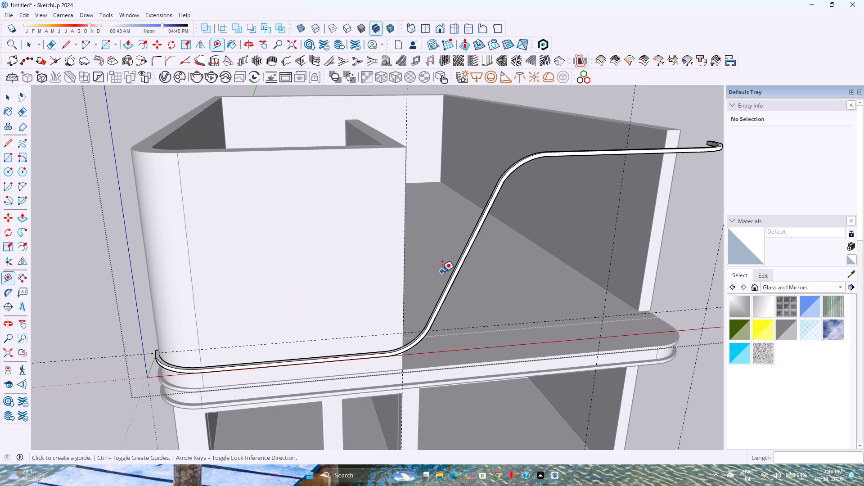
pyautogui.click(449, 273)
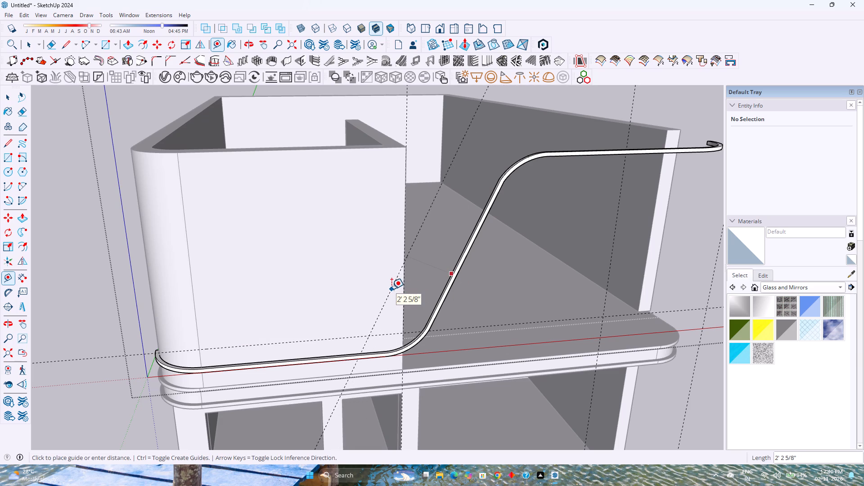
pyautogui.write('11')
pyautogui.press('Return')
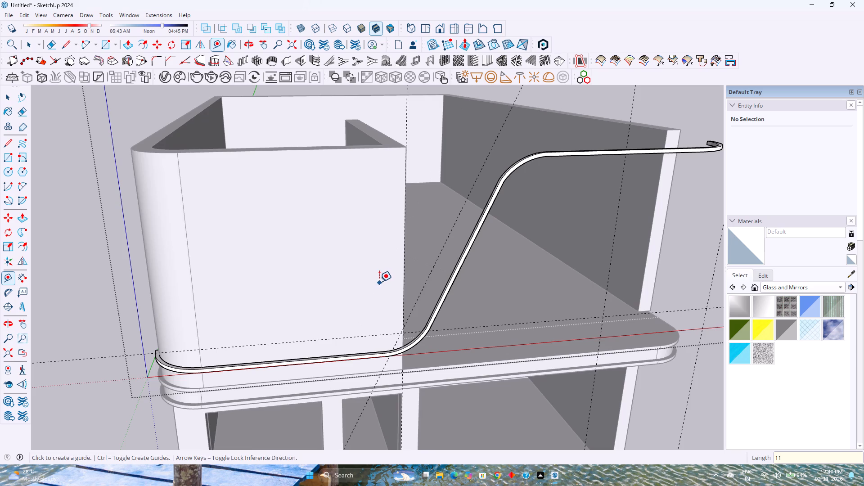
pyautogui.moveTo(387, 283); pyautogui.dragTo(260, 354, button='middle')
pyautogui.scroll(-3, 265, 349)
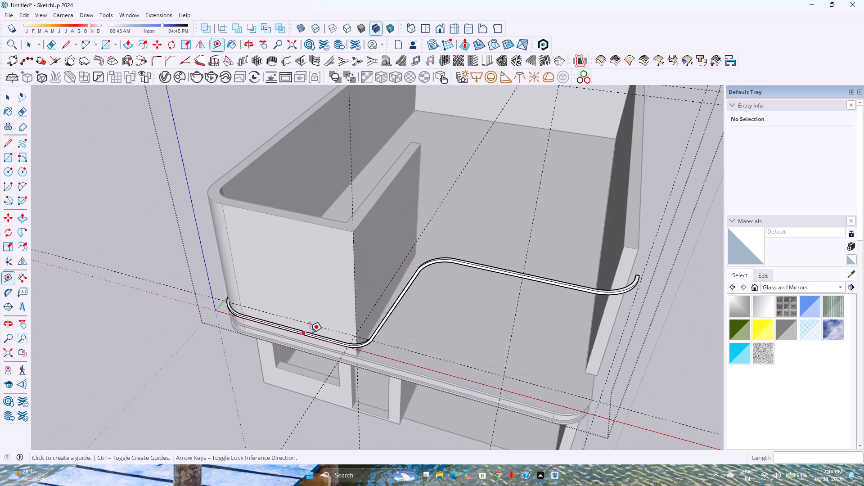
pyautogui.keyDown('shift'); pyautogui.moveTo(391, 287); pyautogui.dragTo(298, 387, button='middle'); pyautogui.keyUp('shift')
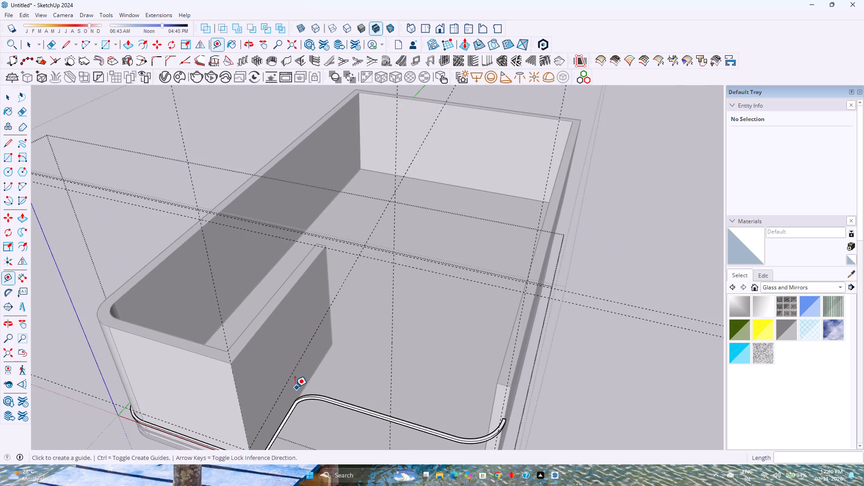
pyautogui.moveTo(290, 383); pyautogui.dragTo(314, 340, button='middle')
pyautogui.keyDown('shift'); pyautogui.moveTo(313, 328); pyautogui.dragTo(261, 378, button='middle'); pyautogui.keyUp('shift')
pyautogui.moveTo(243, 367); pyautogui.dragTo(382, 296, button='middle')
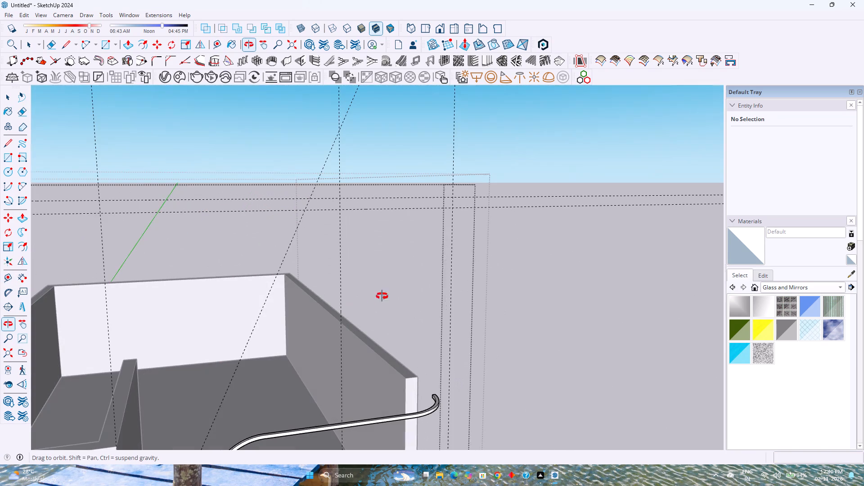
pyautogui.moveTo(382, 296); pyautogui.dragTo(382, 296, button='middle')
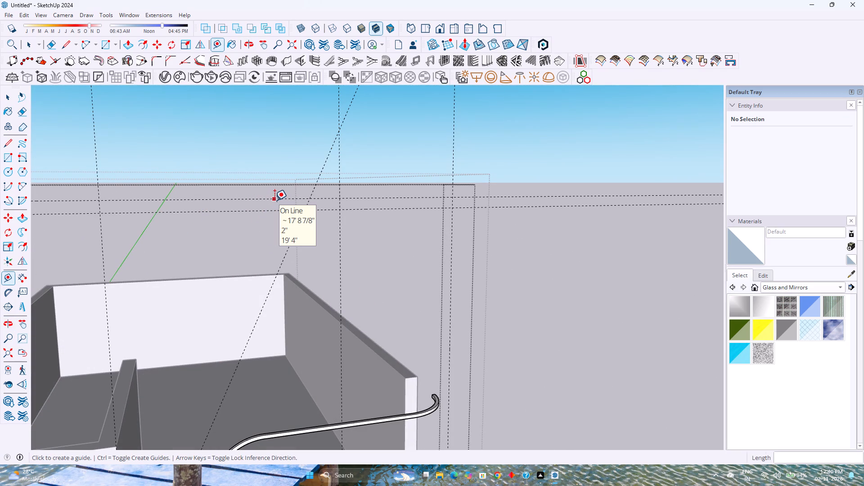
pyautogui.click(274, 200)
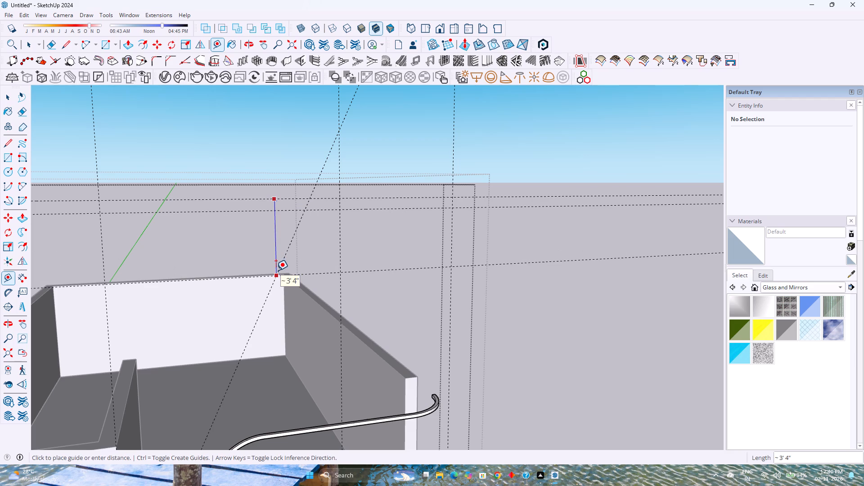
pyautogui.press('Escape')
# Place a vertical guide 1' from the front room's corner guide along the red axis, on the terrace side.
pyautogui.scroll(-6, 278, 271)
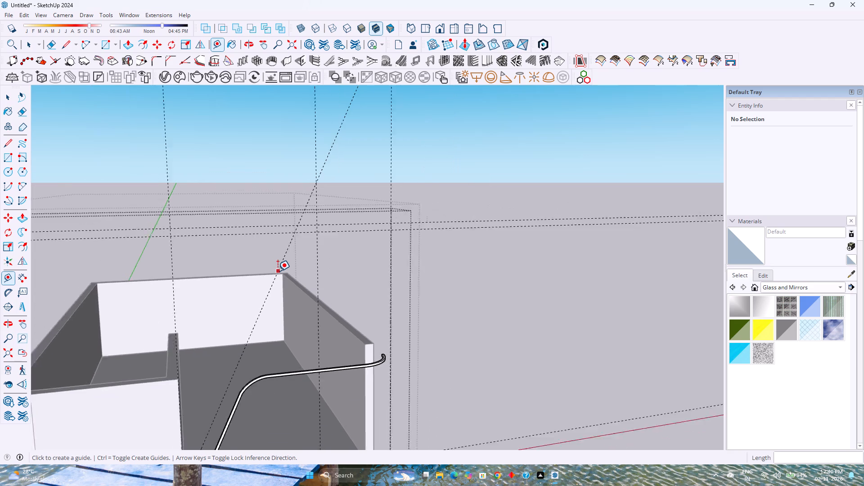
pyautogui.scroll(-6, 278, 271)
pyautogui.moveTo(192, 358); pyautogui.dragTo(169, 441, button='middle')
pyautogui.keyDown('shift'); pyautogui.moveTo(158, 401); pyautogui.dragTo(217, 324, button='middle'); pyautogui.keyUp('shift')
pyautogui.moveTo(227, 322); pyautogui.dragTo(233, 322, button='middle')
pyautogui.scroll(3, 235, 349)
pyautogui.moveTo(234, 349); pyautogui.dragTo(179, 283, button='middle')
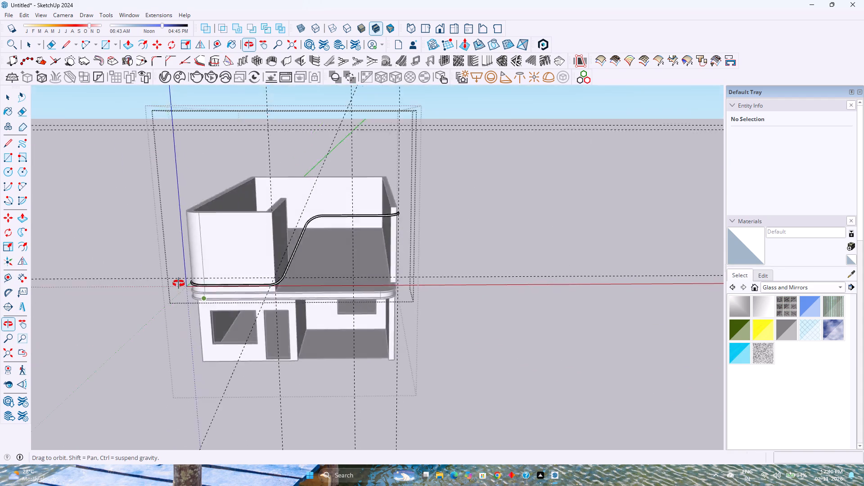
pyautogui.moveTo(179, 283); pyautogui.dragTo(156, 311, button='middle')
pyautogui.middleClick(156, 311)
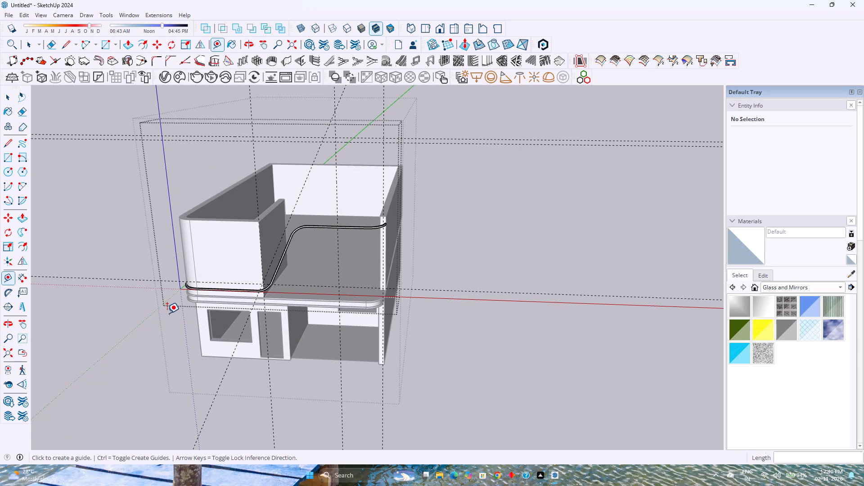
pyautogui.scroll(6, 238, 278)
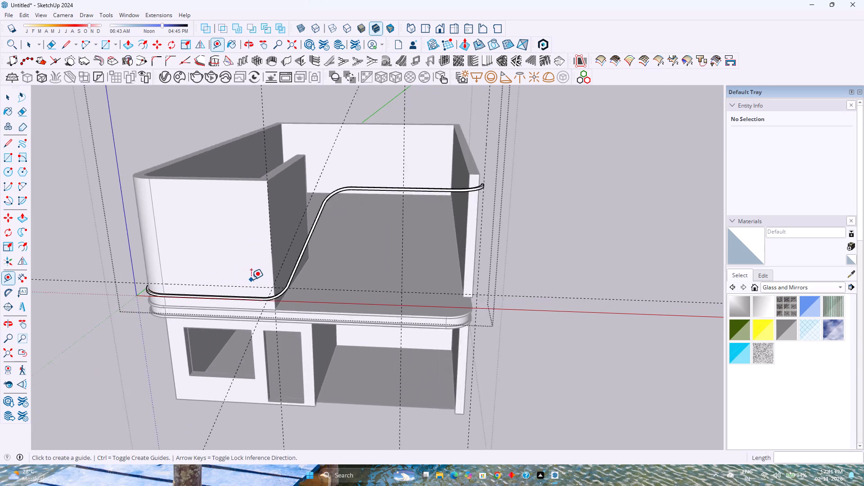
pyautogui.scroll(7, 251, 279)
pyautogui.click(296, 245)
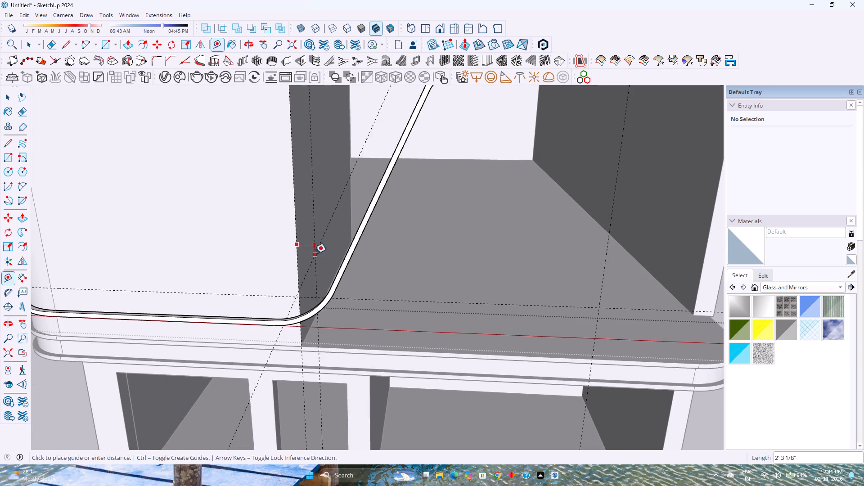
pyautogui.press('Right')
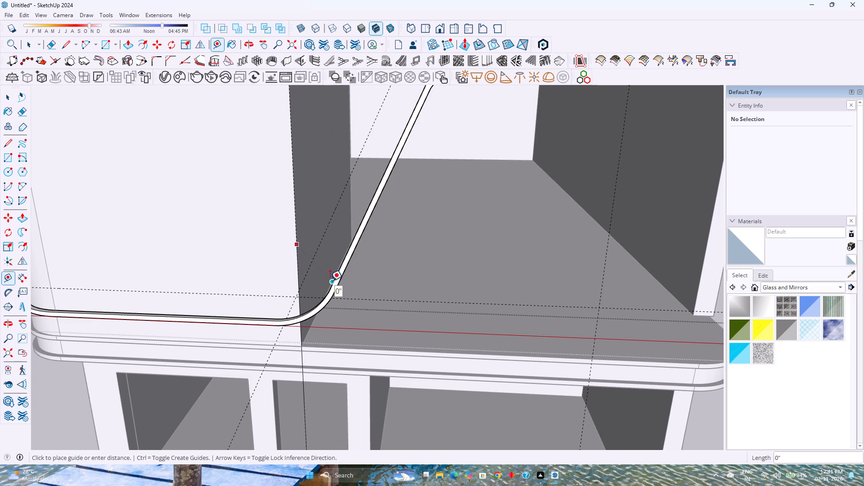
pyautogui.moveTo(330, 281); pyautogui.dragTo(341, 303, button='middle')
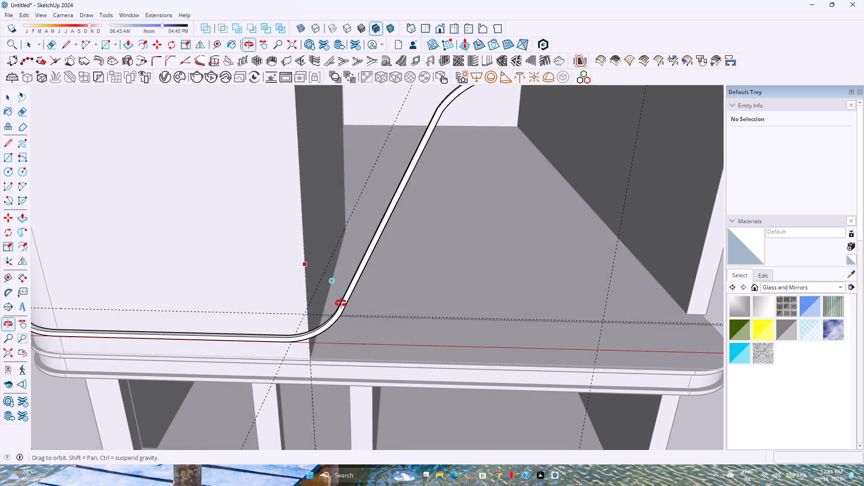
pyautogui.moveTo(341, 303); pyautogui.dragTo(341, 304, button='middle')
pyautogui.middleClick(341, 305)
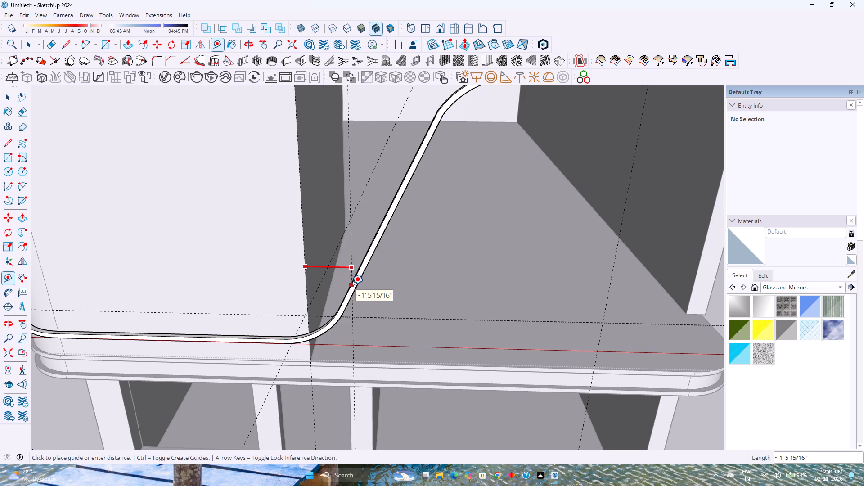
pyautogui.write("1'")
pyautogui.press('Return')
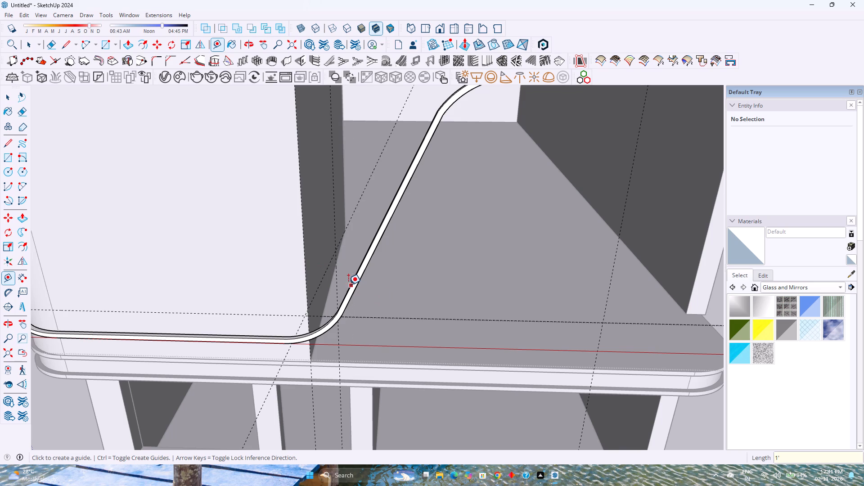
# Place a second vertical guide 1' from the front room's corner guide, on the room wall side.
pyautogui.click(304, 248)
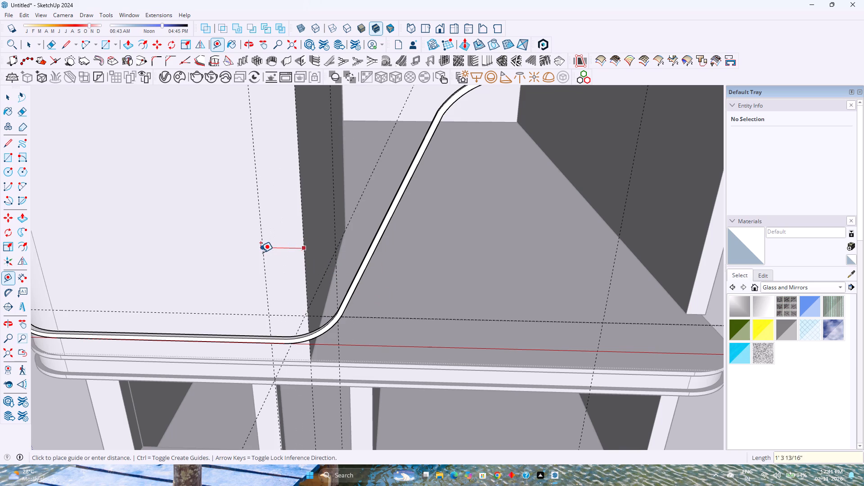
pyautogui.write("1'")
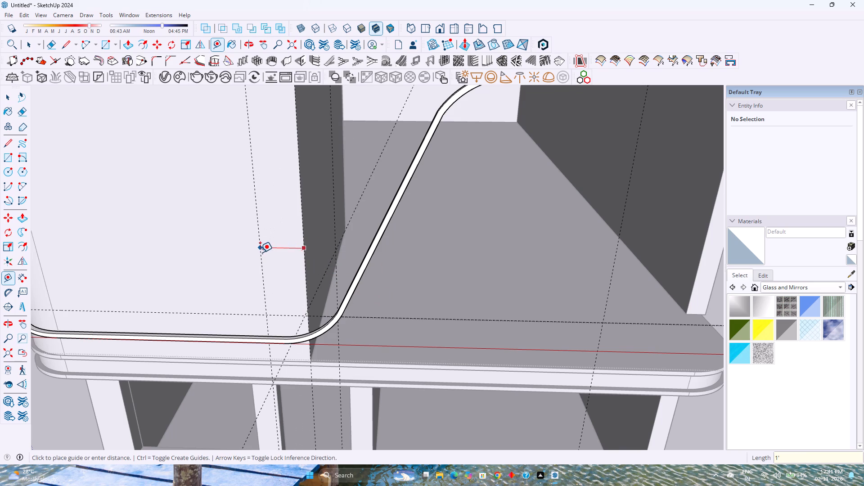
pyautogui.press('Return')
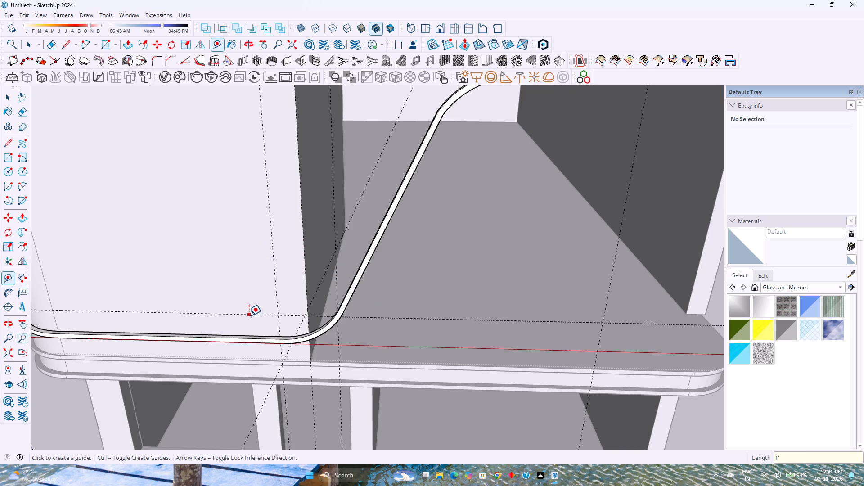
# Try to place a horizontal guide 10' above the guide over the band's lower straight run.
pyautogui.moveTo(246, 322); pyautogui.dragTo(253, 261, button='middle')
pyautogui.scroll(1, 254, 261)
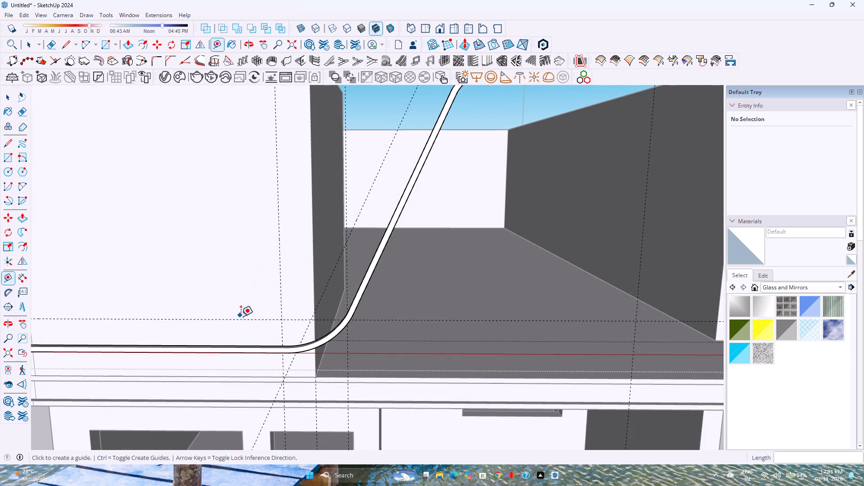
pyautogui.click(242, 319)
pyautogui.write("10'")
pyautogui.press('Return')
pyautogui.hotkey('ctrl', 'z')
# Place a horizontal guide 10" above the existing guide over the band's lower straight run.
pyautogui.click(231, 321)
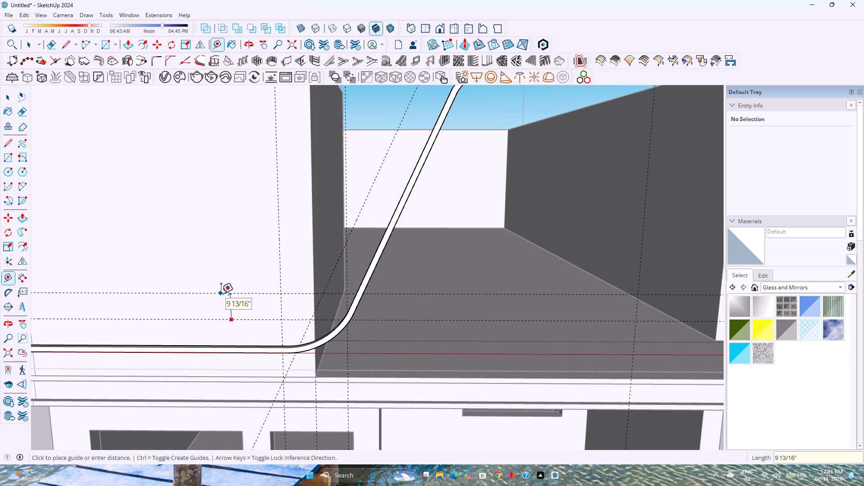
pyautogui.write('10')
pyautogui.press('Return')
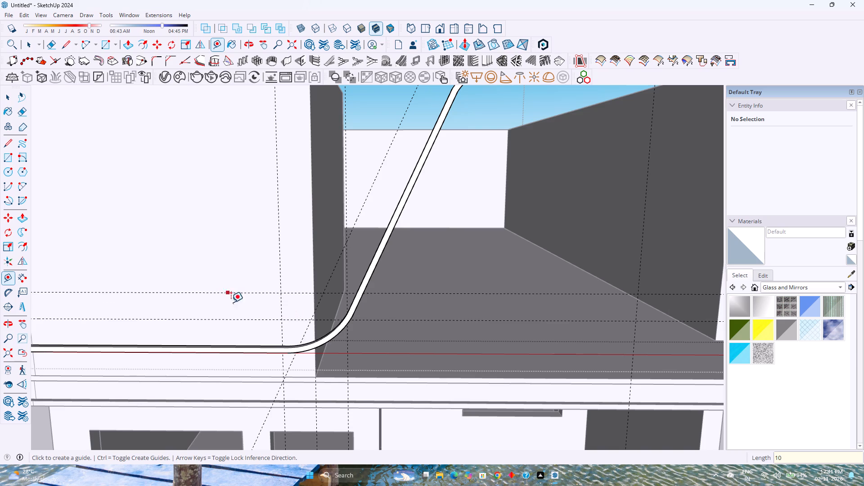
# Draw a line about 7' 9" long on the front room wall along the lower horizontal guide, from the rounded corner's edge to the first vertical guide.
pyautogui.moveTo(213, 409); pyautogui.dragTo(370, 360, button='middle')
pyautogui.middleClick(370, 360)
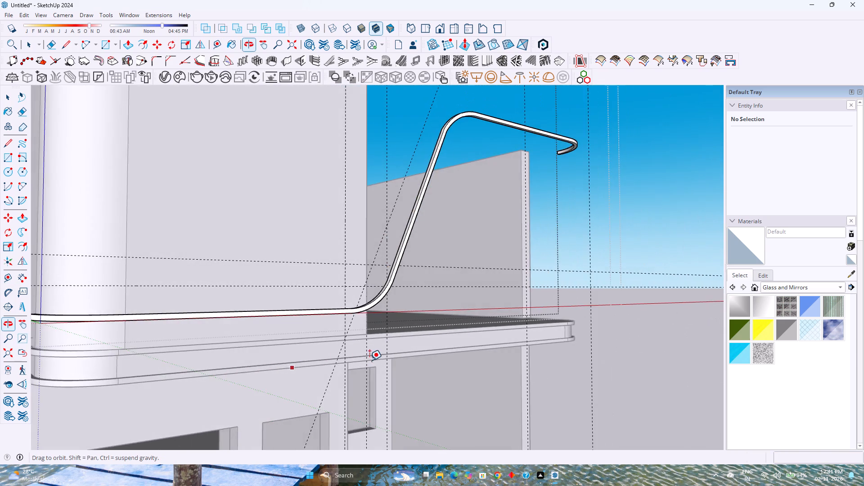
pyautogui.scroll(-3, 317, 360)
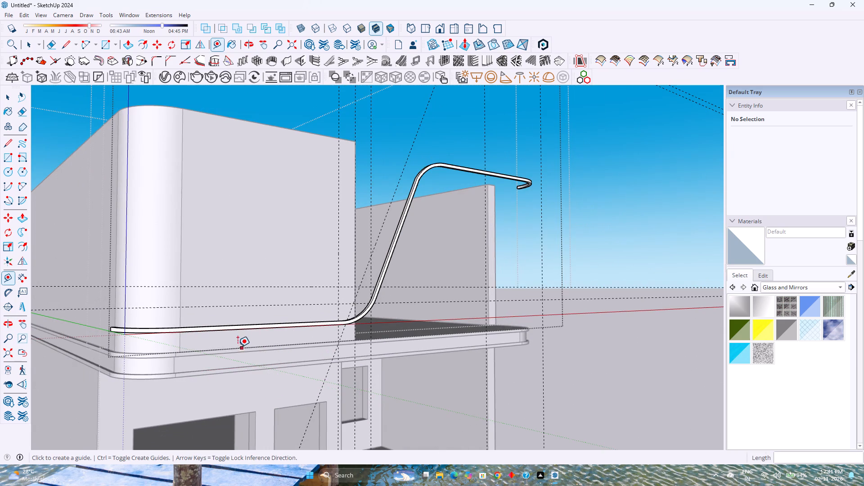
pyautogui.moveTo(229, 346); pyautogui.dragTo(140, 344, button='middle')
pyautogui.middleClick(140, 344)
pyautogui.scroll(1, 189, 340)
pyautogui.moveTo(189, 340); pyautogui.dragTo(119, 362, button='middle')
pyautogui.middleClick(120, 362)
pyautogui.press('l')
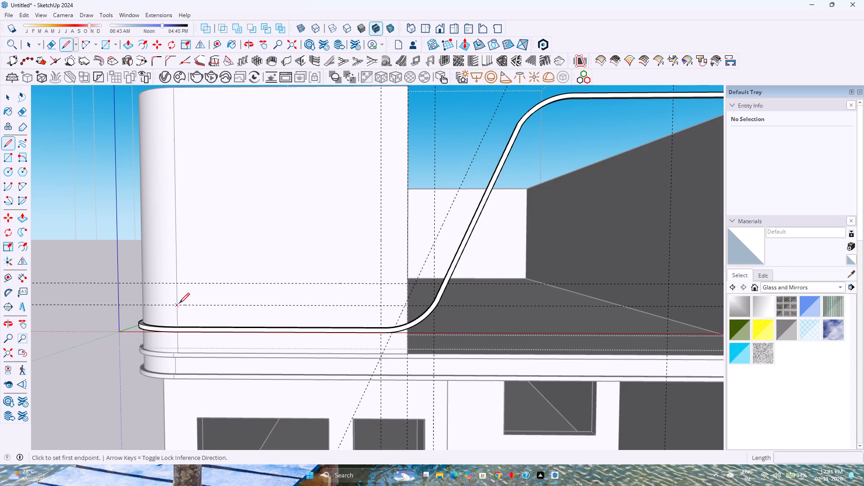
pyautogui.click(179, 303)
pyautogui.click(382, 306)
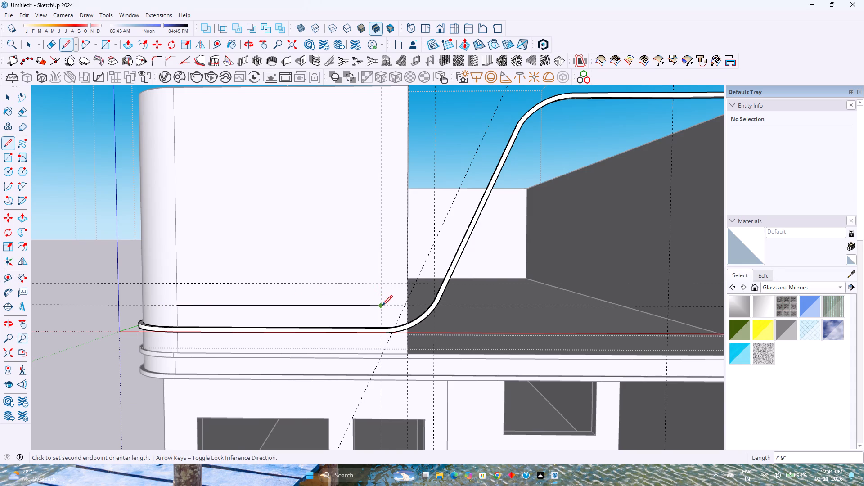
# Draw a tangent arc about 1' 6" long from the line's end to where the sloping guide crosses the higher horizontal guide.
pyautogui.press('a')
pyautogui.click(382, 306)
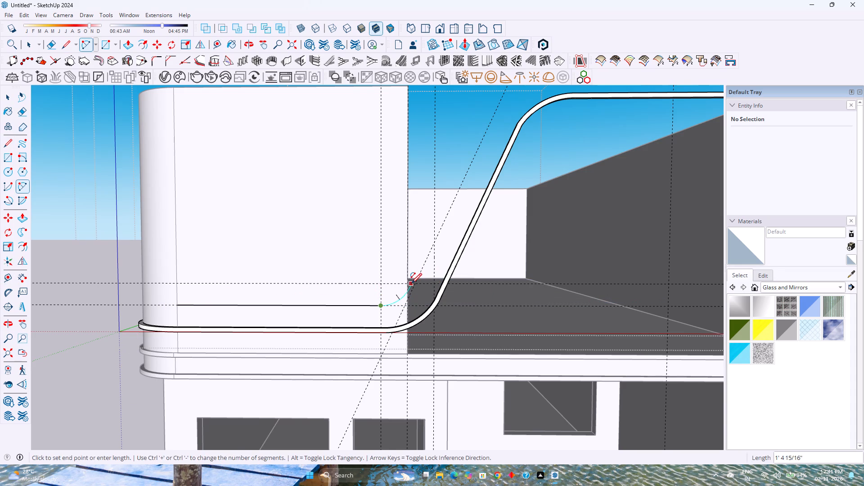
pyautogui.doubleClick(416, 282)
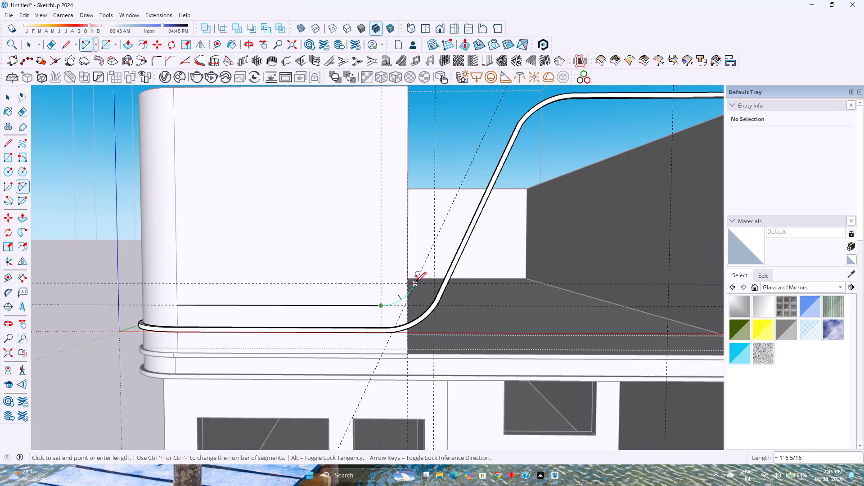
# Draw a straight line from the arc's end up along the sloping guide to the lower of the two top horizontal guides.
pyautogui.press('l')
pyautogui.click(416, 282)
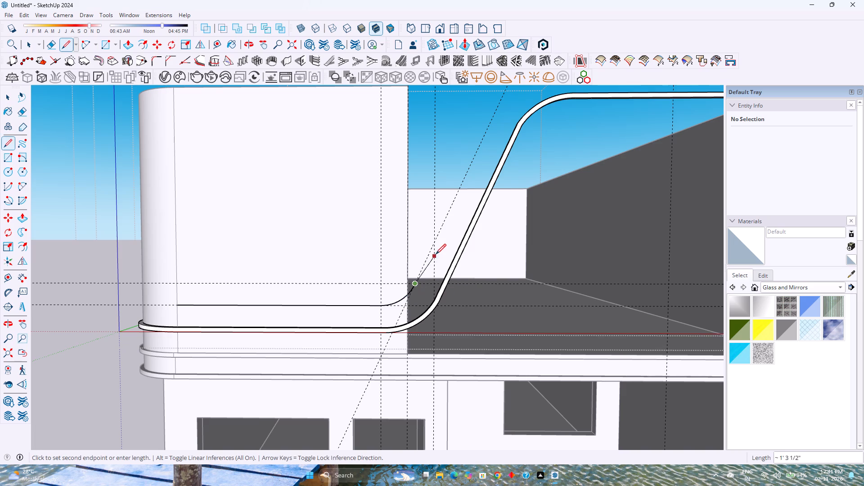
pyautogui.keyDown('shift'); pyautogui.scroll(-1, 436, 250); pyautogui.keyUp('shift')
pyautogui.keyDown('shift'); pyautogui.moveTo(436, 251); pyautogui.dragTo(365, 345, button='middle'); pyautogui.keyUp('shift')
pyautogui.keyDown('shift'); pyautogui.middleClick(365, 345); pyautogui.keyUp('shift')
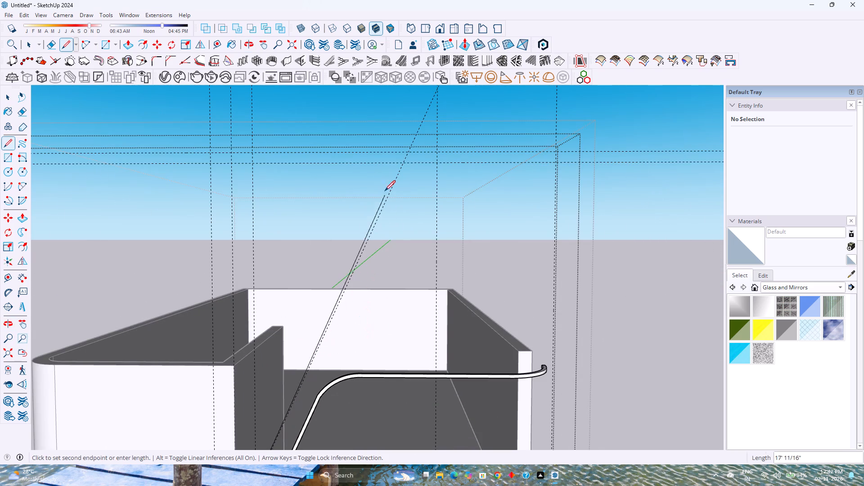
pyautogui.click(403, 163)
pyautogui.scroll(-3, 400, 166)
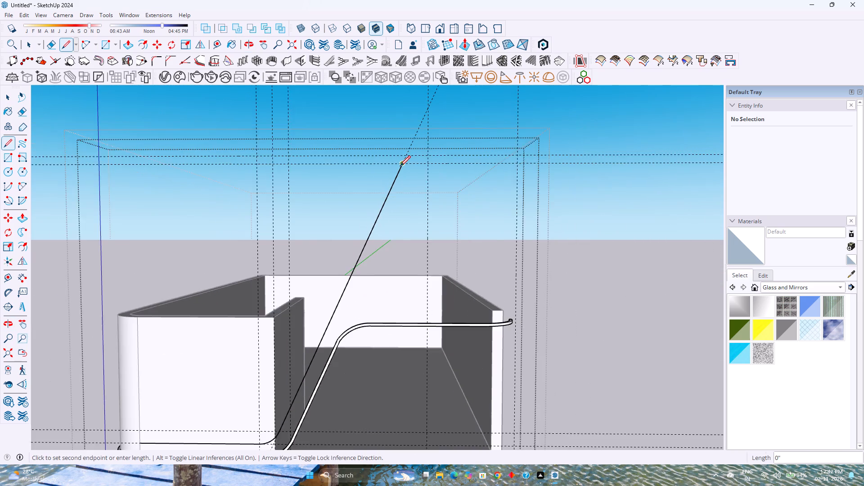
pyautogui.scroll(-2, 400, 166)
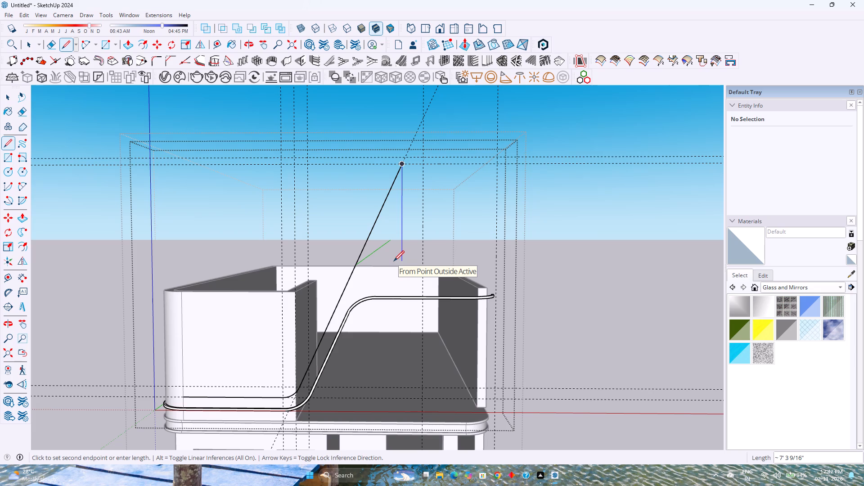
pyautogui.press('Escape')
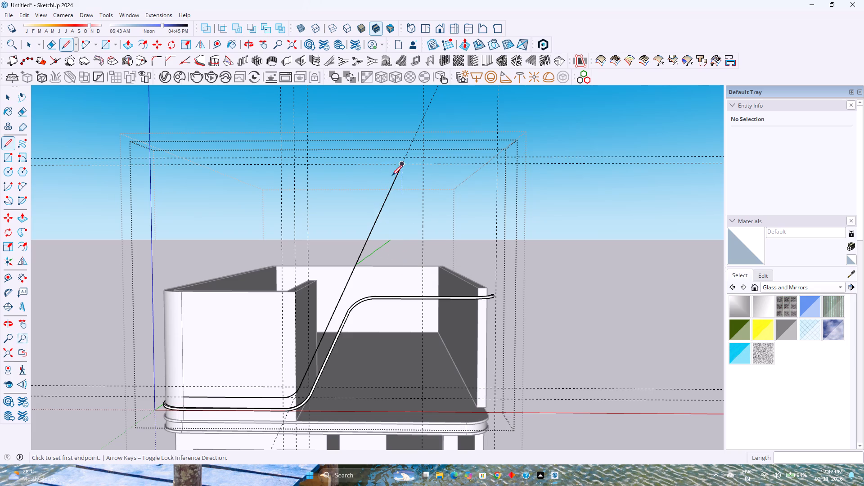
# Place a horizontal guide 3' below the uppermost horizontal guide.
pyautogui.click(215, 41)
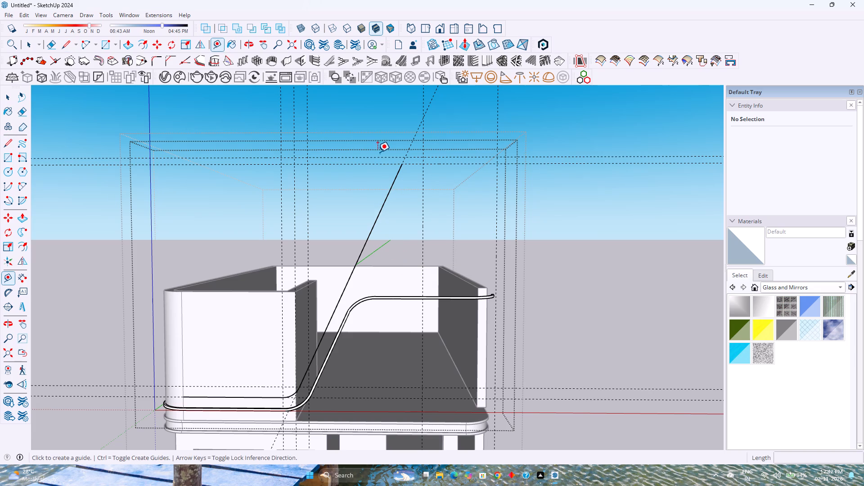
pyautogui.click(380, 157)
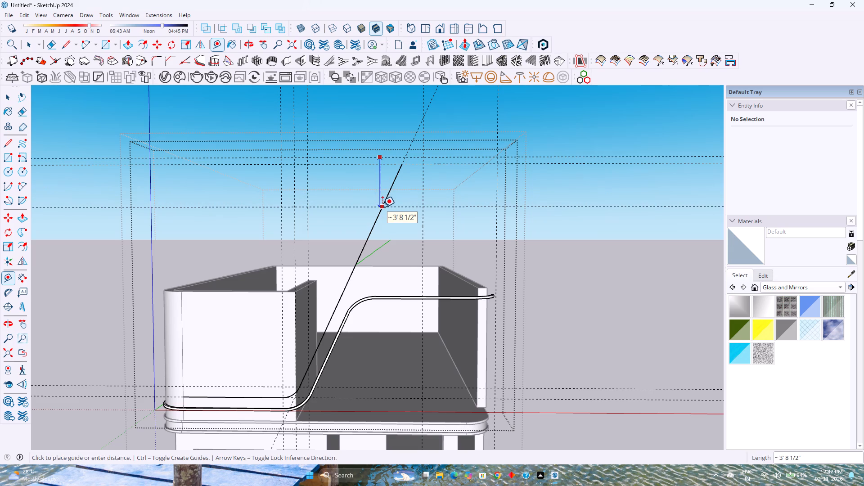
pyautogui.write("3'")
pyautogui.press('Return')
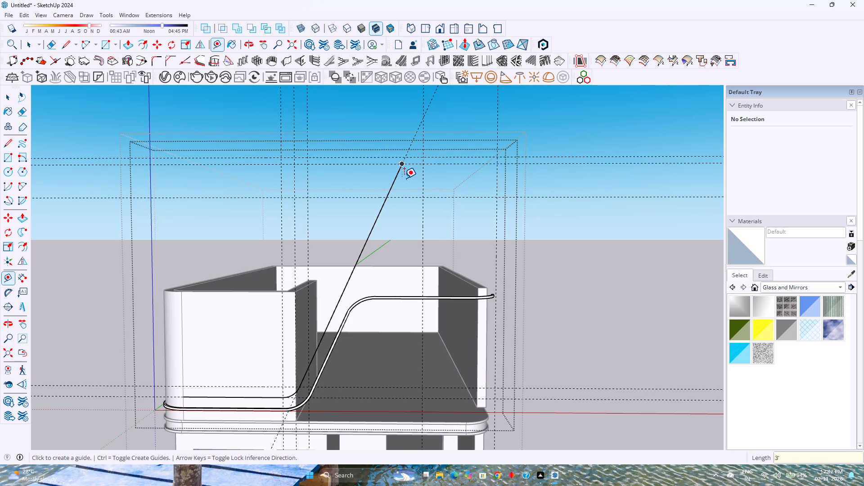
# Place a vertical guide 3' from the terrace-side vertical guide along the red axis, towards the sloping line.
pyautogui.click(305, 180)
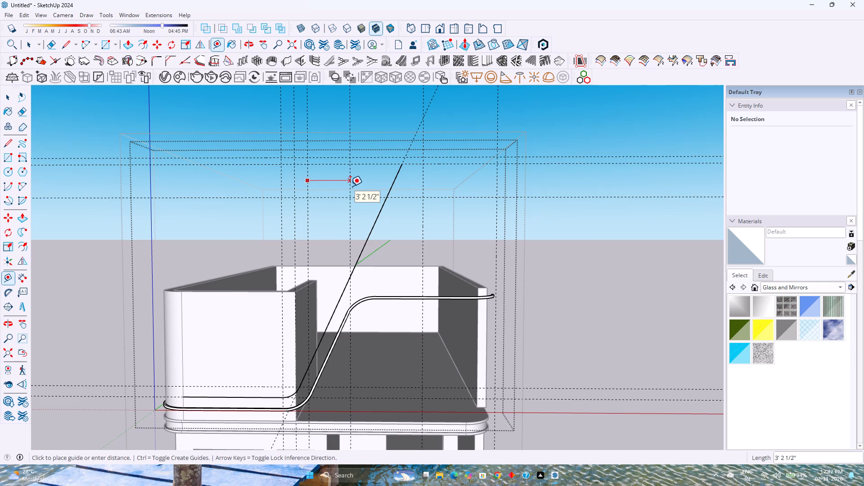
pyautogui.write("3'")
pyautogui.press('Return')
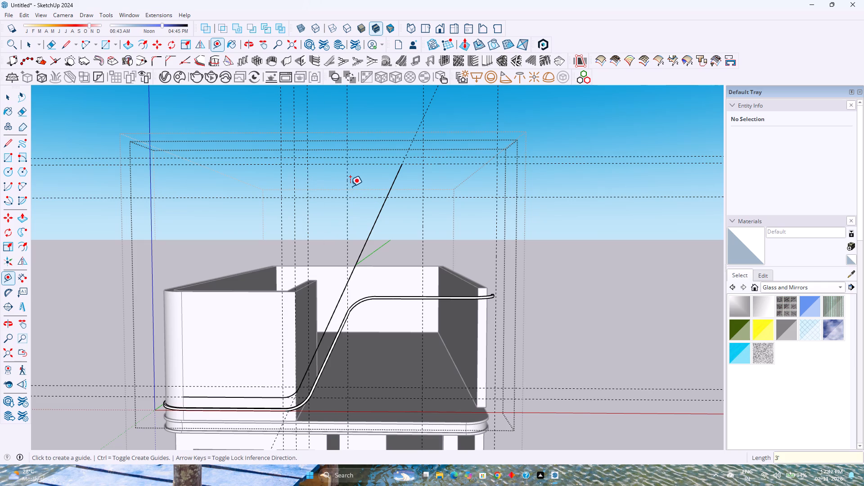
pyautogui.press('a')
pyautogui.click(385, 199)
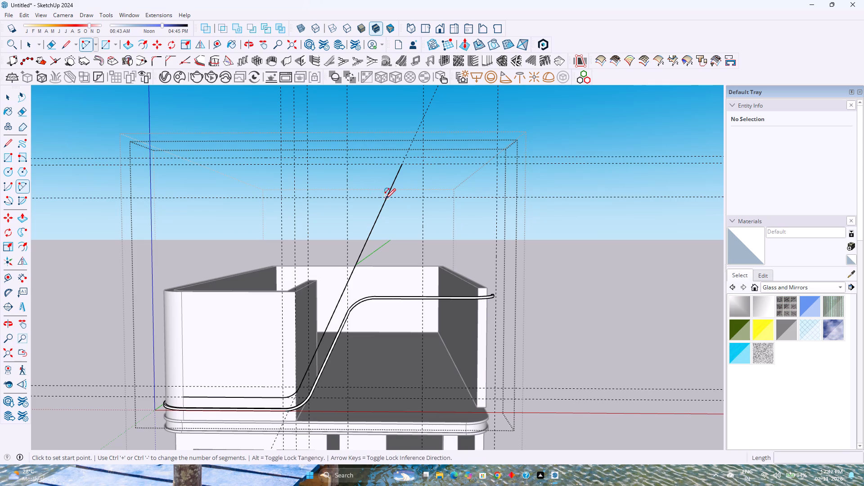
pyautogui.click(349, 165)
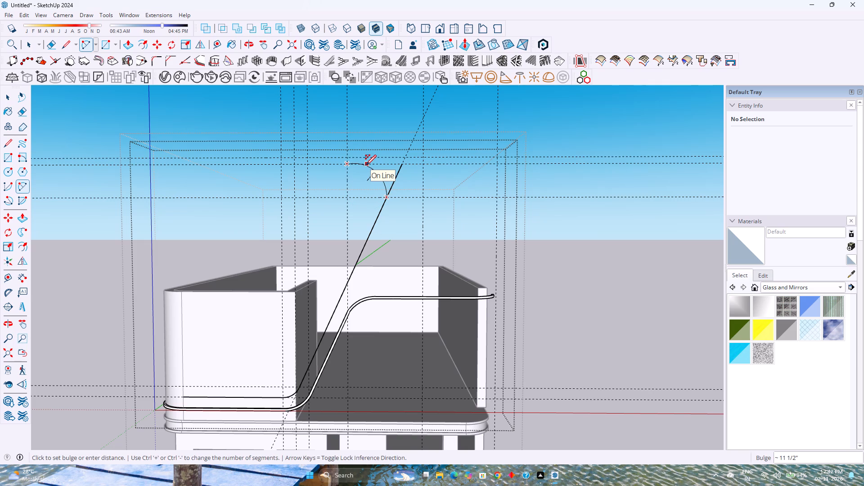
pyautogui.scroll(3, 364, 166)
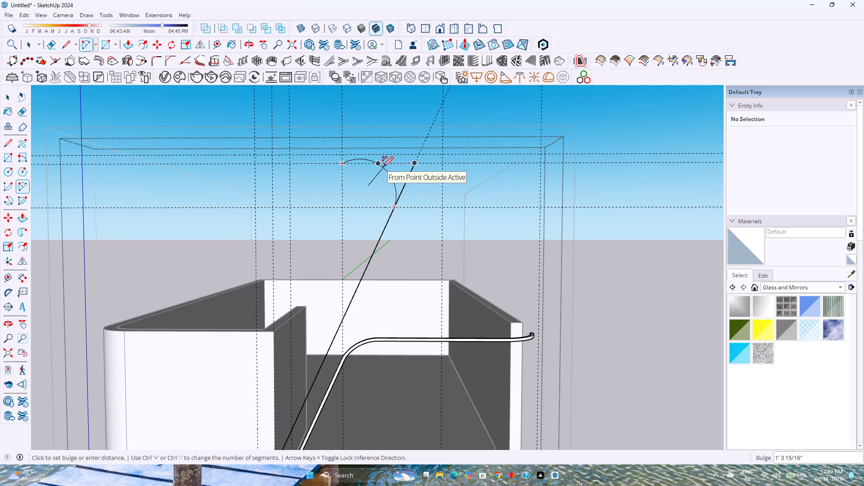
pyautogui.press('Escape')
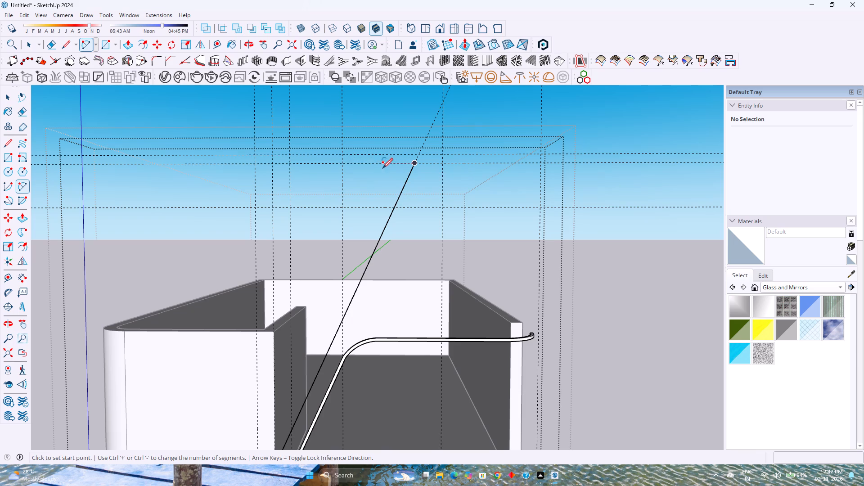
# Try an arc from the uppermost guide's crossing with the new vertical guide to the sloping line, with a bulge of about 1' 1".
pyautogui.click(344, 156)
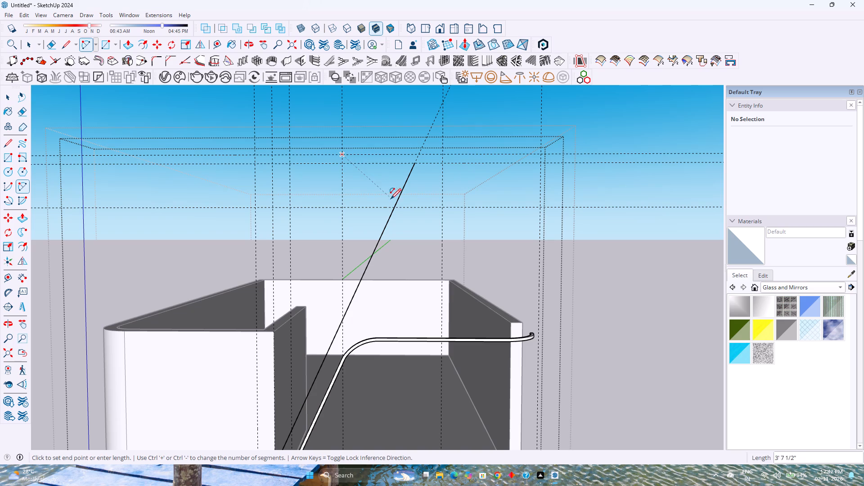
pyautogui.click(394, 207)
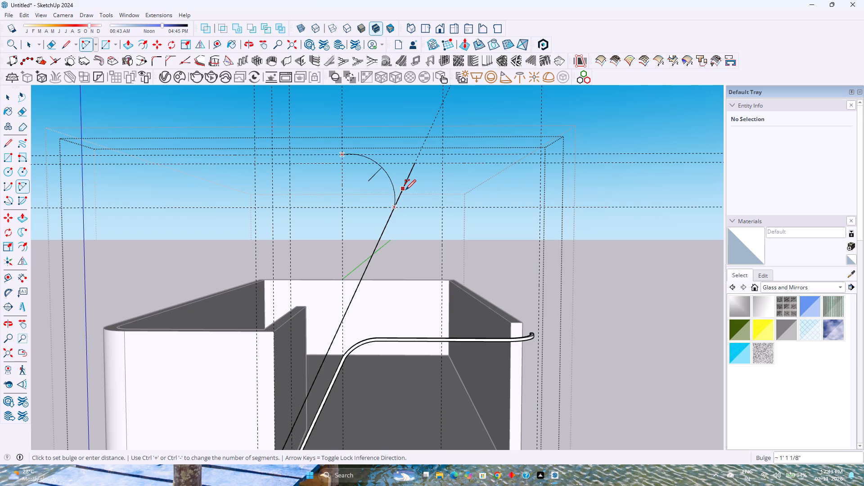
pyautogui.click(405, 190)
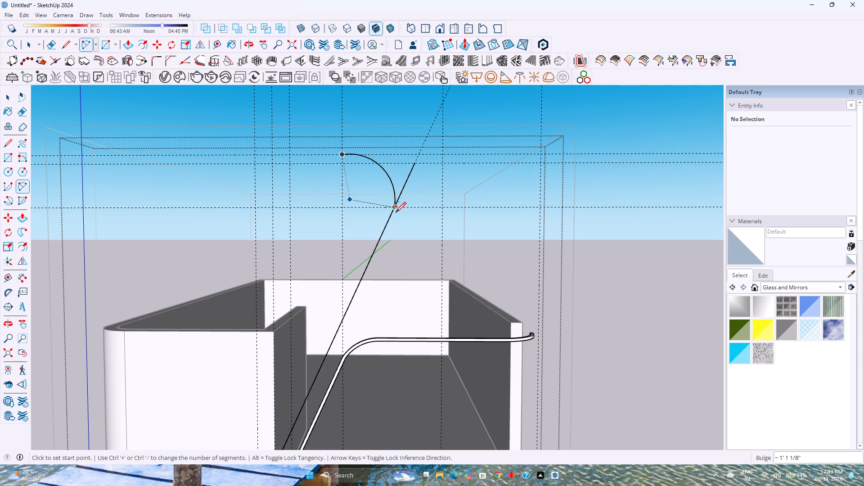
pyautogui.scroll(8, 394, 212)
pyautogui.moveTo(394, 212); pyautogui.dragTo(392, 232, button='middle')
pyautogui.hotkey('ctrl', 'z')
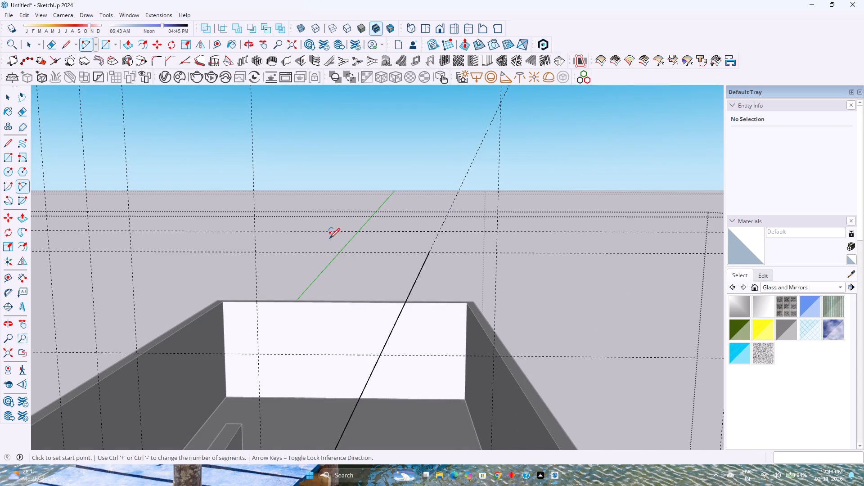
# Move the uppermost horizontal guide up 2" along the blue axis.
pyautogui.press('space')
pyautogui.click(329, 232)
pyautogui.press(',')
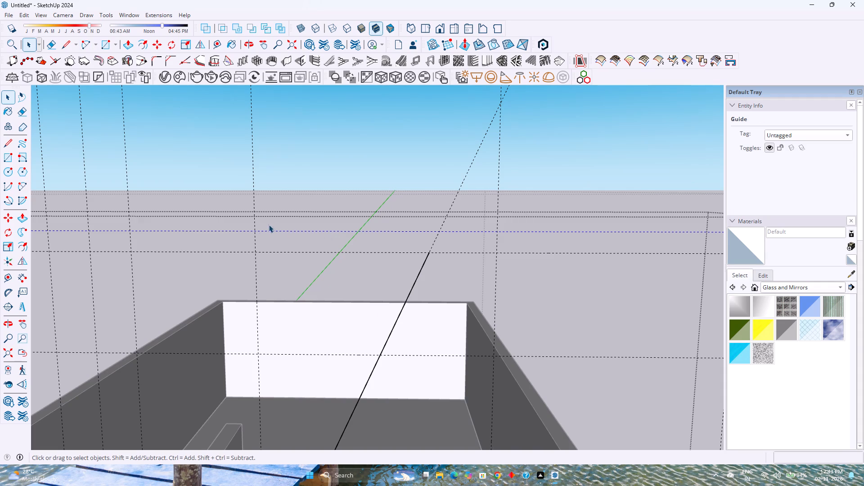
pyautogui.press('m')
pyautogui.click(256, 232)
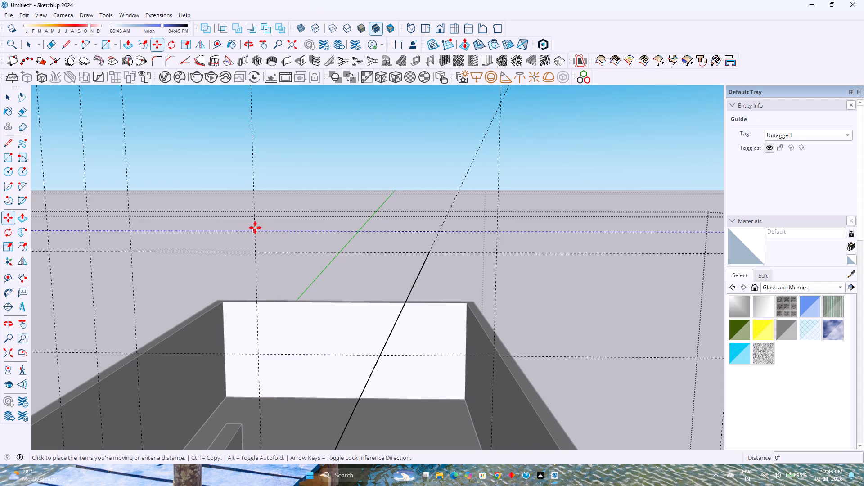
pyautogui.press('Up')
pyautogui.press('2')
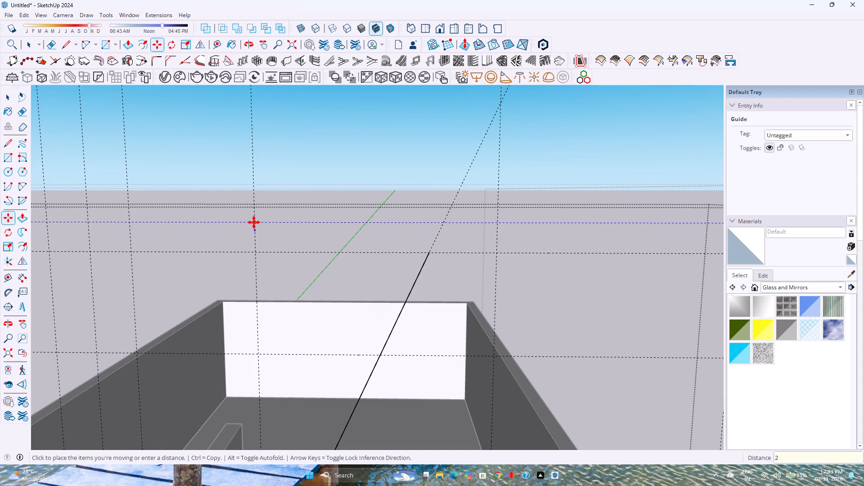
pyautogui.press('Return')
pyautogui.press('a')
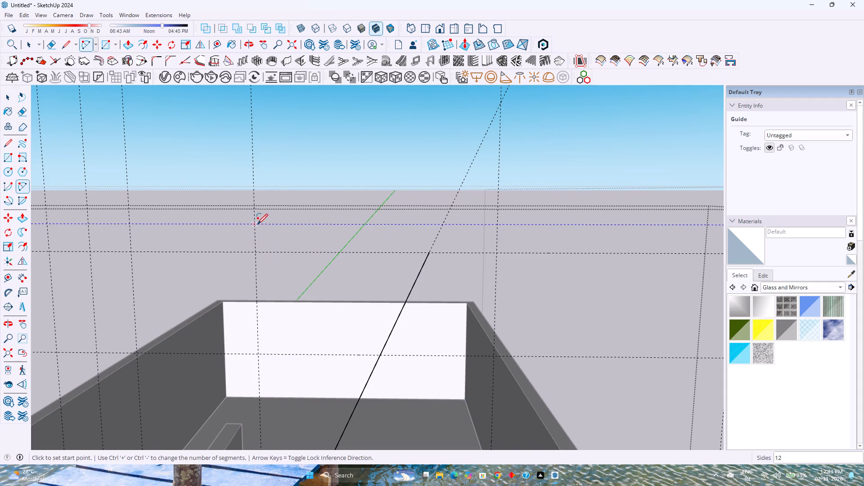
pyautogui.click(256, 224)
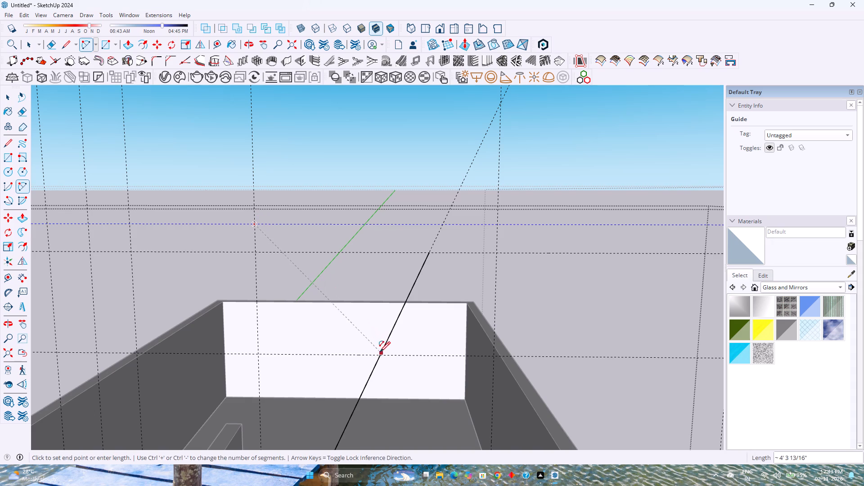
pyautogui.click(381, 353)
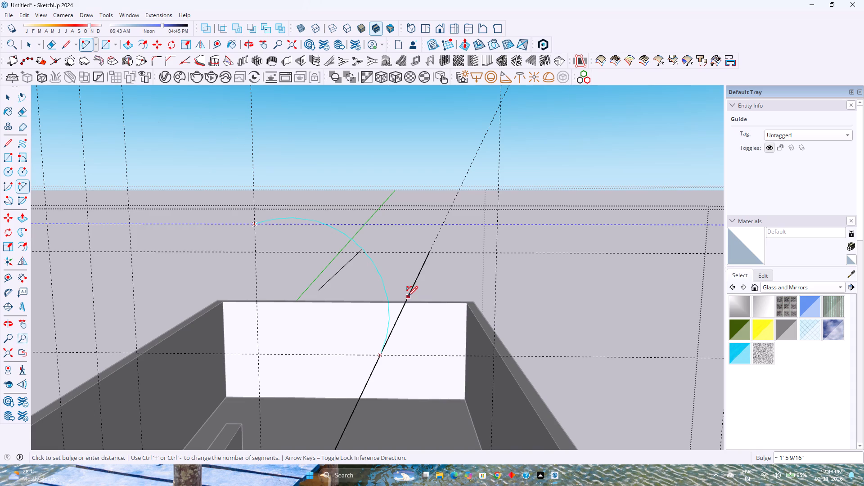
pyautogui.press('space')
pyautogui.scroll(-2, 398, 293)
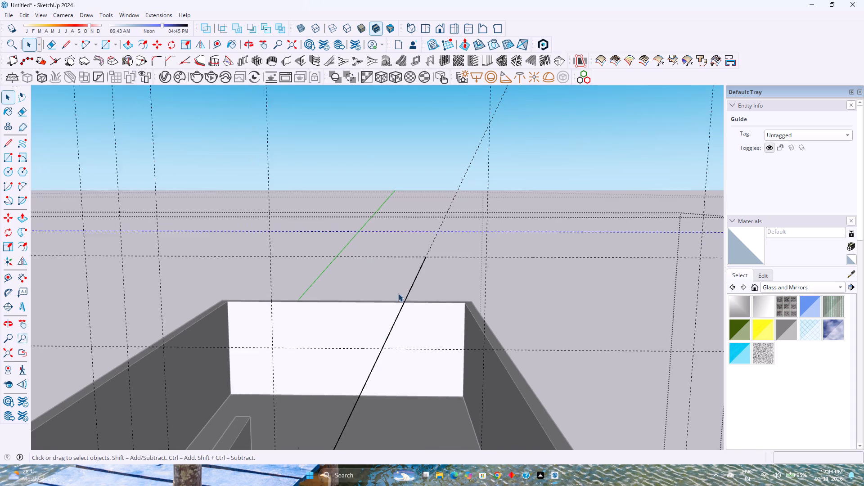
# Move the lower horizontal guide at the back wall down 3" along the blue axis.
pyautogui.scroll(-7, 398, 293)
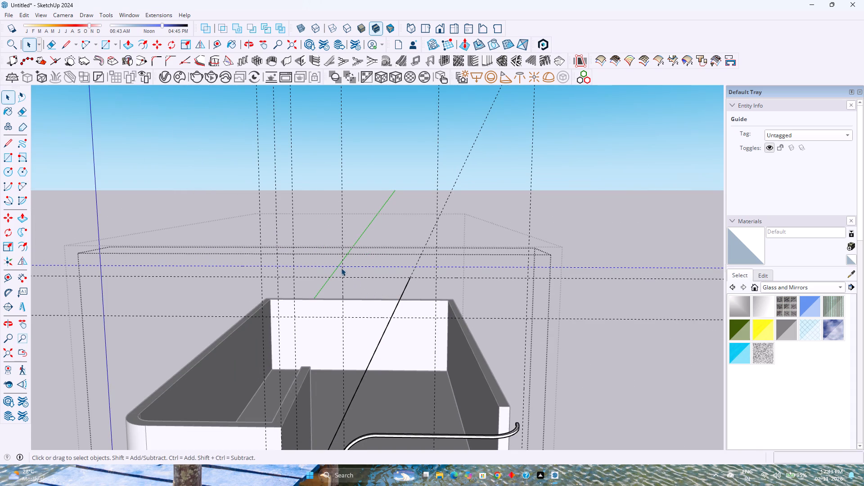
pyautogui.click(375, 316)
pyautogui.press('m')
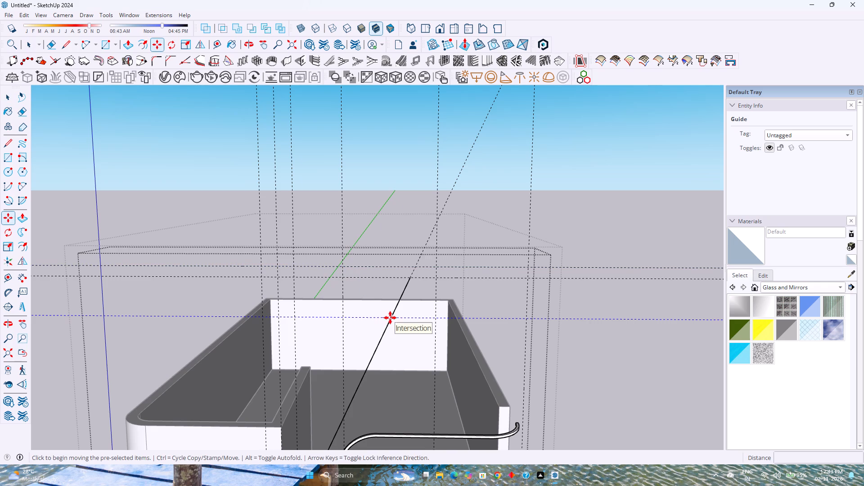
pyautogui.click(390, 318)
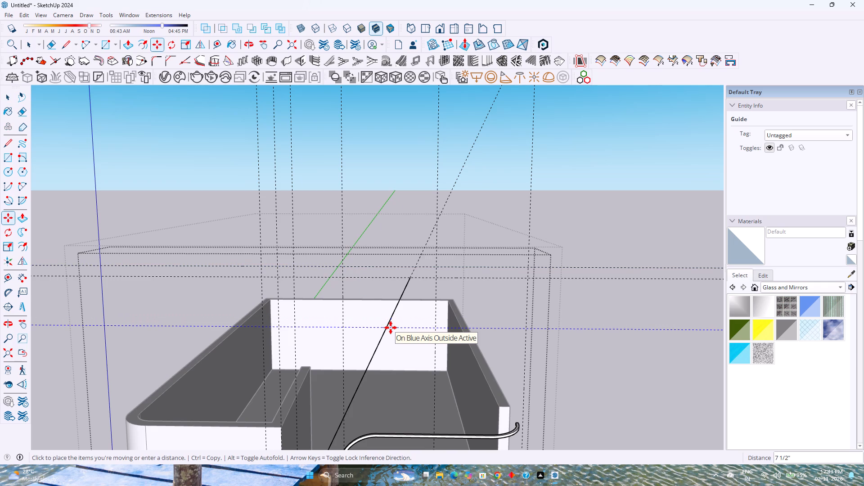
pyautogui.press('Up')
pyautogui.press('3')
pyautogui.press('Return')
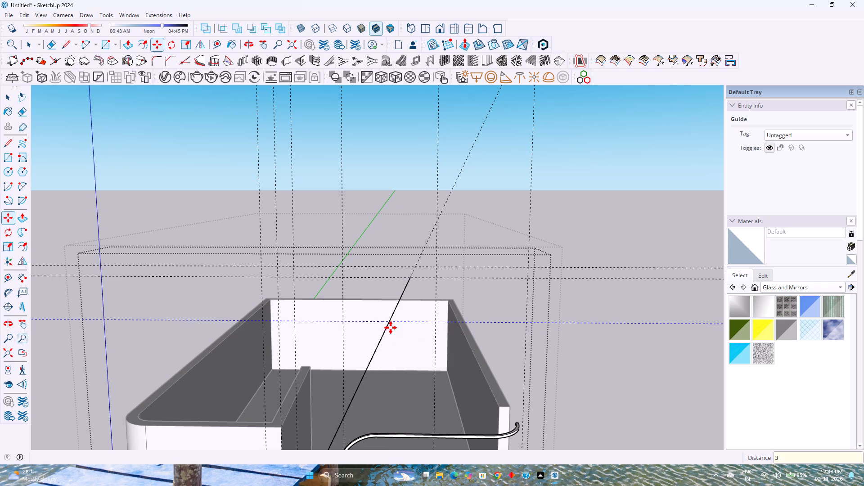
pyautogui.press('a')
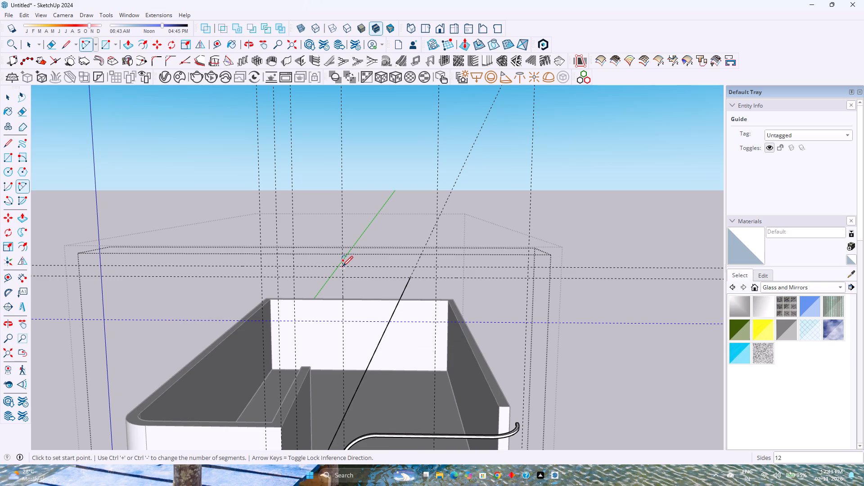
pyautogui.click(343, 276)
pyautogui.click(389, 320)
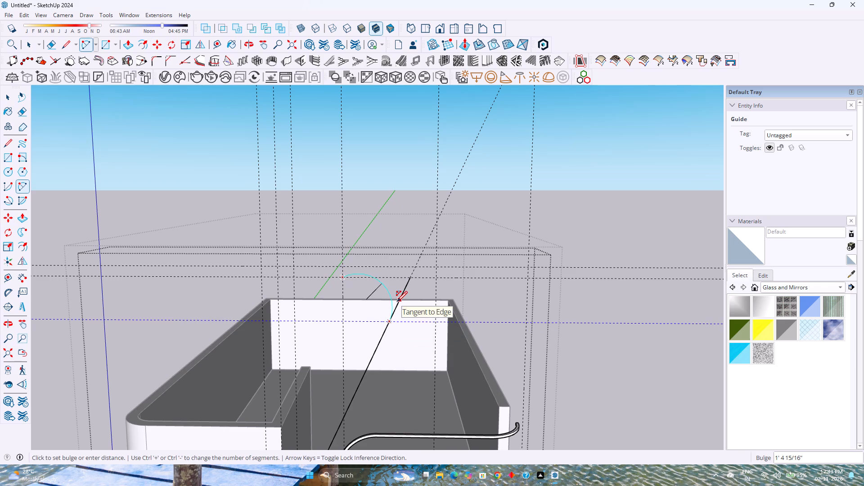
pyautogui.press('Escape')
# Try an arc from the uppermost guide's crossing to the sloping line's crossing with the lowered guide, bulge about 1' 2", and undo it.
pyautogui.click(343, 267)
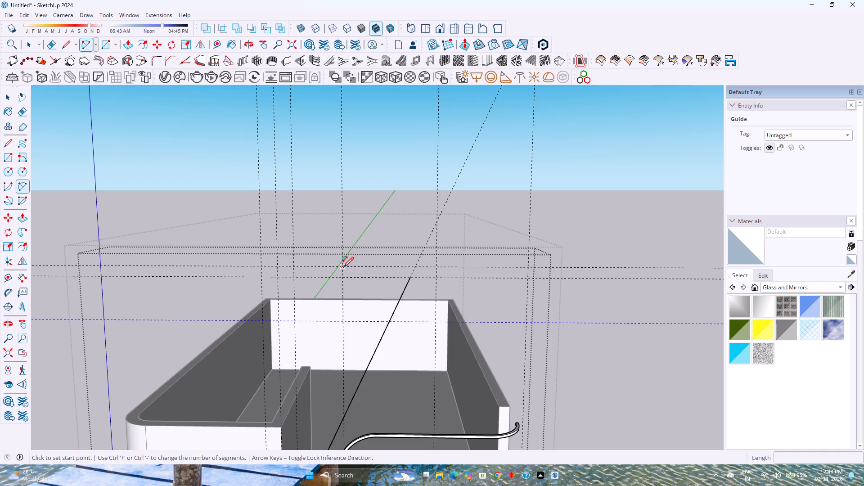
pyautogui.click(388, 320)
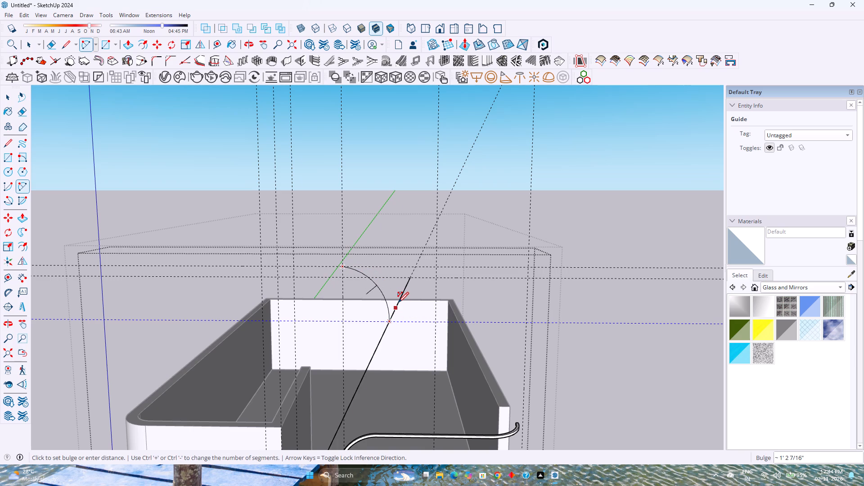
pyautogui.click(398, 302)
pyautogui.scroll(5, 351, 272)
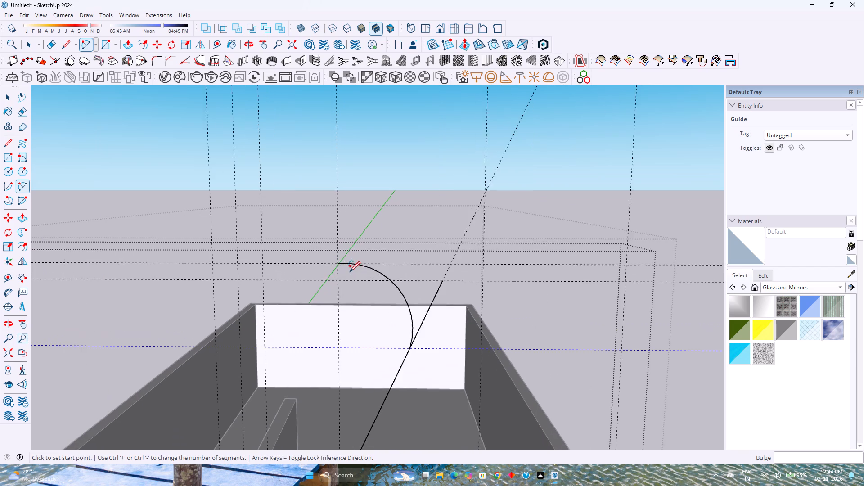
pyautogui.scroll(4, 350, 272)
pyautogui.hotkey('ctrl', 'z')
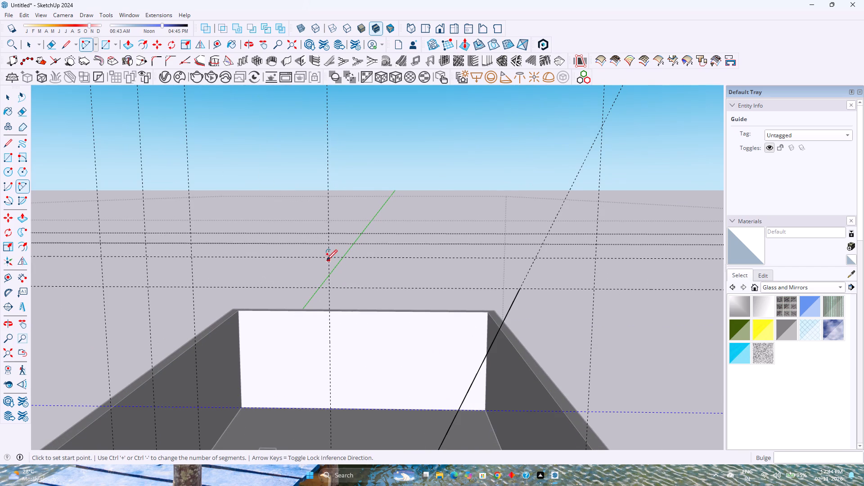
# Draw an arc from the uppermost guide's crossing to the sloping line's crossing with the lowered guide, with a bulge of about 1' 1".
pyautogui.click(330, 258)
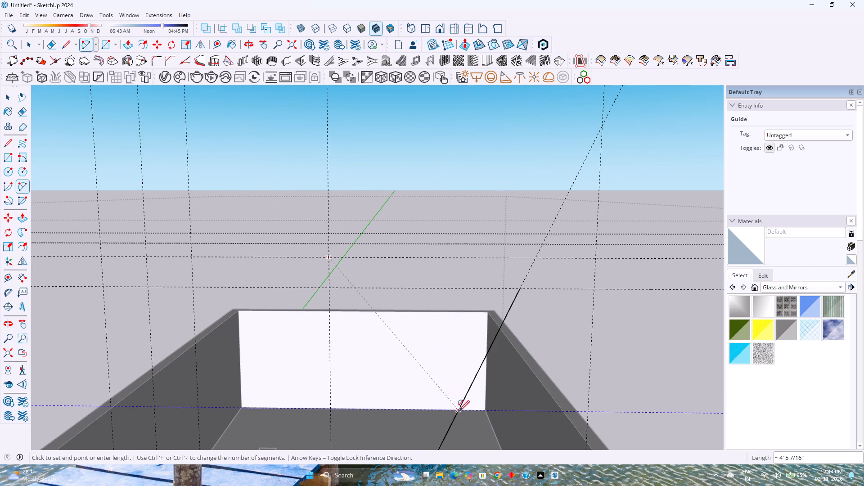
pyautogui.click(458, 411)
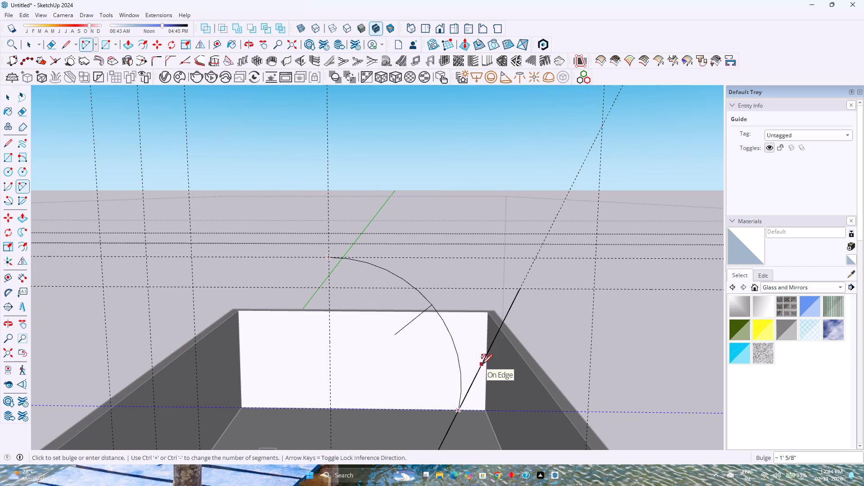
pyautogui.click(482, 364)
pyautogui.press('space')
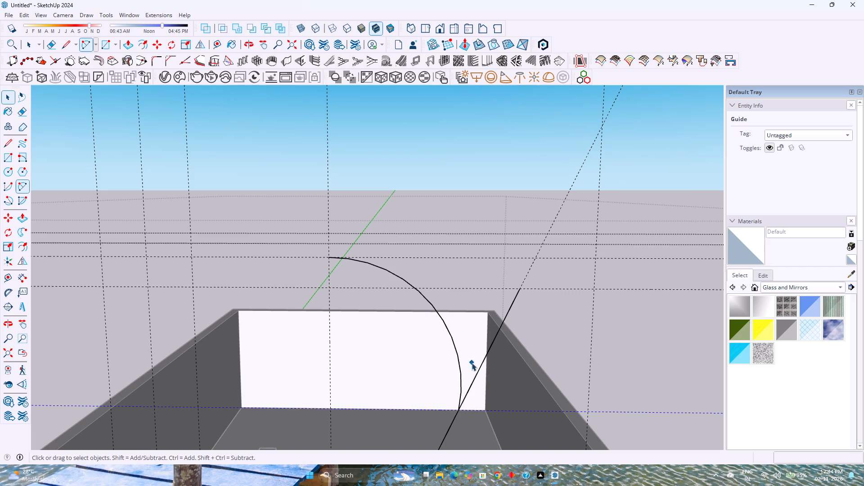
# Set the new arc's segment count to 200.
pyautogui.click(452, 339)
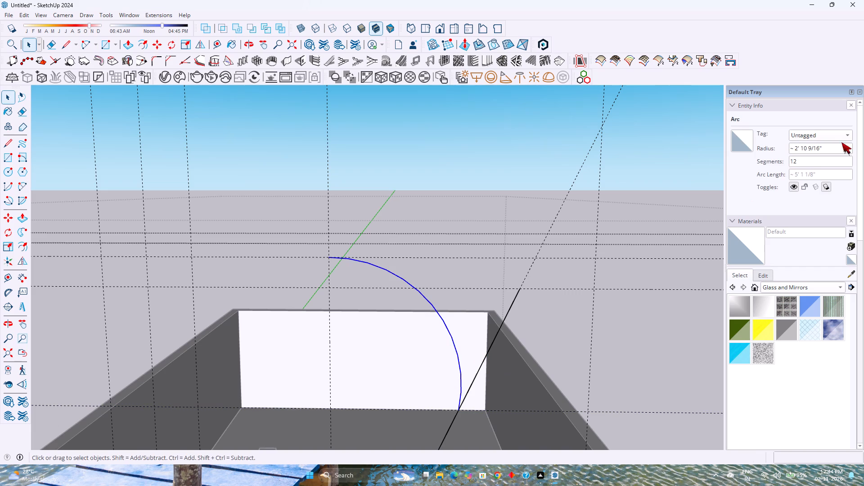
pyautogui.doubleClick(818, 166)
pyautogui.write('200')
pyautogui.press('Return')
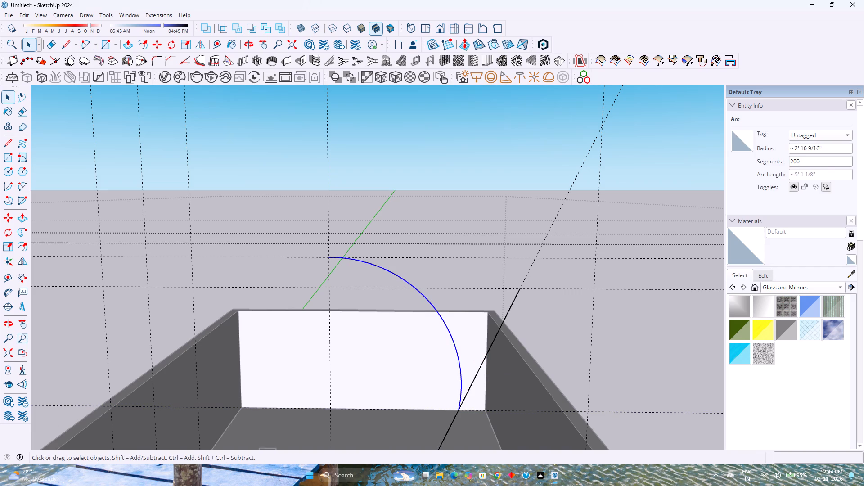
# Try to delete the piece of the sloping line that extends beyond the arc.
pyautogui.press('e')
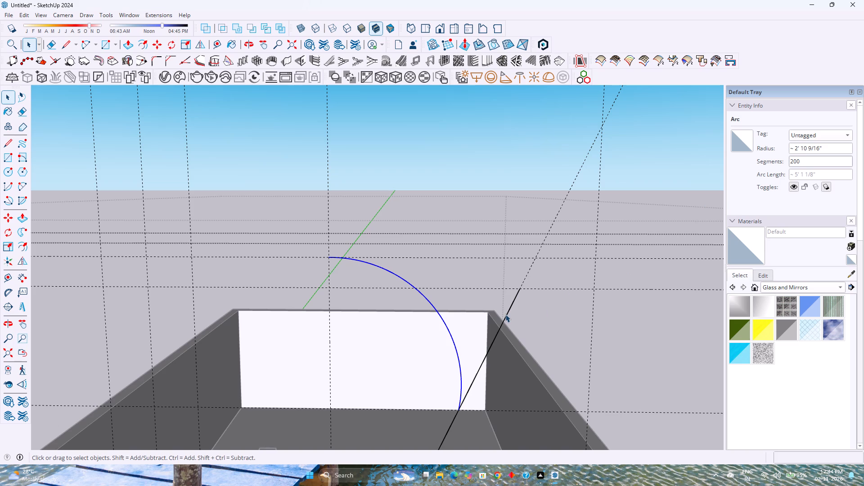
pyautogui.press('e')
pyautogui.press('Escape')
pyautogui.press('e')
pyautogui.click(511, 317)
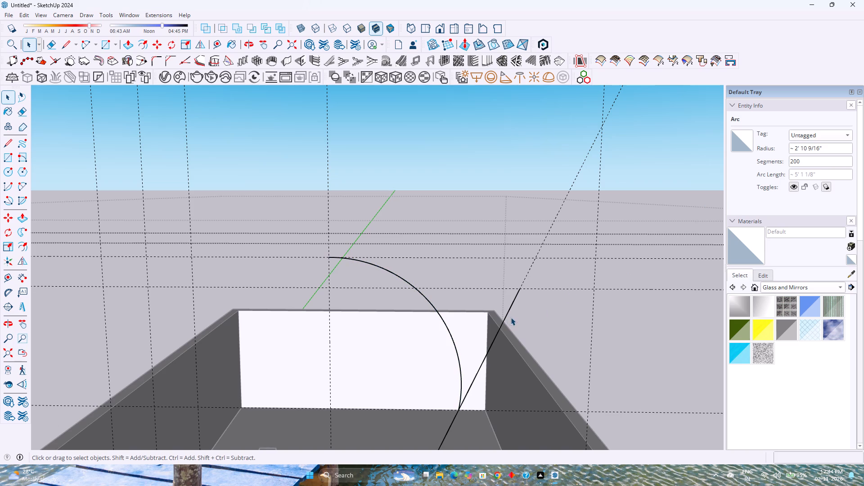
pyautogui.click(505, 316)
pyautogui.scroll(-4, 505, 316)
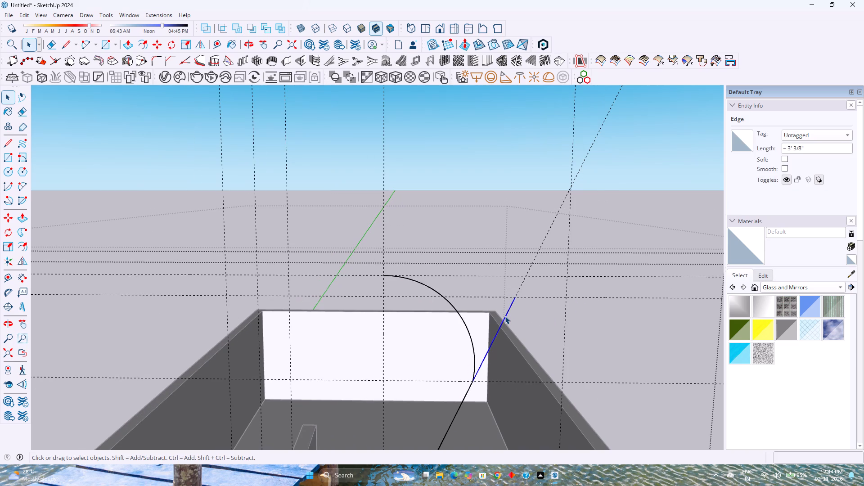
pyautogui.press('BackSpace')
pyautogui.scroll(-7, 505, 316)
# Delete the horizontal guide just below the uppermost one.
pyautogui.click(432, 306)
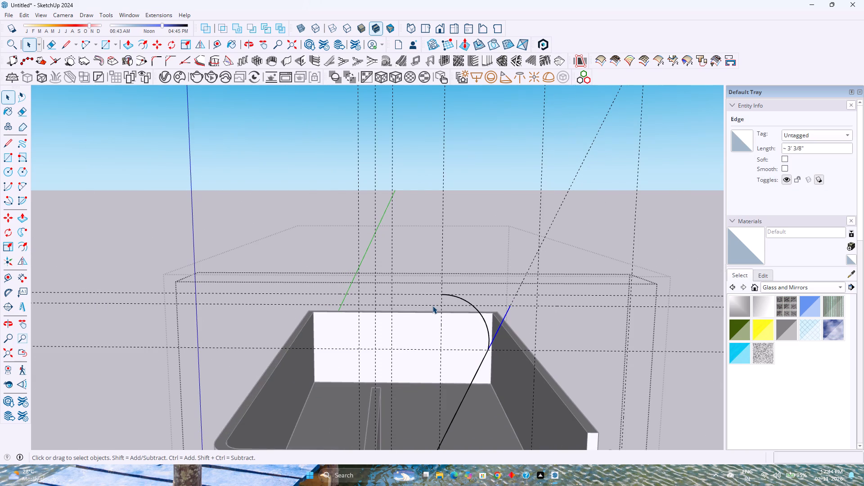
pyautogui.press('Delete')
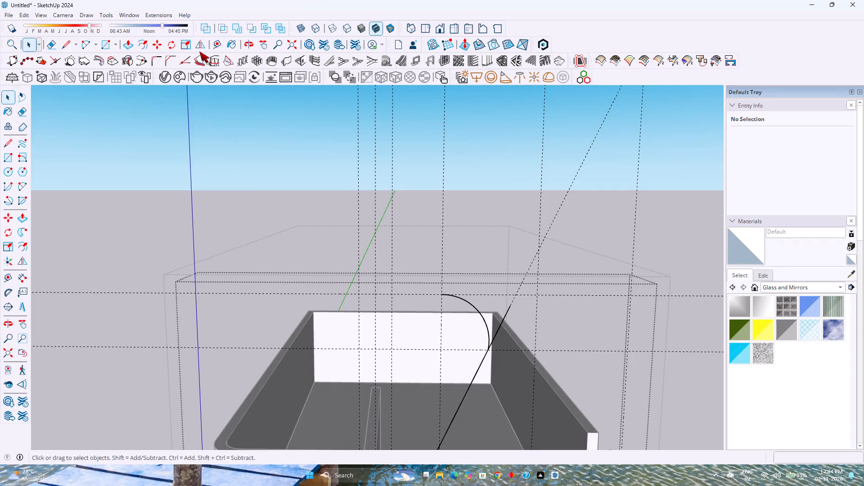
# Place a horizontal guide 6" above the uppermost horizontal guide along the blue axis.
pyautogui.click(220, 42)
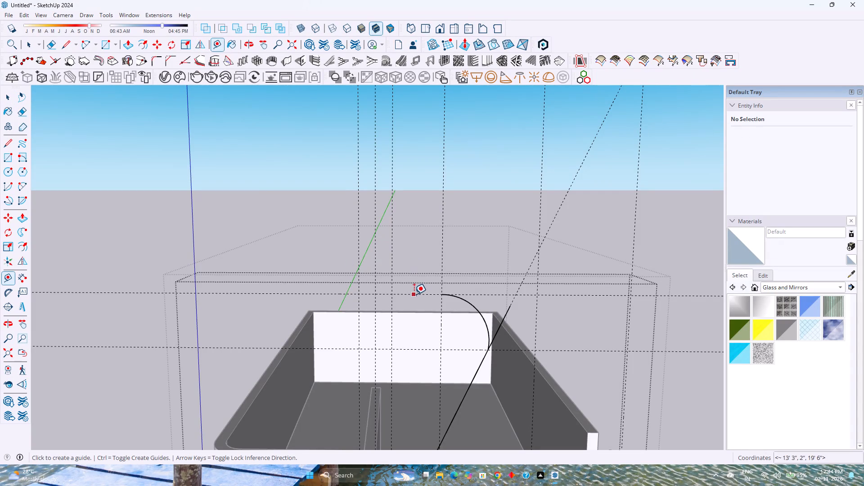
pyautogui.click(414, 294)
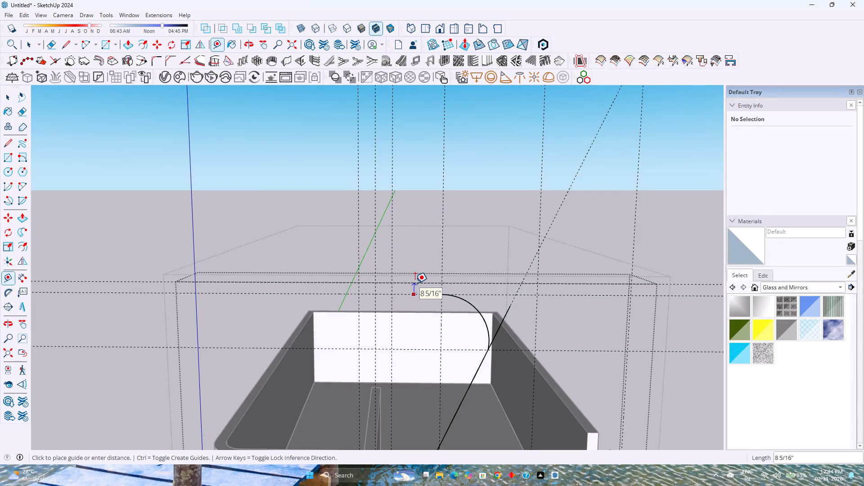
pyautogui.press('Up')
pyautogui.press('3')
pyautogui.press('Return')
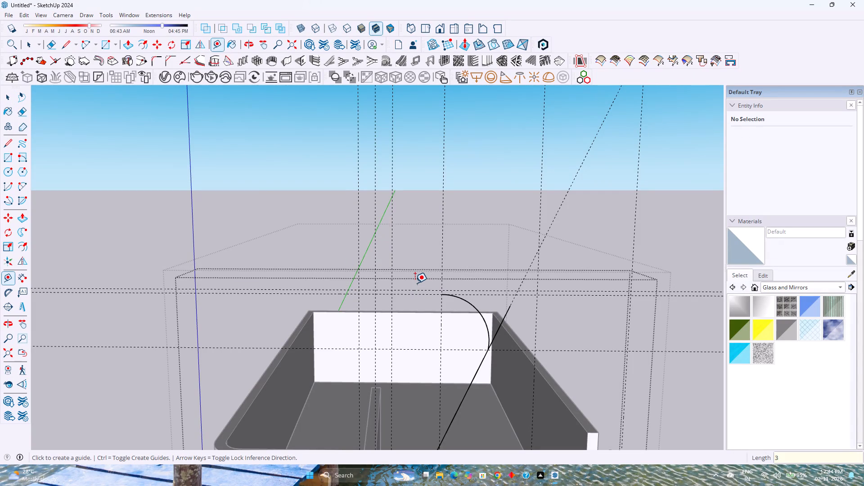
pyautogui.press('6')
pyautogui.press('Return')
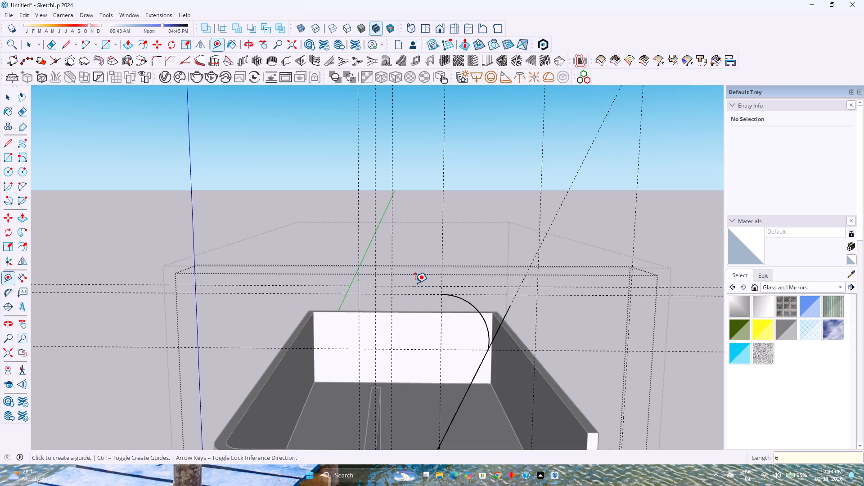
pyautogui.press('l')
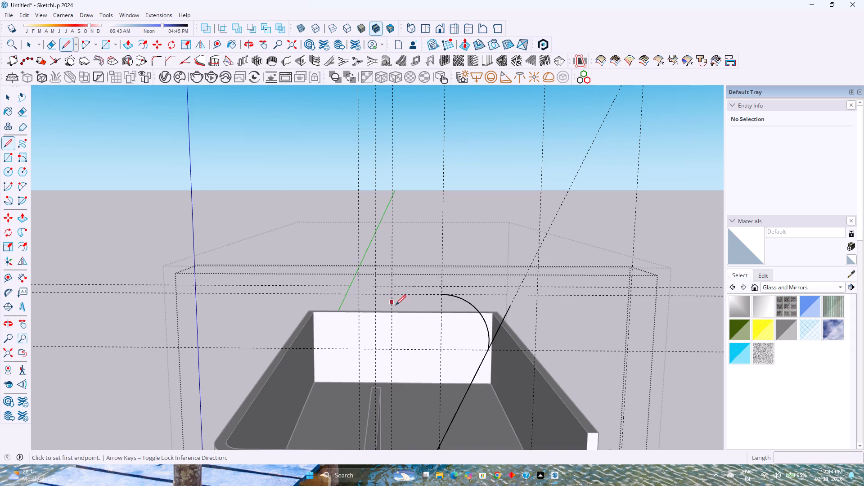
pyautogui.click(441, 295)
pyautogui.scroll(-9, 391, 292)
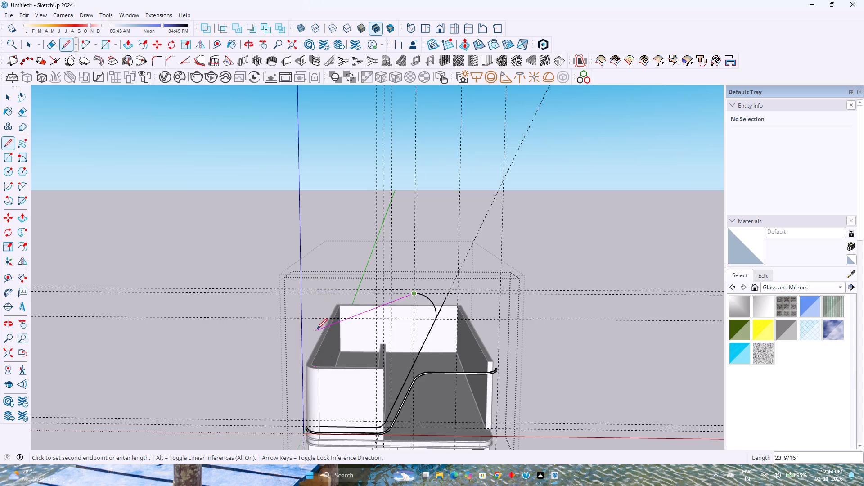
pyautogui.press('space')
# Place a vertical guide about 7' 9" along the red axis from the vertical guide nearest the blue axis, towards that axis.
pyautogui.click(218, 44)
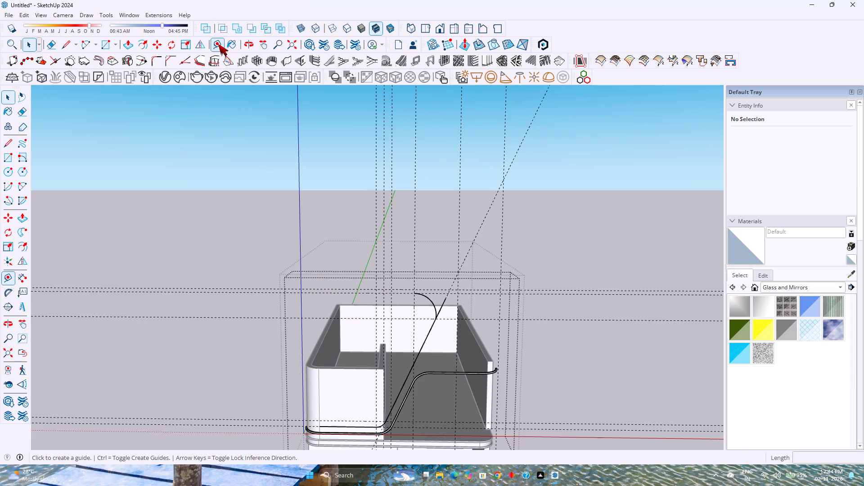
pyautogui.click(377, 389)
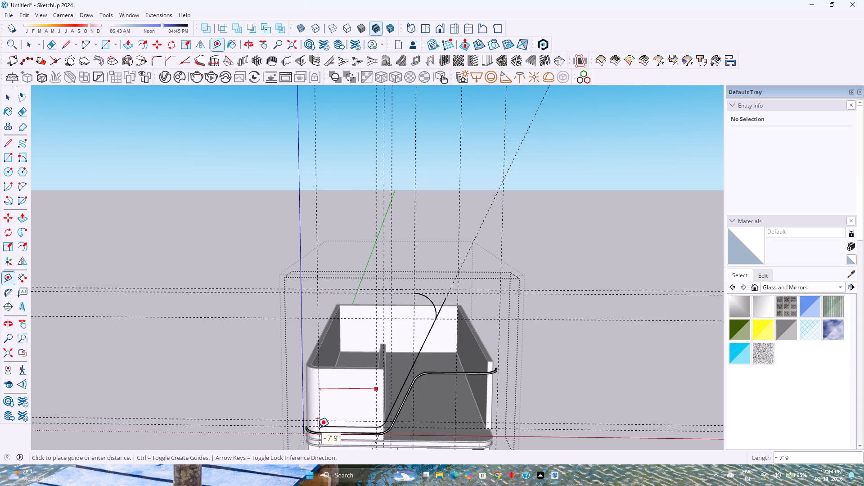
pyautogui.click(316, 427)
# Draw a line from the arc's upper end to where the uppermost horizontal guide meets the blue axis.
pyautogui.press('l')
pyautogui.scroll(5, 386, 301)
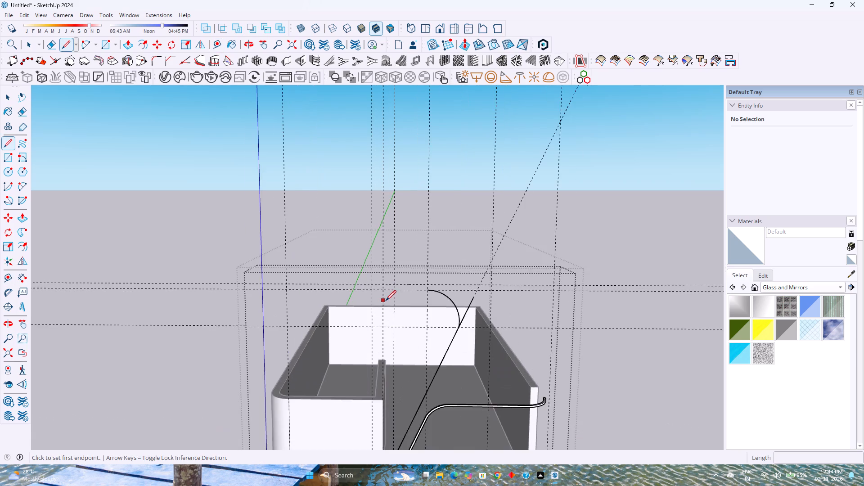
pyautogui.scroll(2, 386, 301)
pyautogui.click(439, 287)
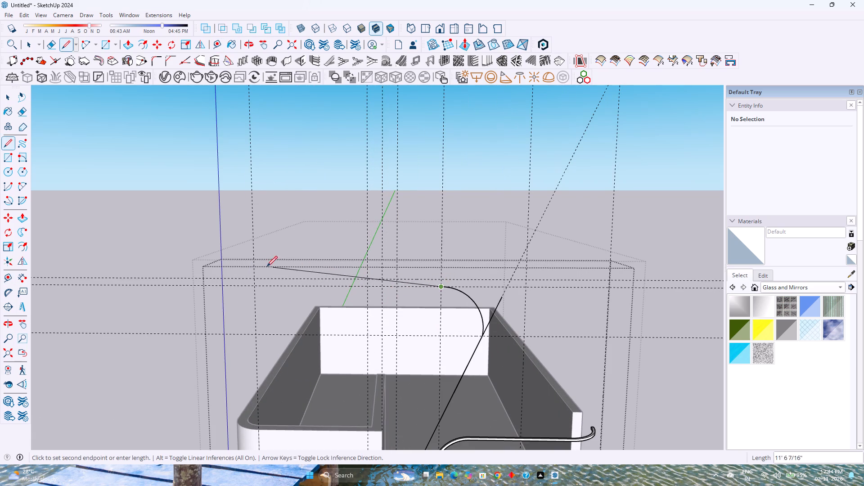
pyautogui.click(221, 276)
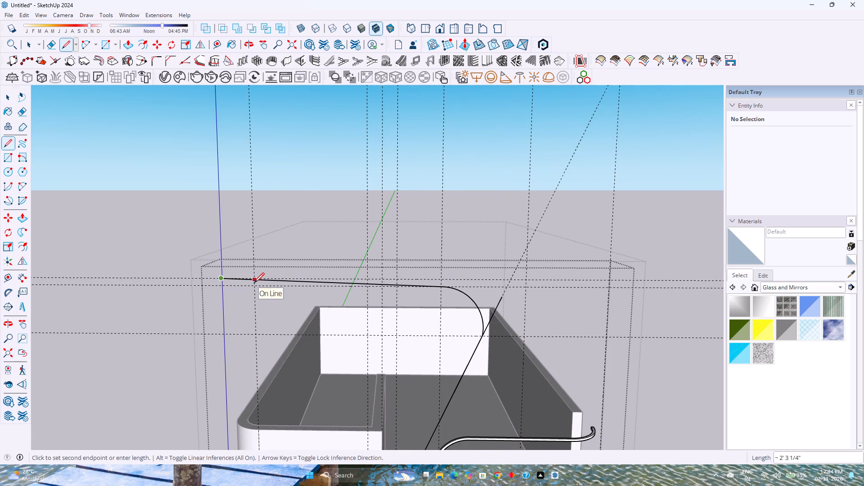
pyautogui.press('space')
# Delete the leftover piece of the sloping line that extends beyond the arc.
pyautogui.scroll(-3, 257, 283)
pyautogui.keyDown('shift'); pyautogui.moveTo(261, 286); pyautogui.dragTo(318, 333, button='middle'); pyautogui.keyUp('shift')
pyautogui.keyDown('shift'); pyautogui.middleClick(318, 333); pyautogui.keyUp('shift')
pyautogui.scroll(-5, 324, 324)
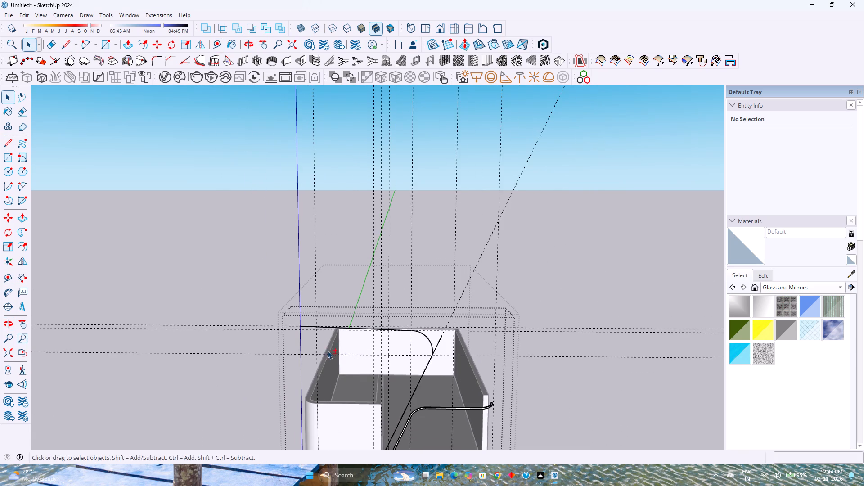
pyautogui.keyDown('shift'); pyautogui.moveTo(328, 351); pyautogui.dragTo(349, 318, button='middle'); pyautogui.keyUp('shift')
pyautogui.scroll(4, 461, 300)
pyautogui.click(471, 299)
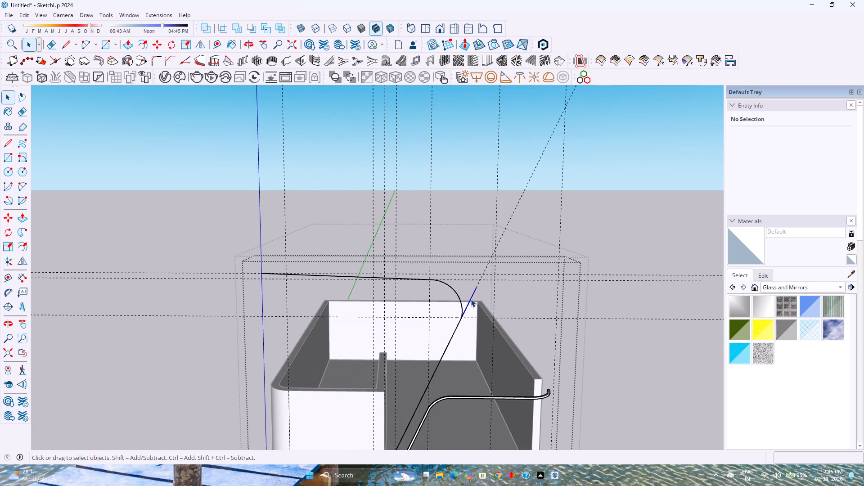
pyautogui.scroll(4, 468, 299)
pyautogui.press('Delete')
pyautogui.scroll(-3, 463, 303)
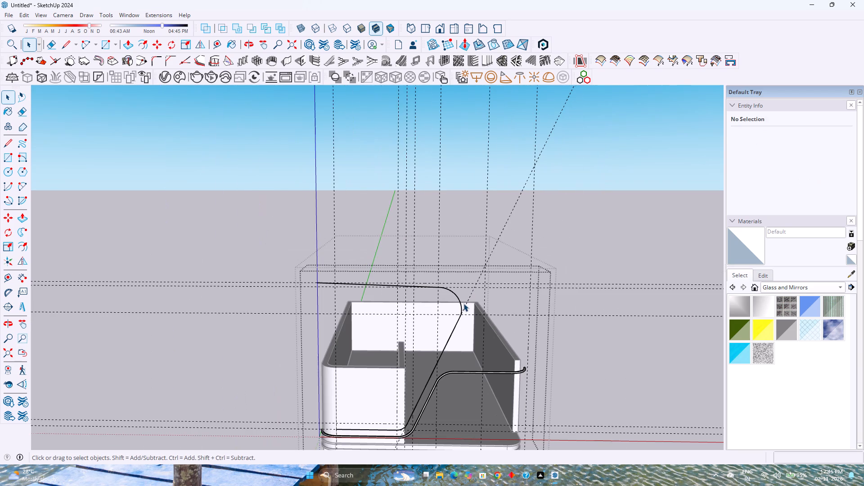
# Examine the front band's curved return at the corner by the blue axis and the extended outline above it.
pyautogui.scroll(-1, 463, 303)
pyautogui.scroll(-2, 449, 337)
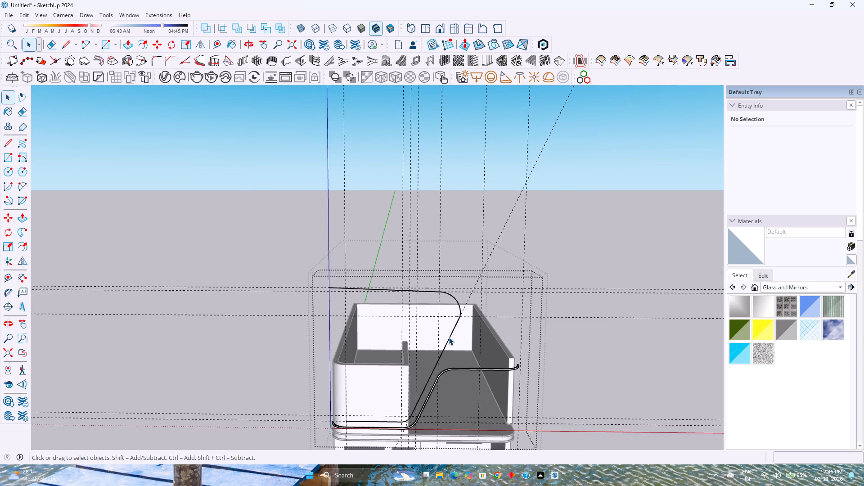
pyautogui.keyDown('shift'); pyautogui.moveTo(335, 367); pyautogui.dragTo(340, 341, button='middle'); pyautogui.keyUp('shift')
pyautogui.scroll(8, 364, 405)
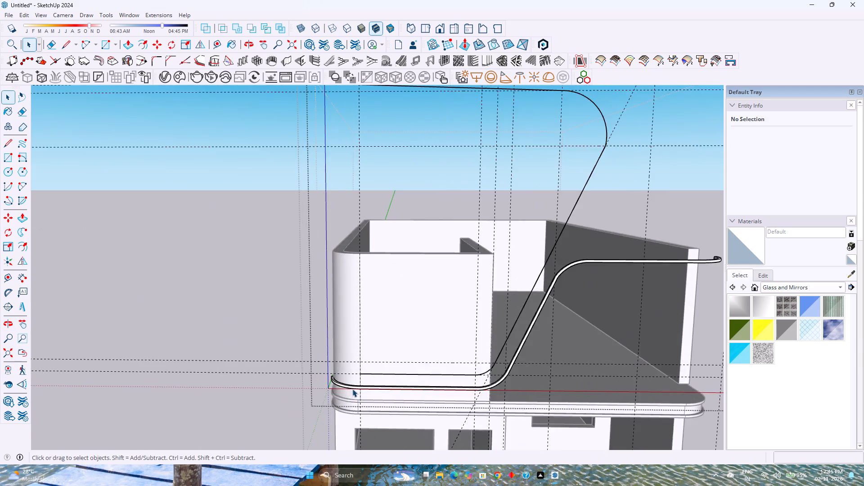
pyautogui.scroll(7, 352, 389)
pyautogui.moveTo(348, 382); pyautogui.dragTo(337, 423, button='middle')
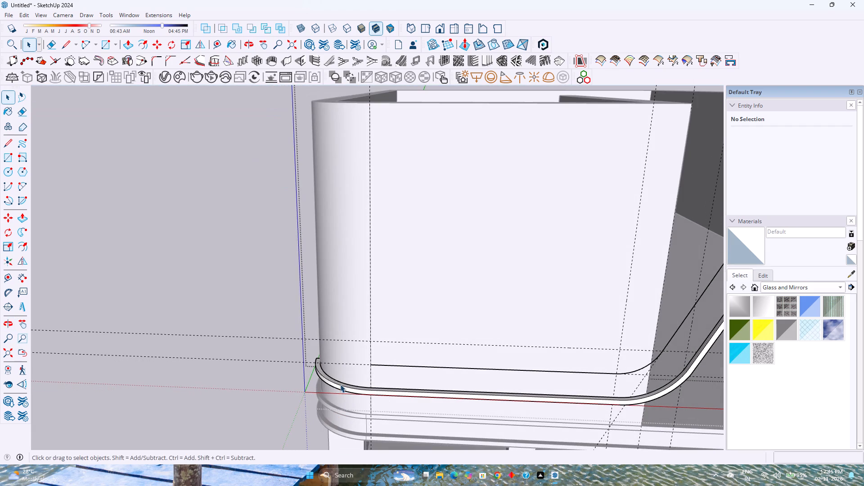
pyautogui.click(341, 382)
pyautogui.scroll(4, 341, 382)
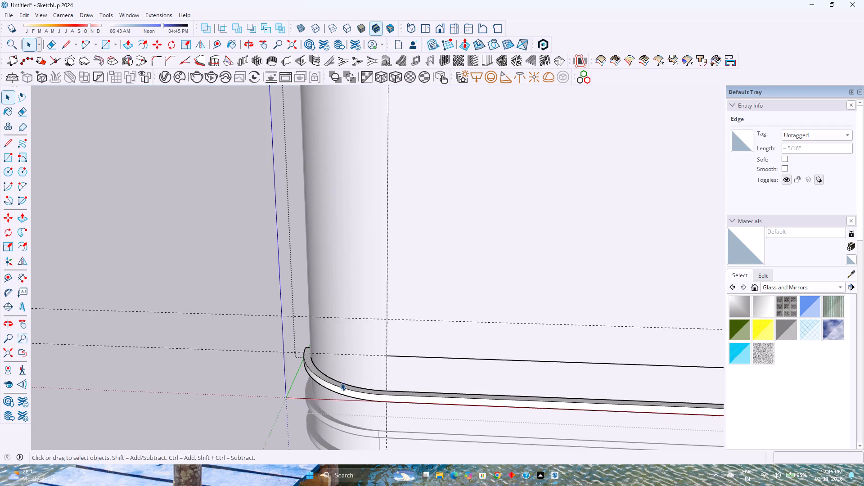
pyautogui.scroll(1, 342, 386)
pyautogui.scroll(-4, 346, 388)
pyautogui.keyDown('shift'); pyautogui.moveTo(343, 380); pyautogui.dragTo(352, 445, button='middle'); pyautogui.keyUp('shift')
pyautogui.scroll(-4, 351, 428)
pyautogui.moveTo(346, 409); pyautogui.dragTo(355, 464, button='middle')
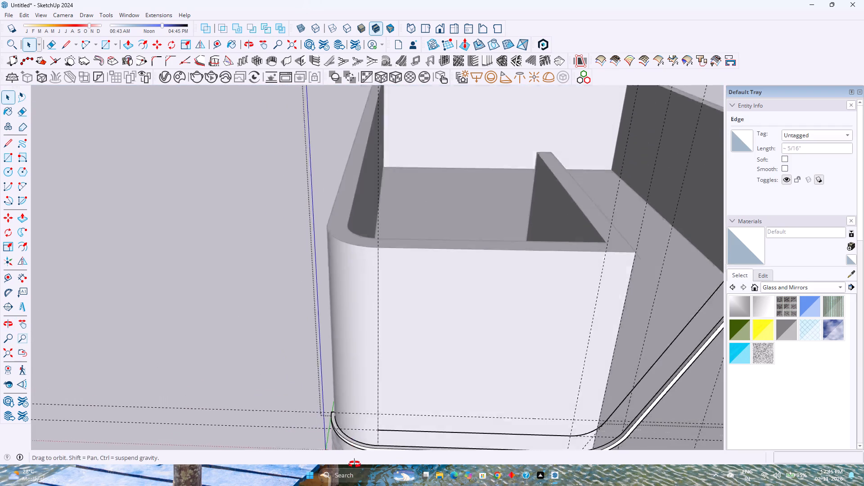
pyautogui.moveTo(355, 464); pyautogui.dragTo(355, 475, button='middle')
pyautogui.scroll(-12, 352, 390)
pyautogui.moveTo(358, 334); pyautogui.dragTo(374, 412, button='middle')
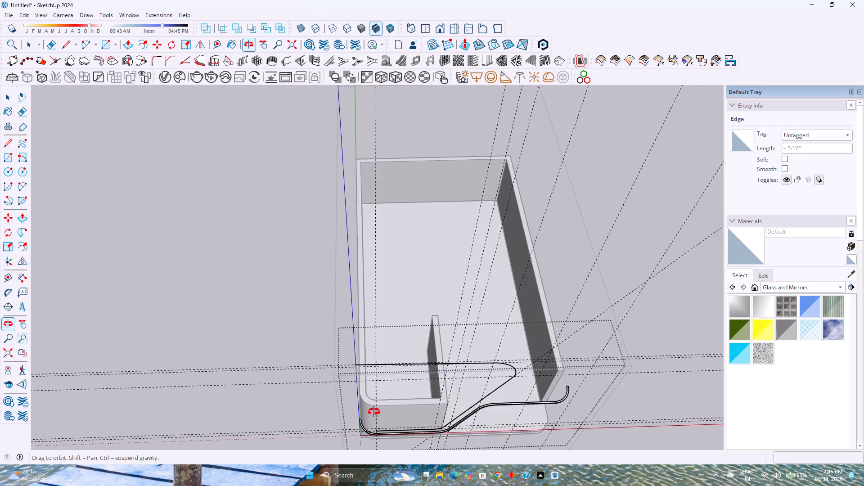
pyautogui.moveTo(374, 412); pyautogui.dragTo(383, 345, button='middle')
pyautogui.middleClick(383, 345)
pyautogui.moveTo(388, 368); pyautogui.dragTo(371, 282, button='middle')
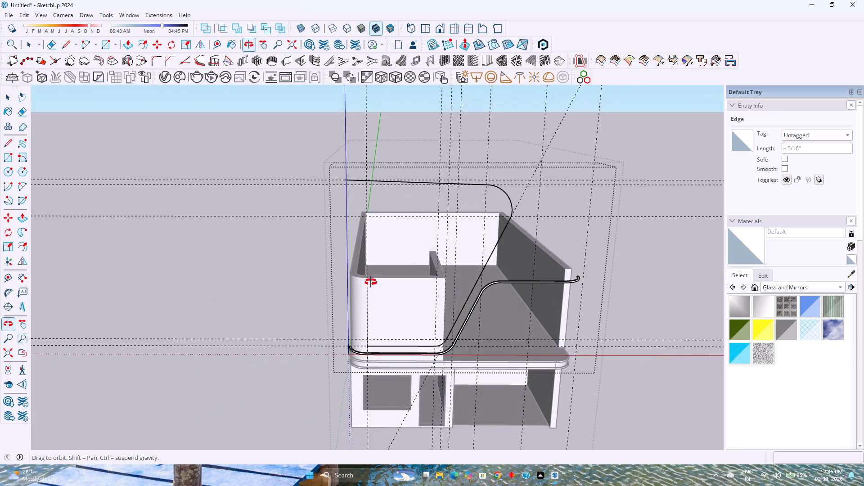
pyautogui.moveTo(371, 282); pyautogui.dragTo(362, 335, button='middle')
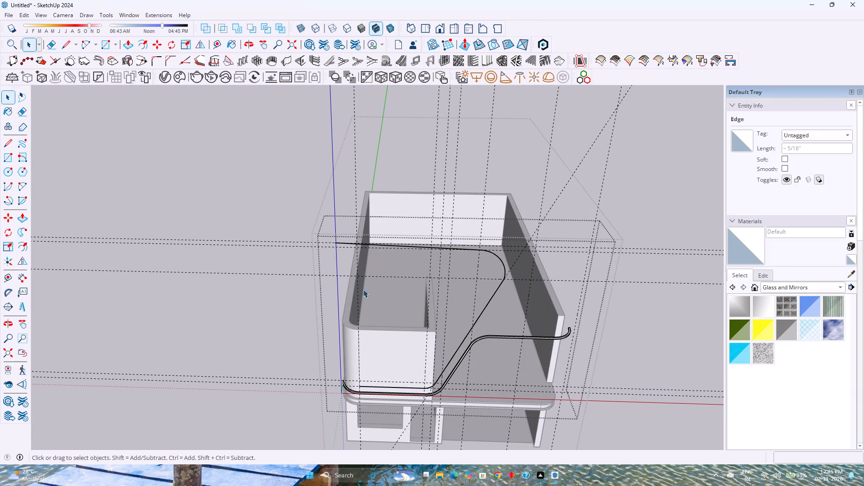
pyautogui.moveTo(369, 343); pyautogui.dragTo(381, 272, button='middle')
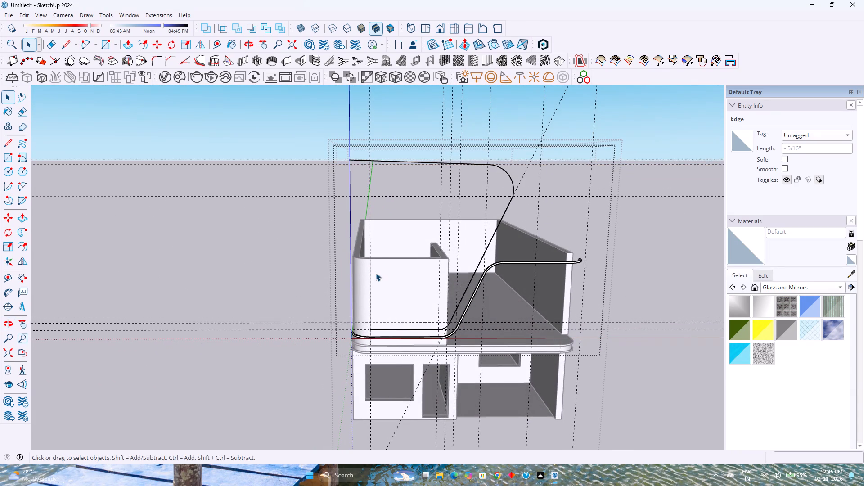
# Delete the line between the arc's upper end and the blue axis.
pyautogui.click(421, 161)
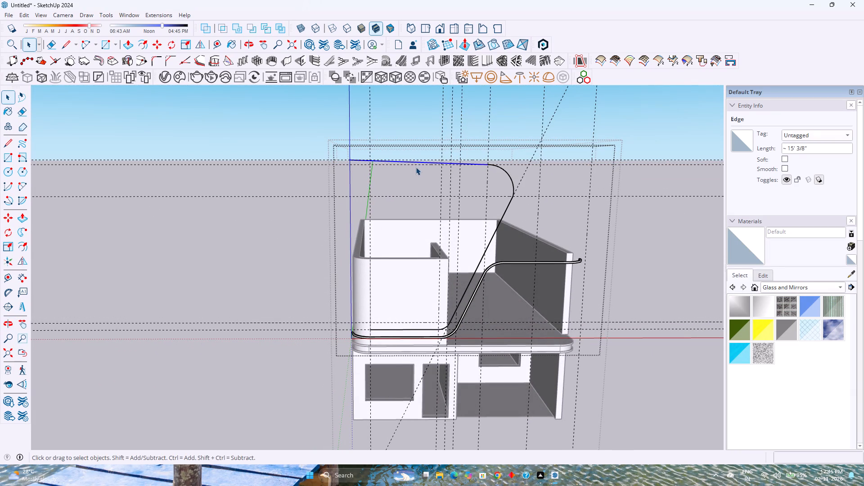
pyautogui.press('Delete')
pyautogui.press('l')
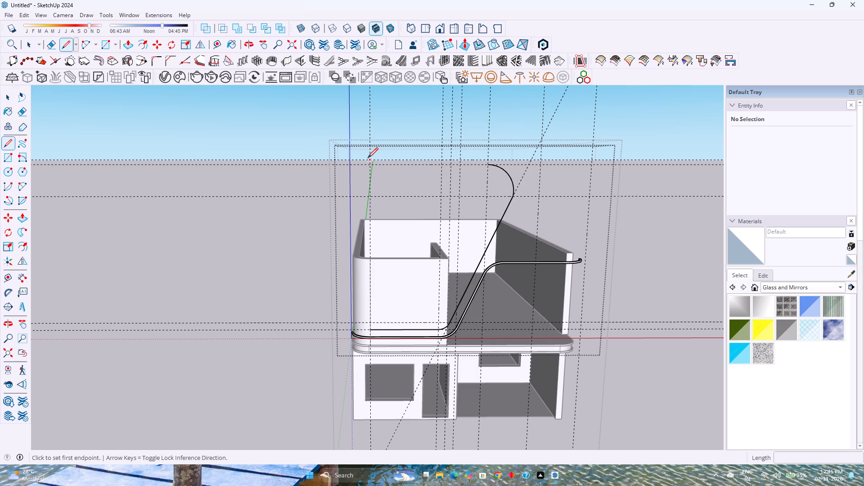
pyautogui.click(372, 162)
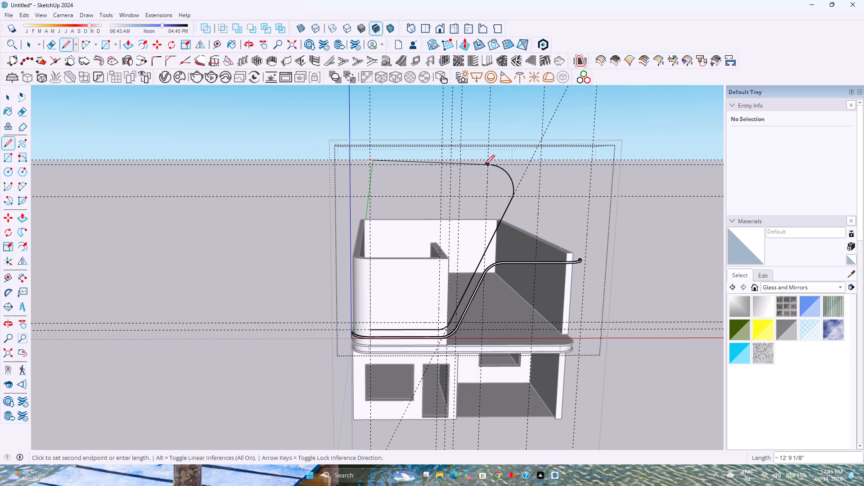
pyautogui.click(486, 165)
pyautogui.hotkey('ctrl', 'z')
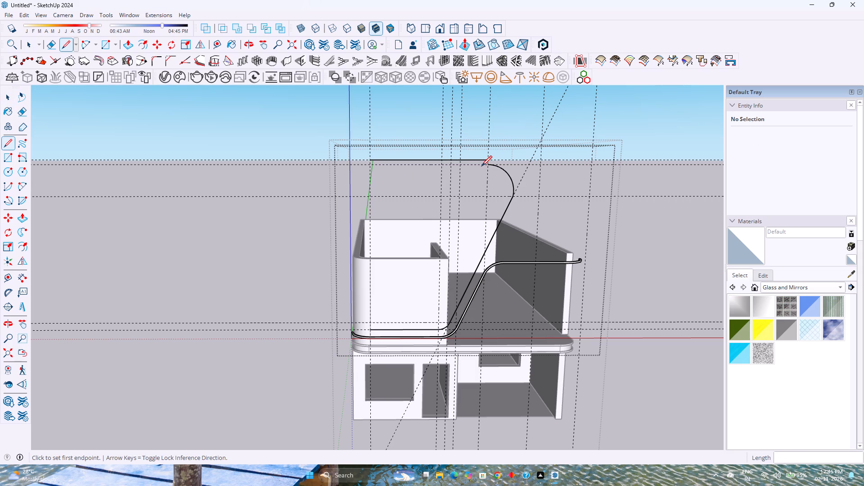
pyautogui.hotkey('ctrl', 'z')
# Draw a line about 12' 9" long from the uppermost horizontal guide's crossing with the vertical guide nearest the blue axis to the arc's upper end.
pyautogui.click(371, 161)
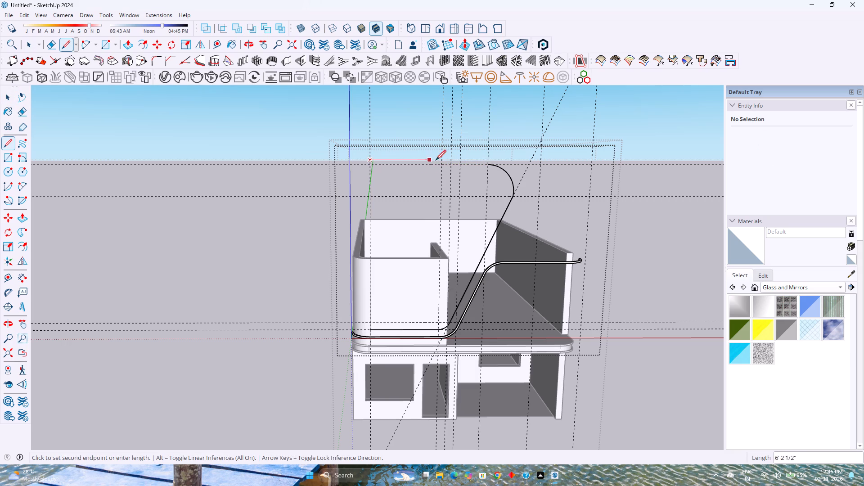
pyautogui.click(486, 167)
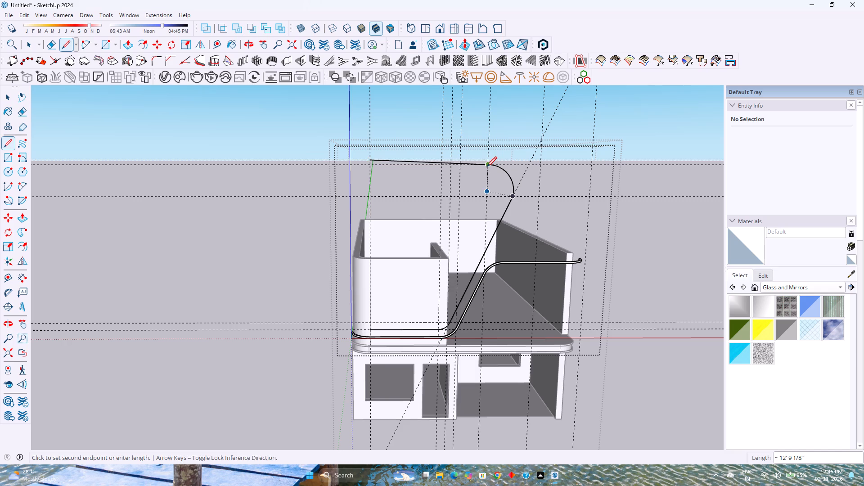
pyautogui.press('space')
# Inspect the upper arc's properties and how the extended outline sits in front of the building.
pyautogui.moveTo(437, 199); pyautogui.dragTo(410, 320, button='middle')
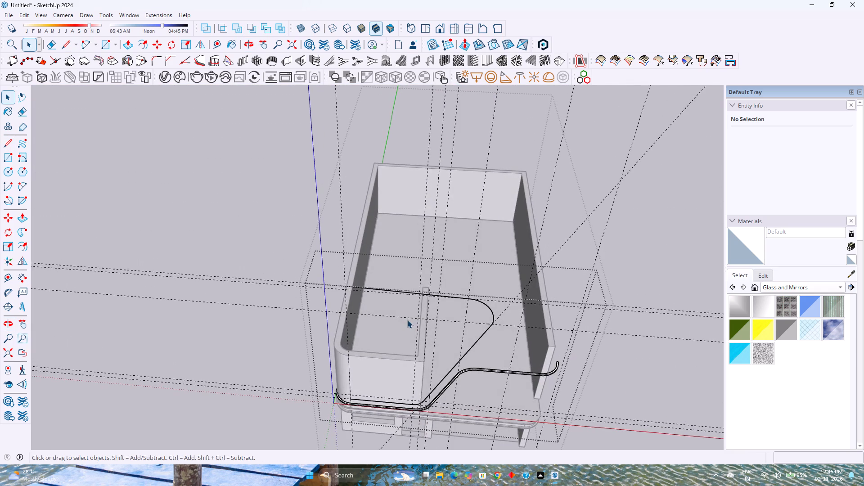
pyautogui.scroll(-1, 407, 320)
pyautogui.moveTo(358, 358); pyautogui.dragTo(387, 274, button='middle')
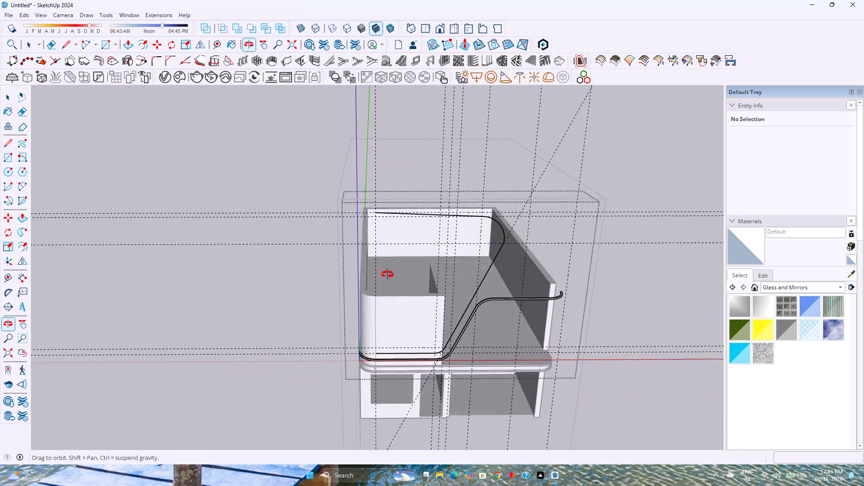
pyautogui.moveTo(387, 274); pyautogui.dragTo(424, 322, button='middle')
pyautogui.scroll(11, 538, 264)
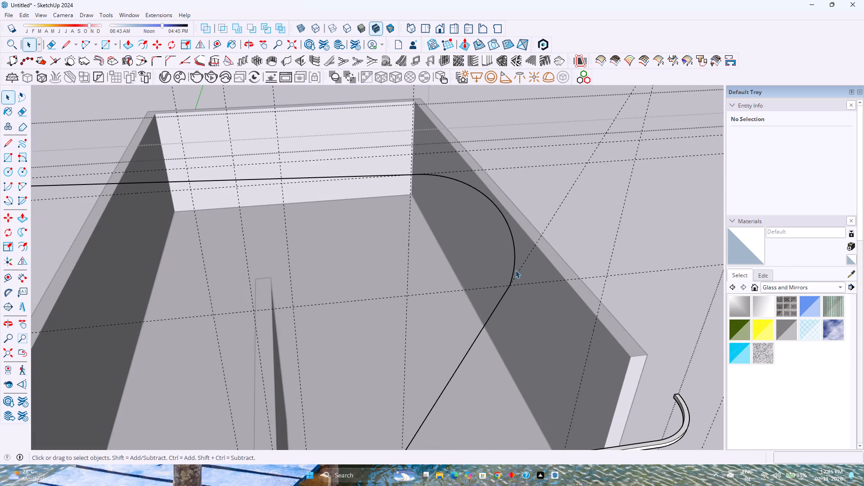
pyautogui.click(513, 265)
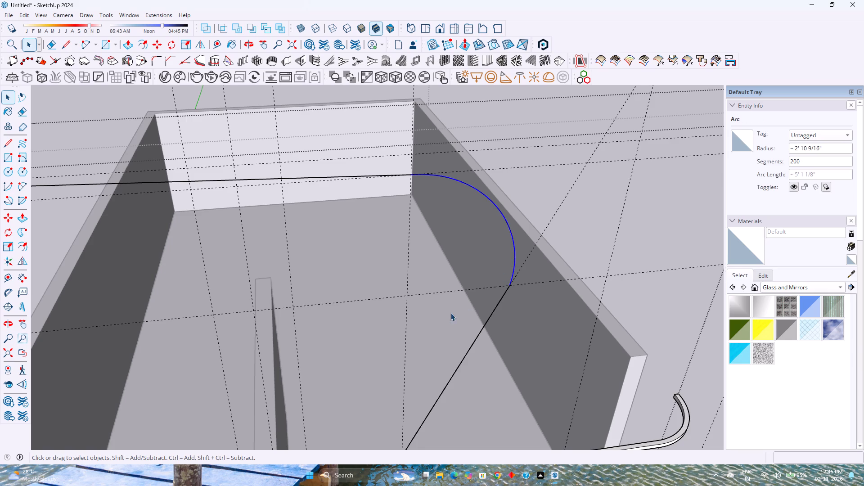
pyautogui.scroll(-2, 445, 318)
pyautogui.moveTo(407, 340); pyautogui.dragTo(396, 303, button='middle')
pyautogui.middleClick(396, 303)
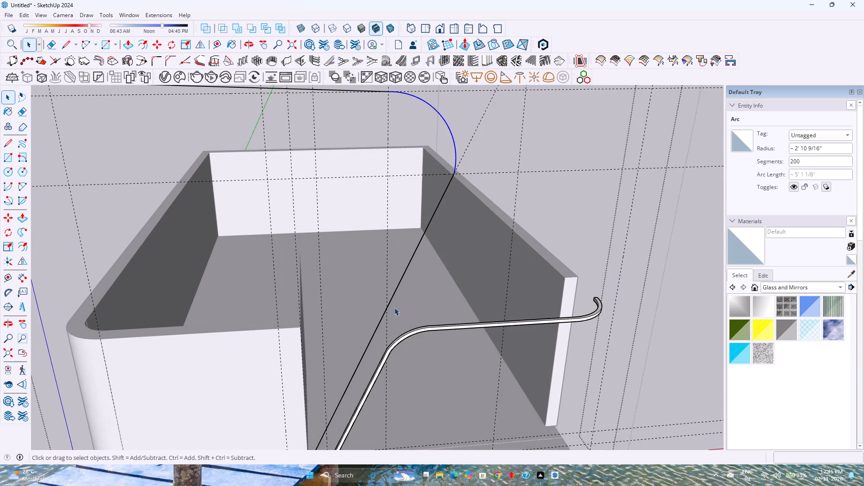
pyautogui.scroll(-4, 394, 308)
pyautogui.keyDown('shift'); pyautogui.moveTo(396, 315); pyautogui.dragTo(420, 364, button='middle'); pyautogui.keyUp('shift')
pyautogui.moveTo(308, 306); pyautogui.dragTo(294, 375, button='middle')
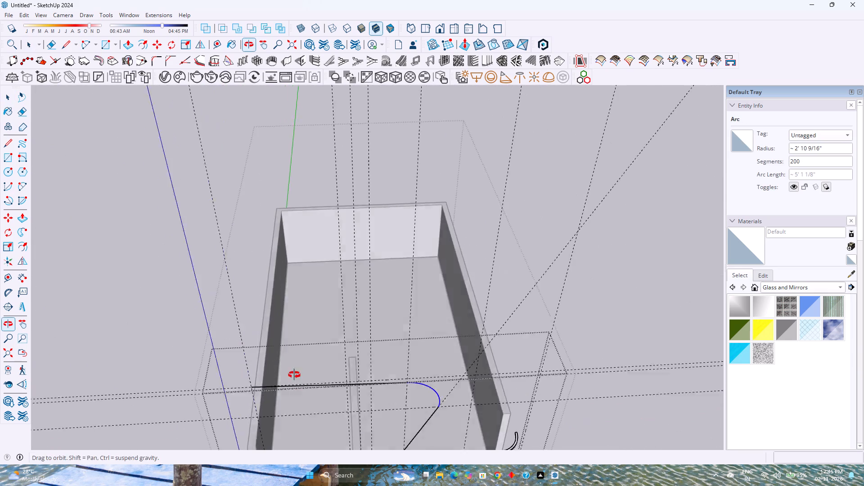
pyautogui.moveTo(294, 375); pyautogui.dragTo(290, 385, button='middle')
pyautogui.scroll(-4, 274, 345)
pyautogui.keyDown('shift'); pyautogui.moveTo(252, 369); pyautogui.dragTo(254, 312, button='middle'); pyautogui.keyUp('shift')
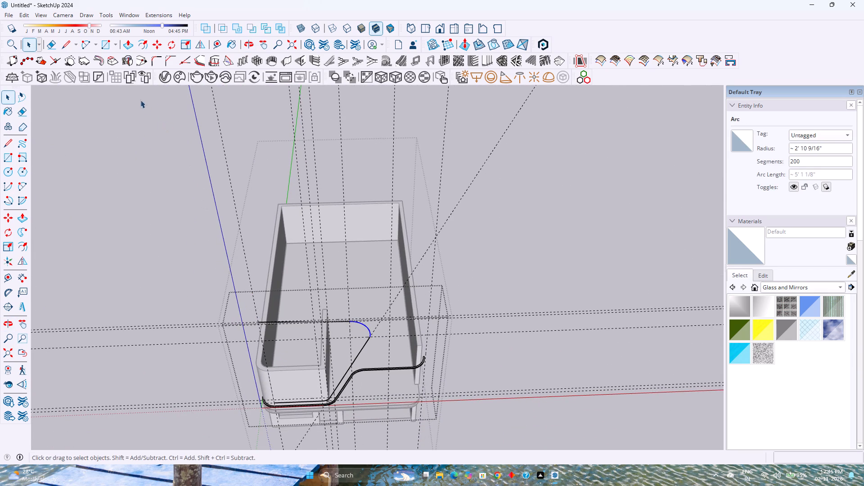
# Place a guide parallel to the green axis through the upper line's end nearest the blue axis.
pyautogui.click(211, 43)
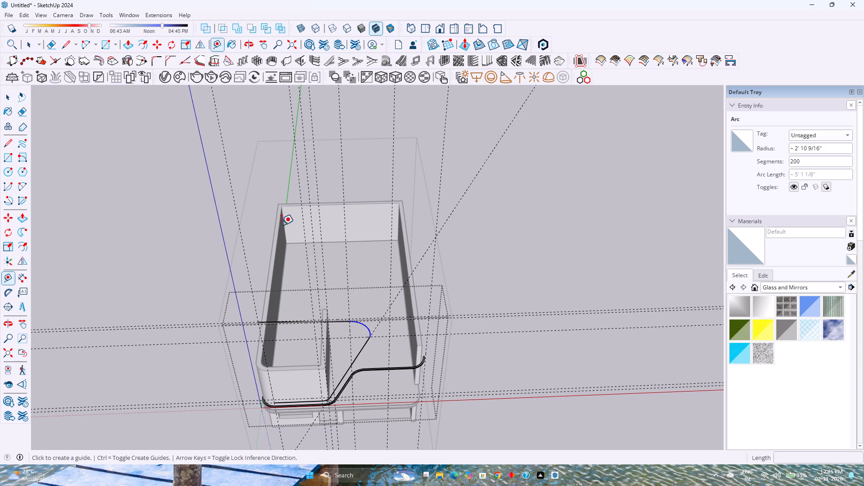
pyautogui.moveTo(324, 339); pyautogui.dragTo(408, 430, button='middle')
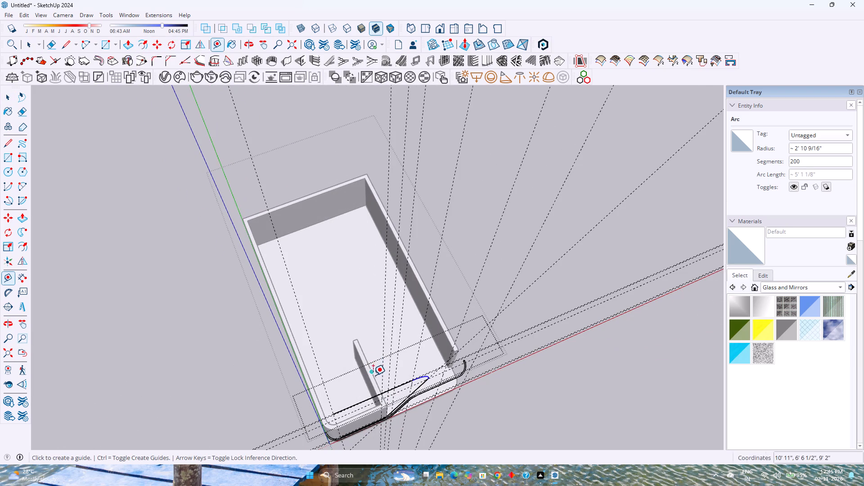
pyautogui.click(371, 379)
pyautogui.click(333, 414)
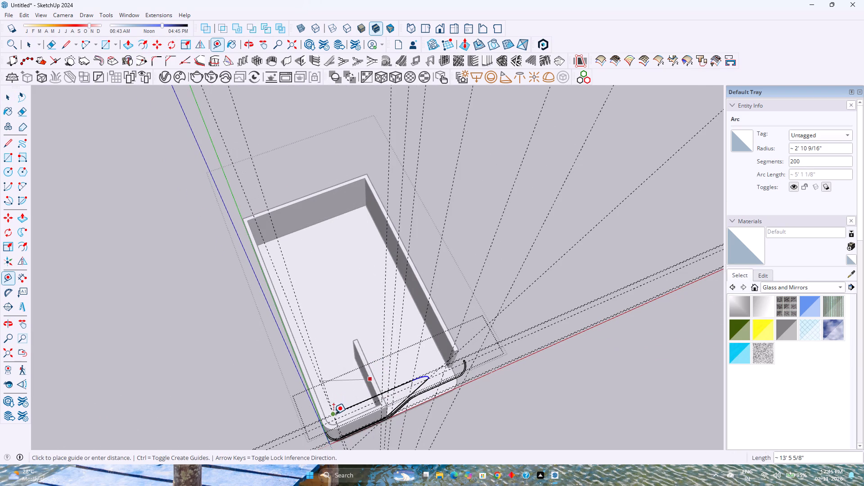
# Place a parallel guide 2' along the red axis from the guide at the upper line's end, away from the arc.
pyautogui.moveTo(311, 403); pyautogui.dragTo(197, 381, button='middle')
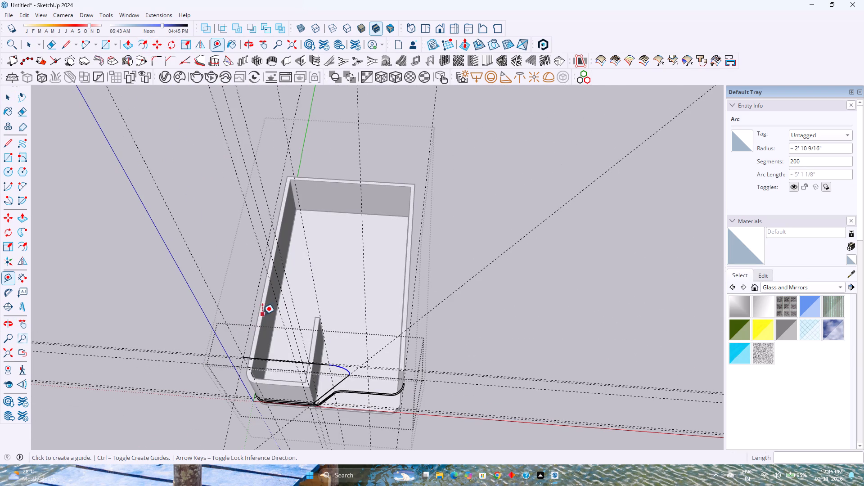
pyautogui.click(253, 312)
pyautogui.press('Right')
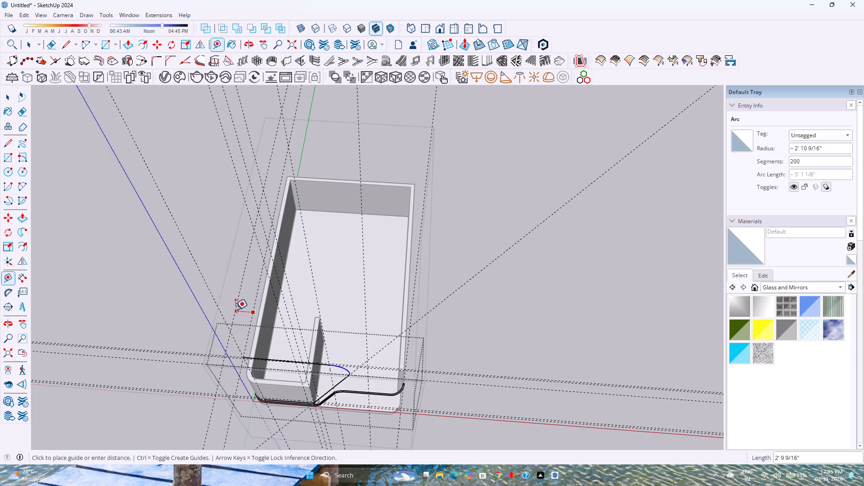
pyautogui.press('2')
pyautogui.press("'")
pyautogui.press('Return')
# Place a guide parallel to the upper line, offset 2' along the green axis towards the building's back.
pyautogui.moveTo(210, 387); pyautogui.dragTo(274, 342, button='middle')
pyautogui.middleClick(274, 342)
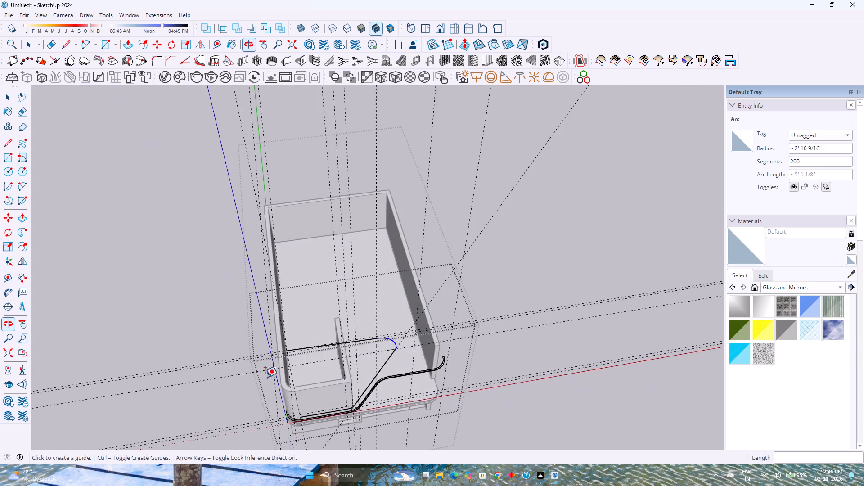
pyautogui.scroll(2, 259, 382)
pyautogui.moveTo(259, 382); pyautogui.dragTo(522, 397, button='middle')
pyautogui.scroll(5, 518, 351)
pyautogui.moveTo(521, 351); pyautogui.dragTo(522, 366, button='middle')
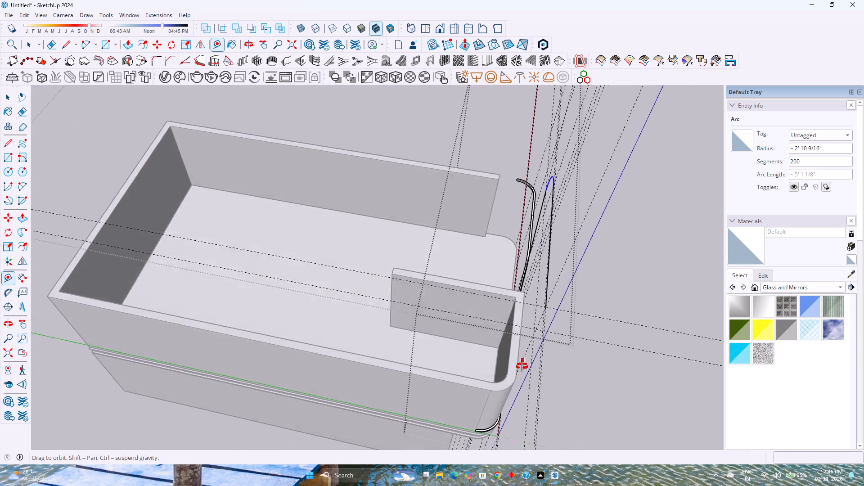
pyautogui.moveTo(522, 366); pyautogui.dragTo(520, 369, button='middle')
pyautogui.middleClick(520, 369)
pyautogui.click(546, 276)
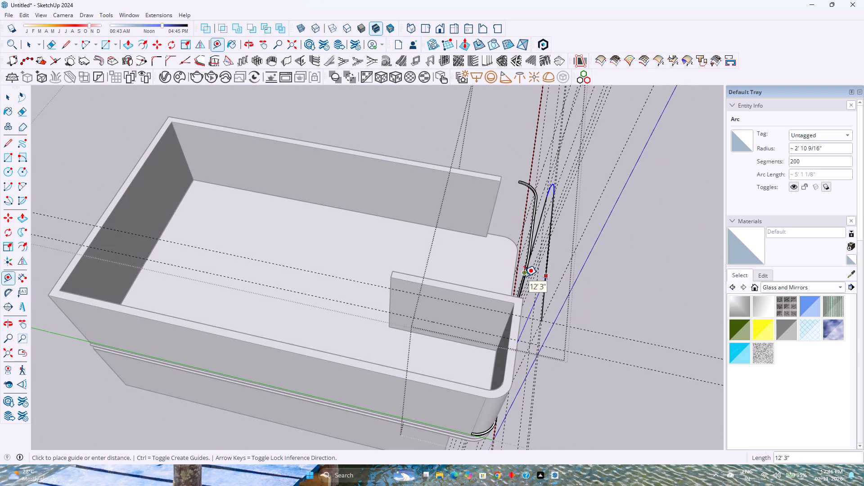
pyautogui.press('Left')
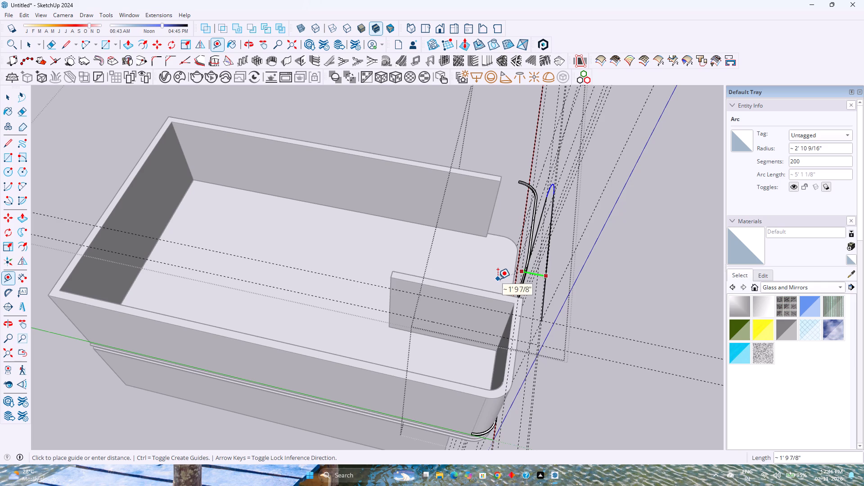
pyautogui.write("2'")
pyautogui.press('Return')
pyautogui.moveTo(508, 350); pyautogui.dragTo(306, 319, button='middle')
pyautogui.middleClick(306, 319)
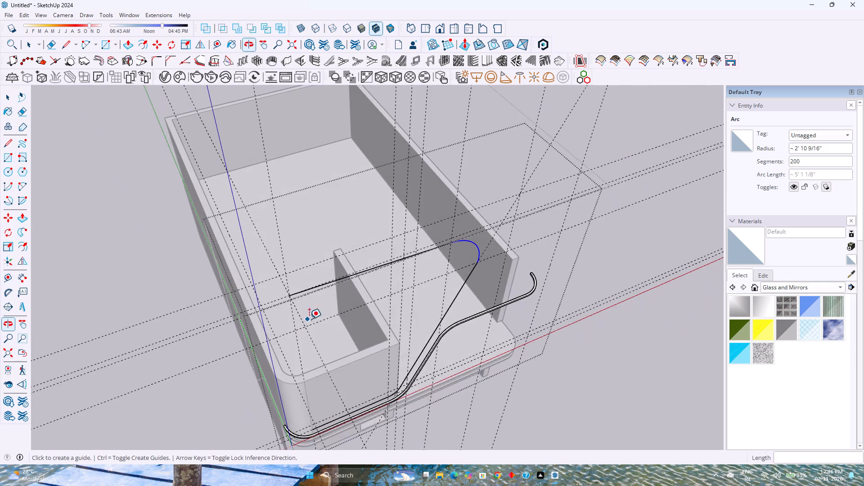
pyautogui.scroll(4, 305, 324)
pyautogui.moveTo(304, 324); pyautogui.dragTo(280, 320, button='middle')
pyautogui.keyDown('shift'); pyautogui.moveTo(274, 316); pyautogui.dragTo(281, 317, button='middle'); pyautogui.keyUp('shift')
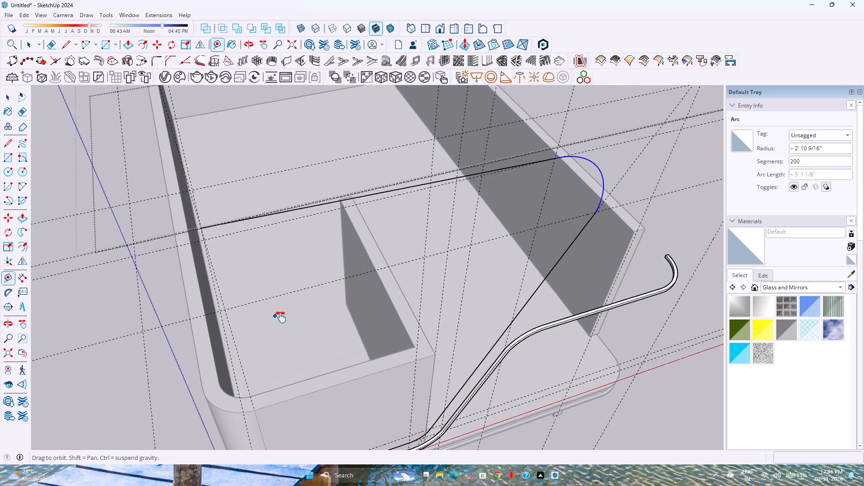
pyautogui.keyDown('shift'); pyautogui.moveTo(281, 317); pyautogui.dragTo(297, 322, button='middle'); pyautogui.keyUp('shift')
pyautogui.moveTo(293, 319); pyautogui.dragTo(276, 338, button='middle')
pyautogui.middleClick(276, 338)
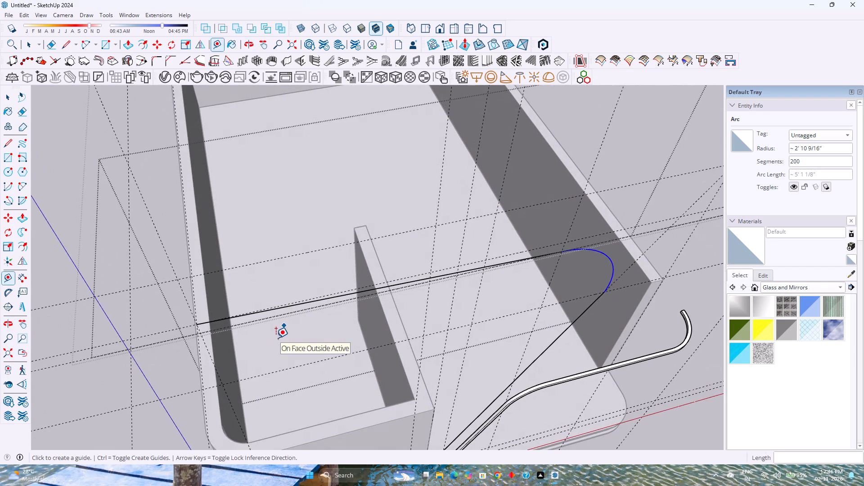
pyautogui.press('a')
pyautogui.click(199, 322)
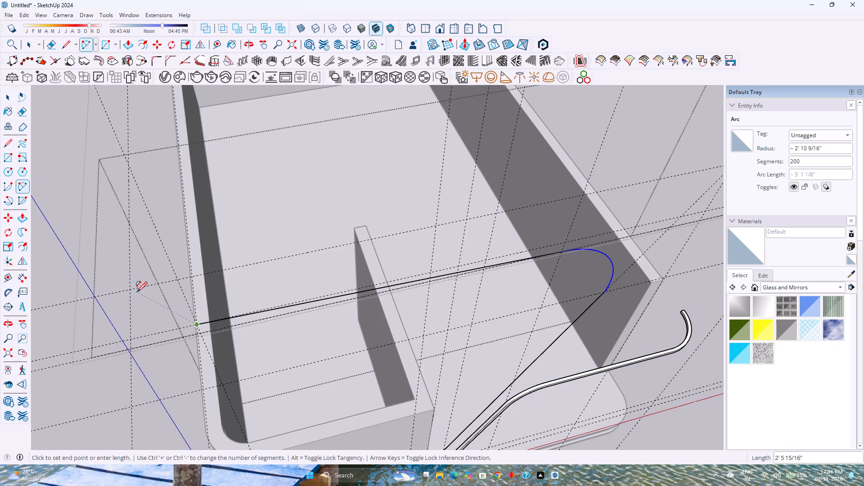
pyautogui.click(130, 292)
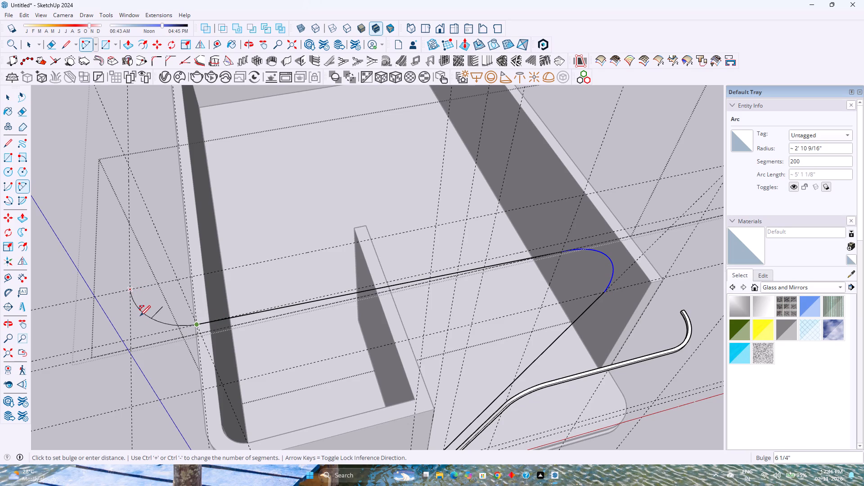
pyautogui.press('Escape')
# Draw a two-point arc from the 2' guide intersection to the upper line's end nearest the blue axis, with a 7" bulge.
pyautogui.moveTo(170, 319); pyautogui.dragTo(338, 334, button='middle')
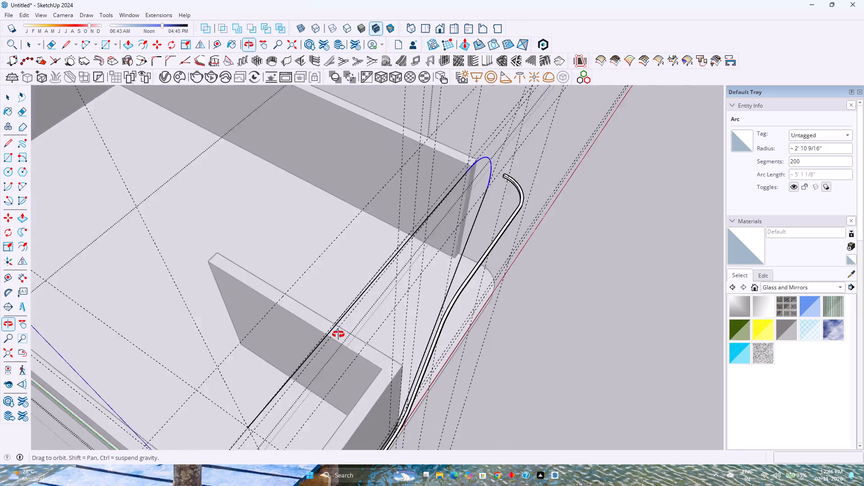
pyautogui.moveTo(338, 334); pyautogui.dragTo(350, 332, button='middle')
pyautogui.scroll(-2, 323, 345)
pyautogui.keyDown('shift'); pyautogui.moveTo(266, 383); pyautogui.dragTo(308, 326, button='middle'); pyautogui.keyUp('shift')
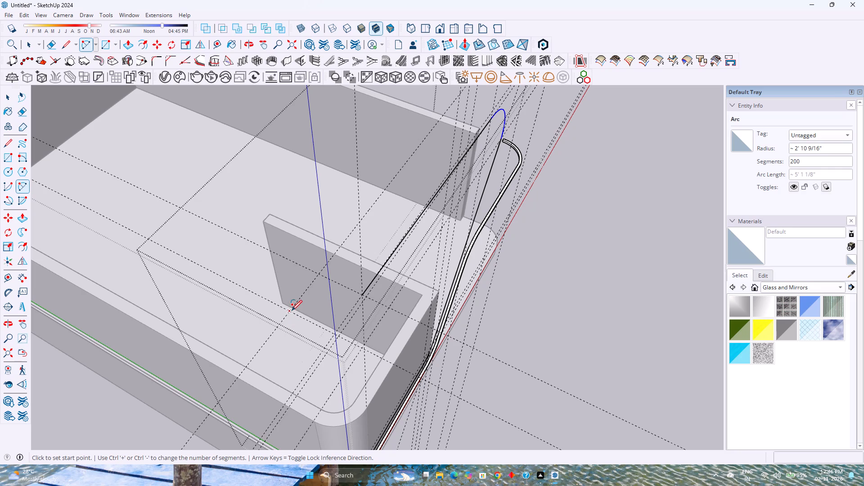
pyautogui.click(292, 310)
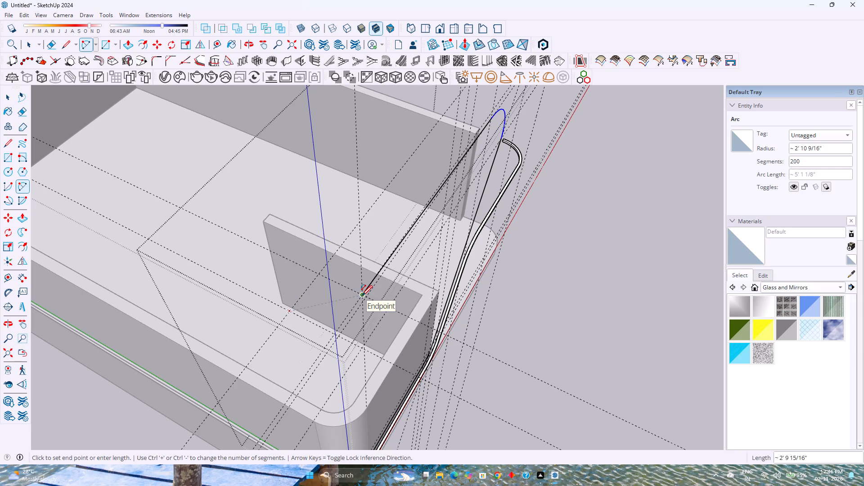
pyautogui.click(362, 296)
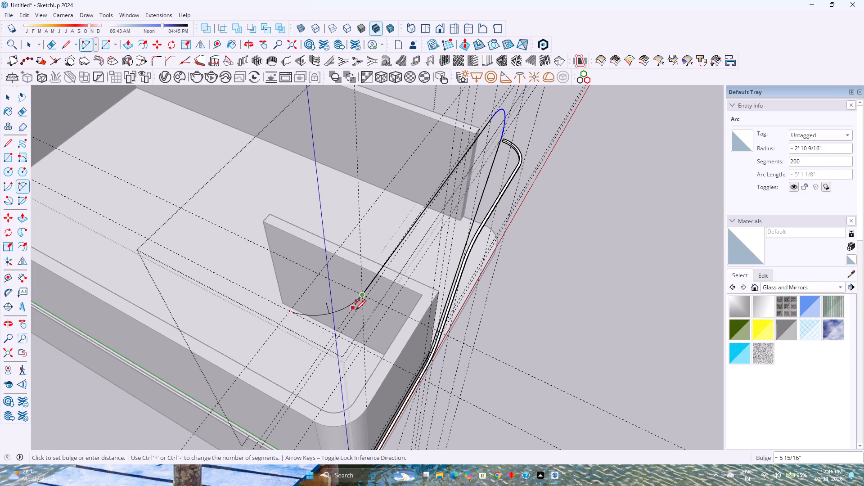
pyautogui.moveTo(355, 311); pyautogui.dragTo(253, 265, button='middle')
pyautogui.keyDown('shift'); pyautogui.moveTo(253, 265); pyautogui.dragTo(326, 350, button='middle'); pyautogui.keyUp('shift')
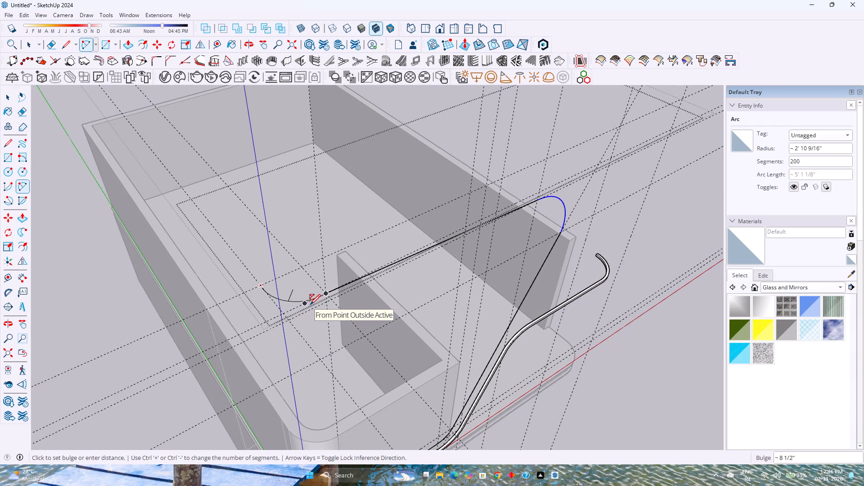
pyautogui.scroll(3, 310, 305)
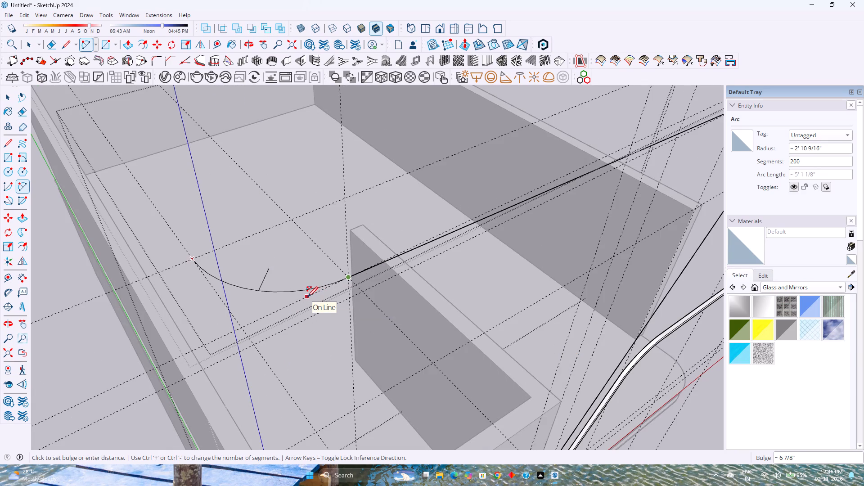
pyautogui.press('7')
pyautogui.press('Return')
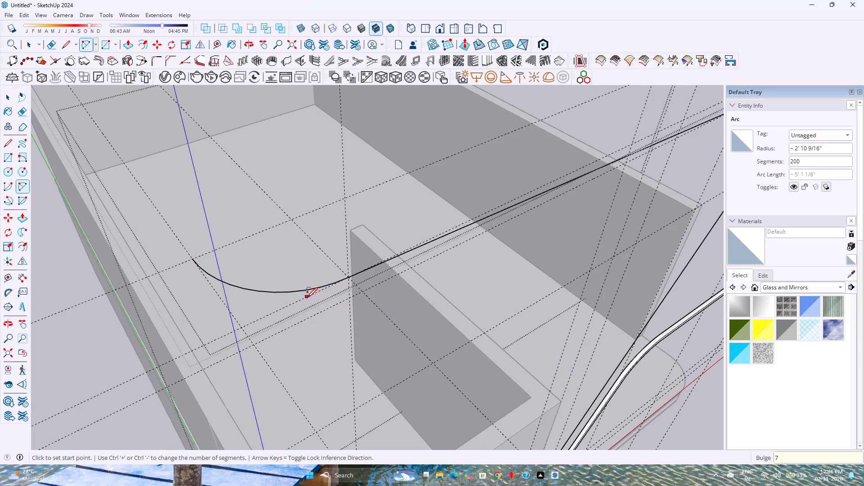
# Set the new arc's radius to 2' and its segments to 120.
pyautogui.press('space')
pyautogui.click(297, 292)
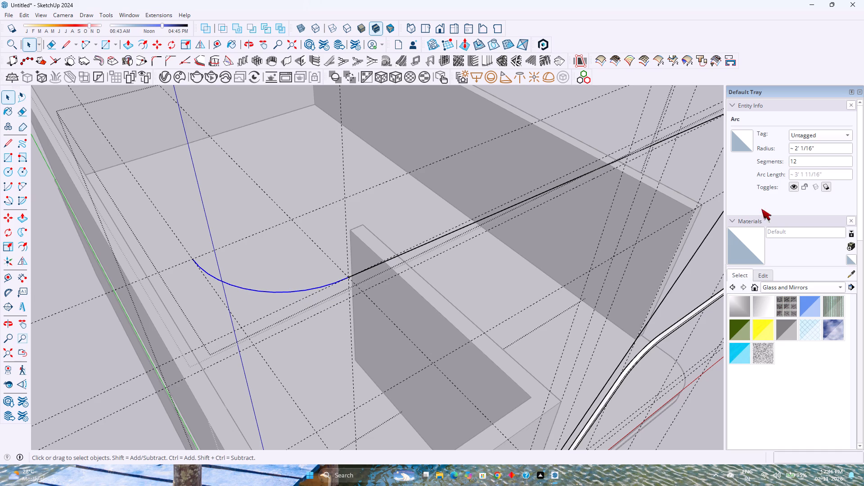
pyautogui.doubleClick(824, 149)
pyautogui.press('BackSpace')
pyautogui.press('BackSpace')
pyautogui.press('BackSpace')
pyautogui.press('BackSpace')
pyautogui.press('BackSpace')
pyautogui.press('BackSpace')
pyautogui.press('Return')
pyautogui.click(813, 159)
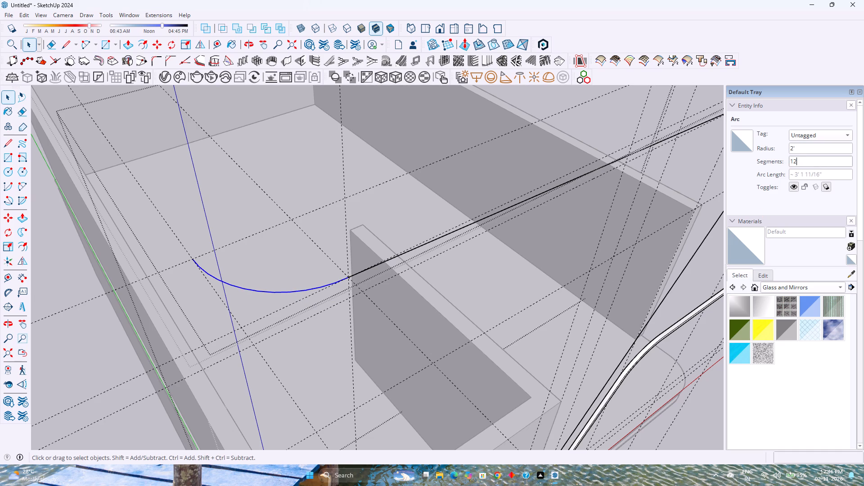
pyautogui.press('0')
pyautogui.press('Return')
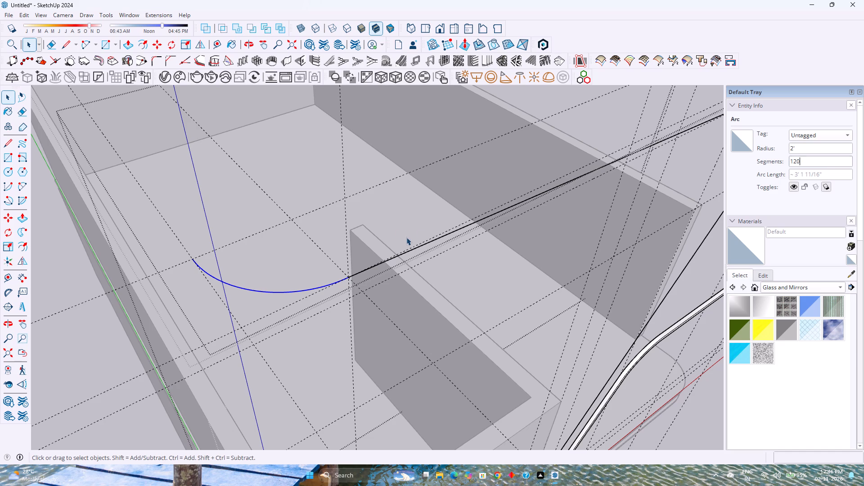
# Delete all construction guides from the model.
pyautogui.moveTo(406, 237); pyautogui.dragTo(324, 228, button='middle')
pyautogui.scroll(-8, 324, 228)
pyautogui.keyDown('shift'); pyautogui.moveTo(325, 228); pyautogui.dragTo(396, 295, button='middle'); pyautogui.keyUp('shift')
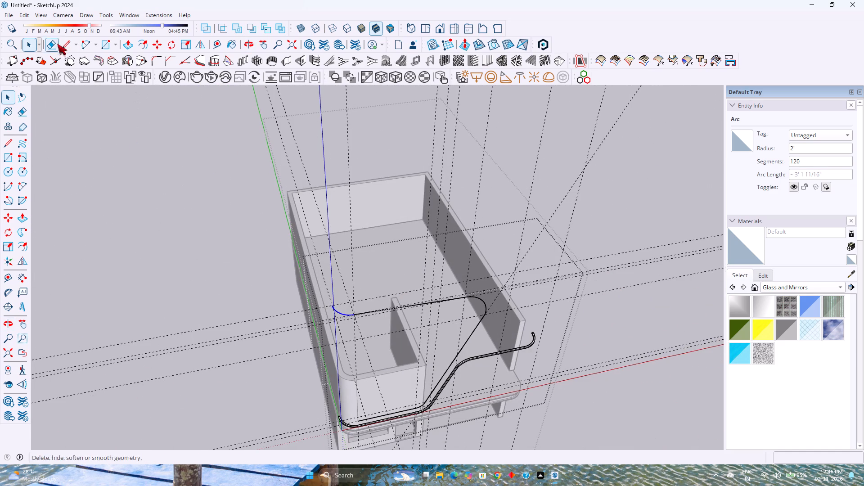
pyautogui.click(22, 14)
pyautogui.click(99, 105)
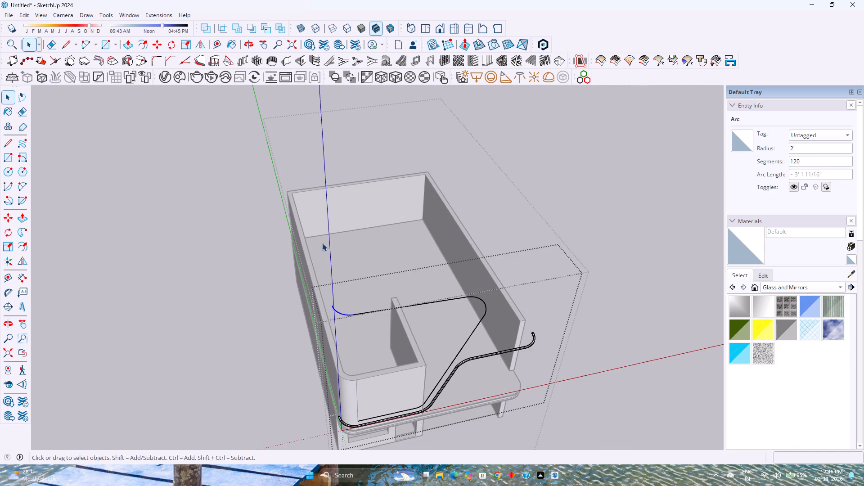
# Copy the new arc 19' straight down from the upper line's end to the matching end of the lower line.
pyautogui.moveTo(377, 280); pyautogui.dragTo(332, 224, button='middle')
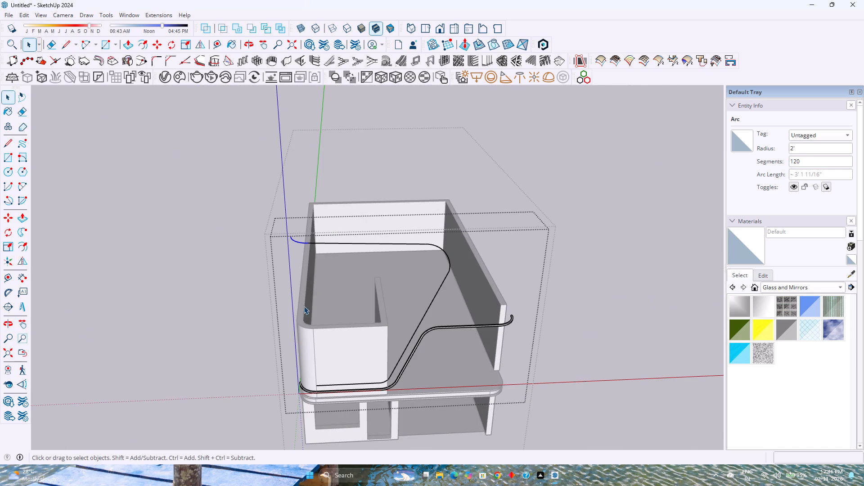
pyautogui.press('m')
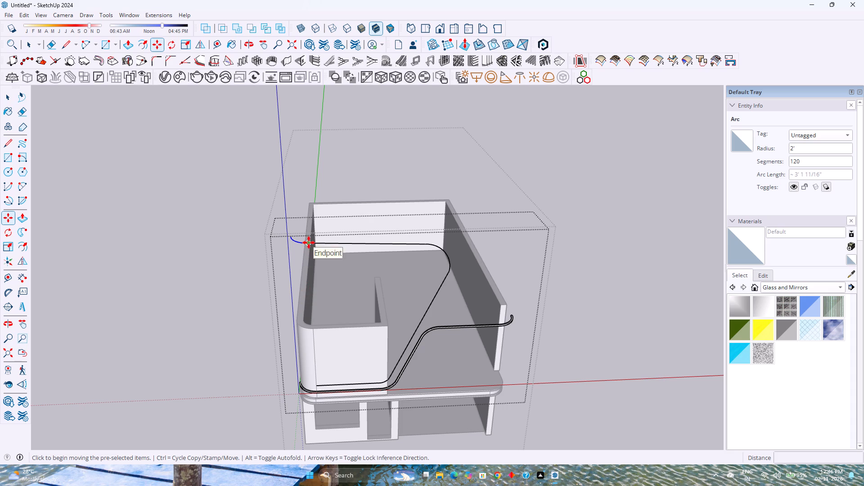
pyautogui.click(309, 243)
pyautogui.click(319, 384)
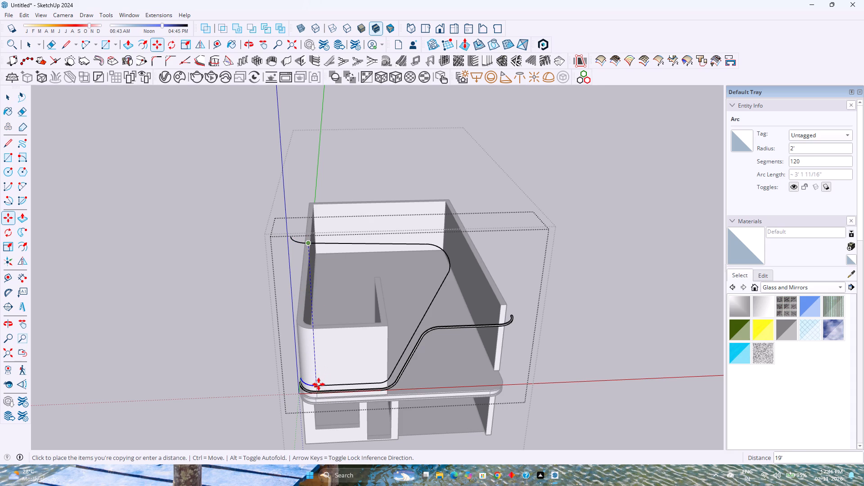
pyautogui.press('space')
# Weld the lower arc, lower line, bend, sloping line, upper arc, upper line and upper return arc into one curve.
pyautogui.scroll(2, 330, 383)
pyautogui.keyDown('ctrl'); pyautogui.click(330, 383); pyautogui.keyUp('ctrl')
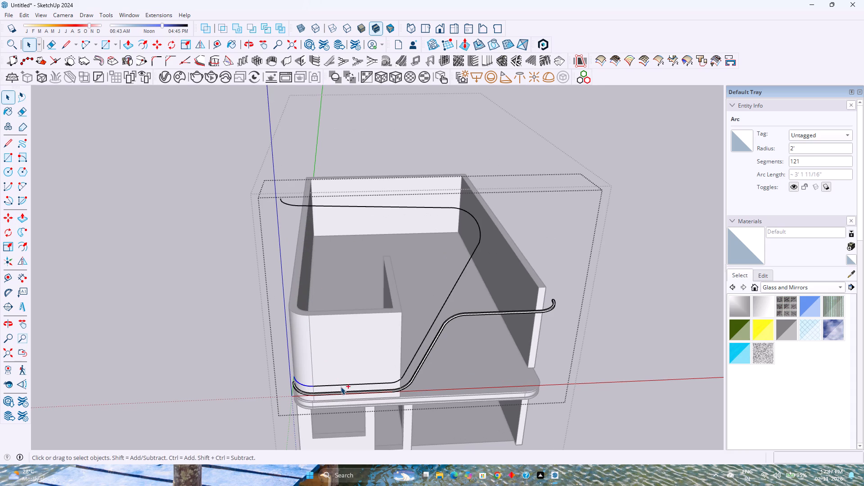
pyautogui.keyDown('ctrl'); pyautogui.click(337, 385); pyautogui.keyUp('ctrl')
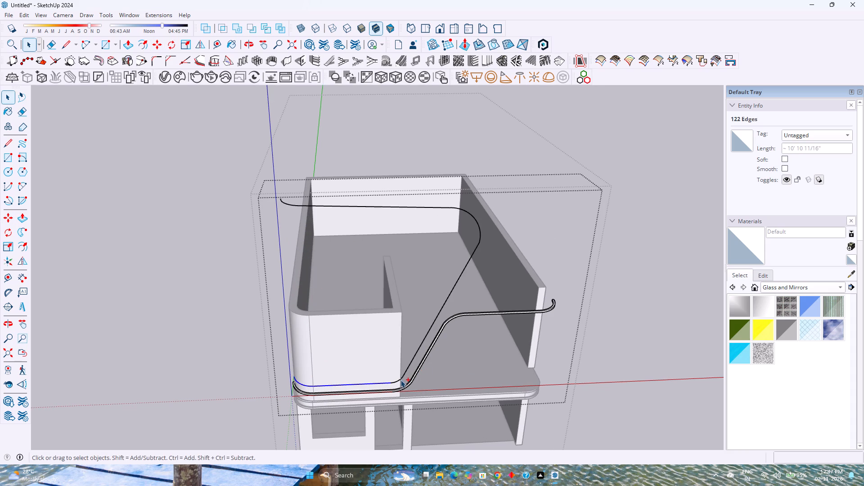
pyautogui.keyDown('ctrl'); pyautogui.click(400, 380); pyautogui.keyUp('ctrl')
pyautogui.keyDown('ctrl'); pyautogui.click(408, 367); pyautogui.keyUp('ctrl')
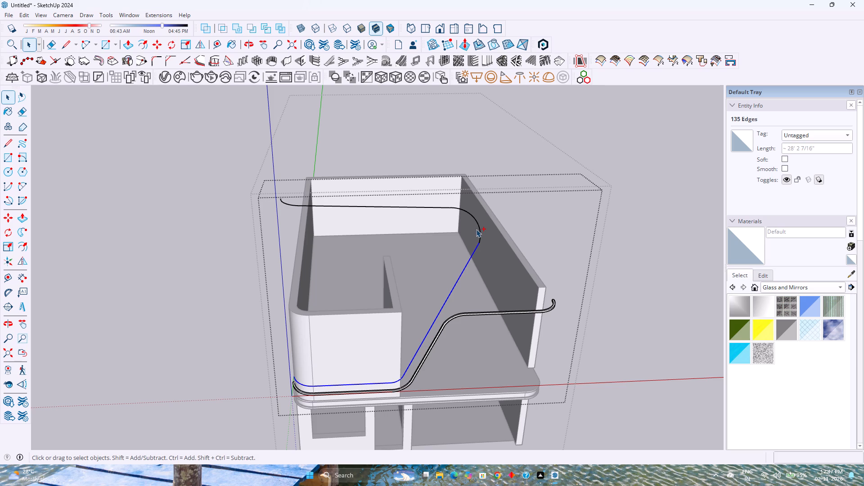
pyautogui.keyDown('ctrl'); pyautogui.click(477, 223); pyautogui.keyUp('ctrl')
pyautogui.keyDown('ctrl'); pyautogui.click(439, 208); pyautogui.keyUp('ctrl')
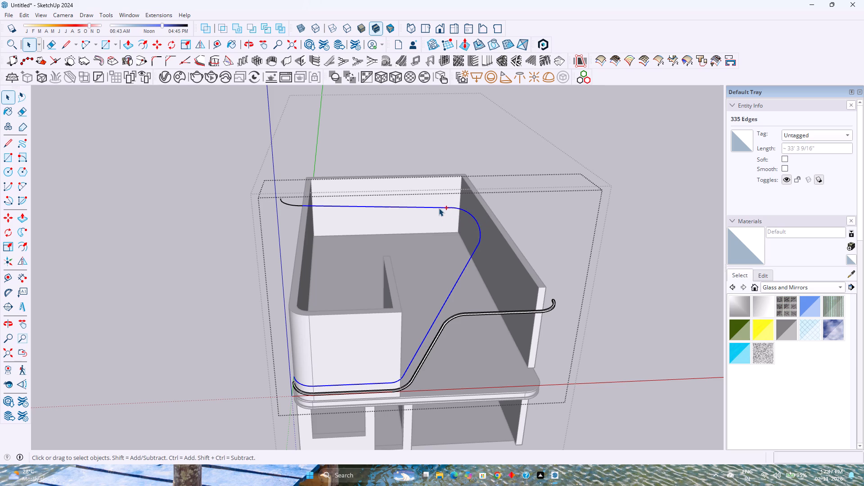
pyautogui.keyDown('ctrl'); pyautogui.click(293, 205); pyautogui.keyUp('ctrl')
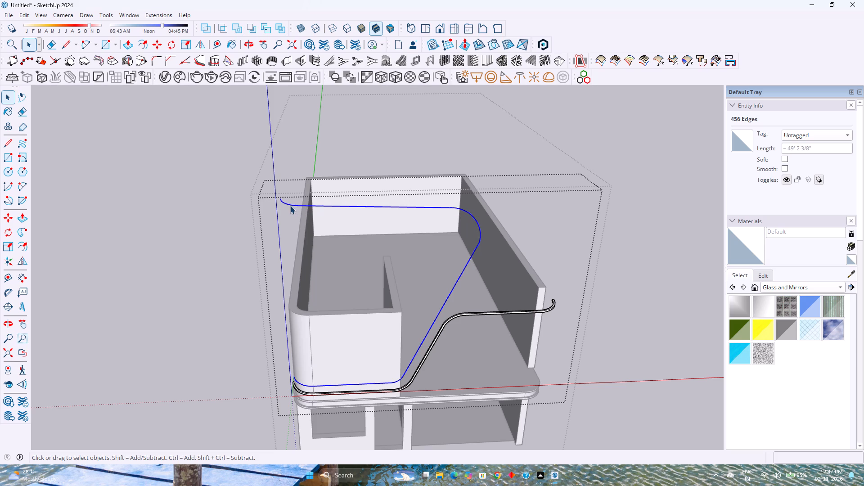
pyautogui.rightClick(290, 206)
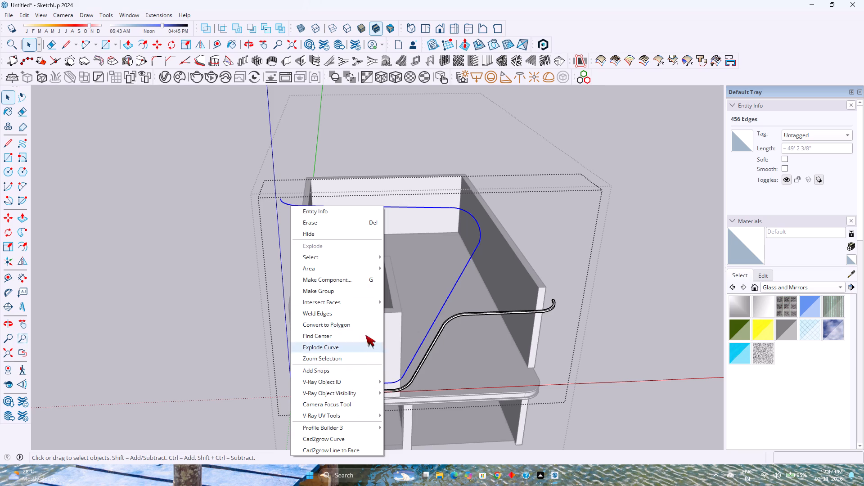
pyautogui.click(325, 314)
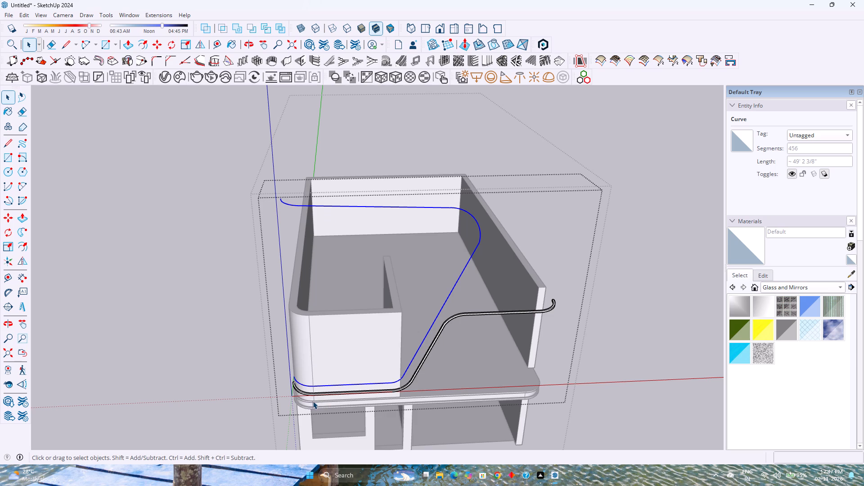
# Examine how the welded curve runs around the building's front and rounded corner compared with the existing band.
pyautogui.scroll(3, 310, 402)
pyautogui.moveTo(310, 402); pyautogui.dragTo(441, 360, button='middle')
pyautogui.middleClick(441, 360)
pyautogui.middleClick(441, 360)
pyautogui.scroll(-3, 292, 362)
pyautogui.moveTo(180, 365); pyautogui.dragTo(308, 349, button='middle')
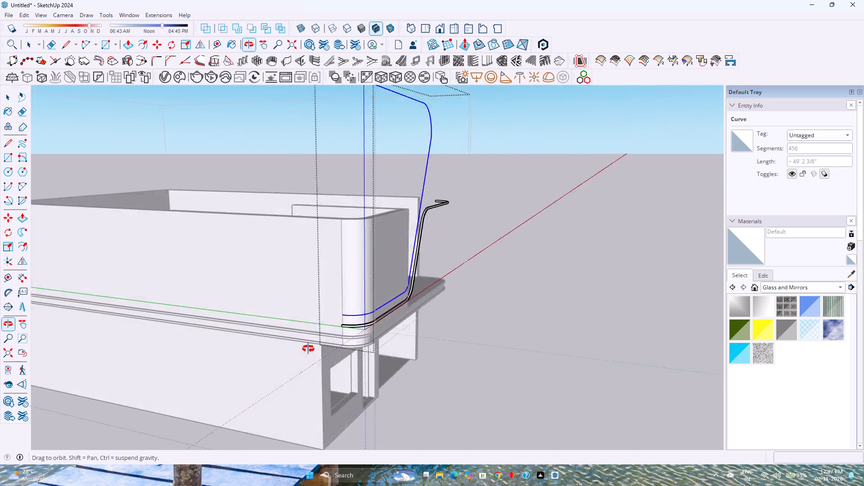
pyautogui.moveTo(308, 349); pyautogui.dragTo(418, 357, button='middle')
pyautogui.moveTo(419, 357); pyautogui.dragTo(425, 359, button='middle')
pyautogui.moveTo(432, 359); pyautogui.dragTo(132, 359, button='middle')
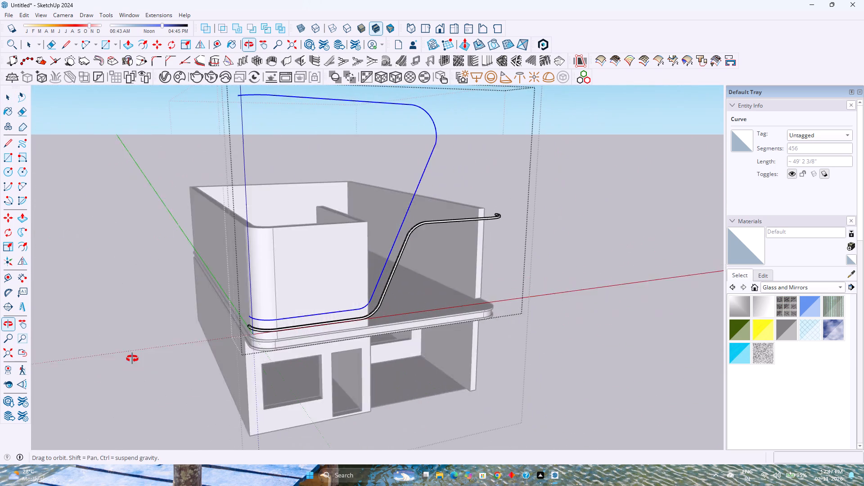
pyautogui.moveTo(132, 359); pyautogui.dragTo(432, 351, button='middle')
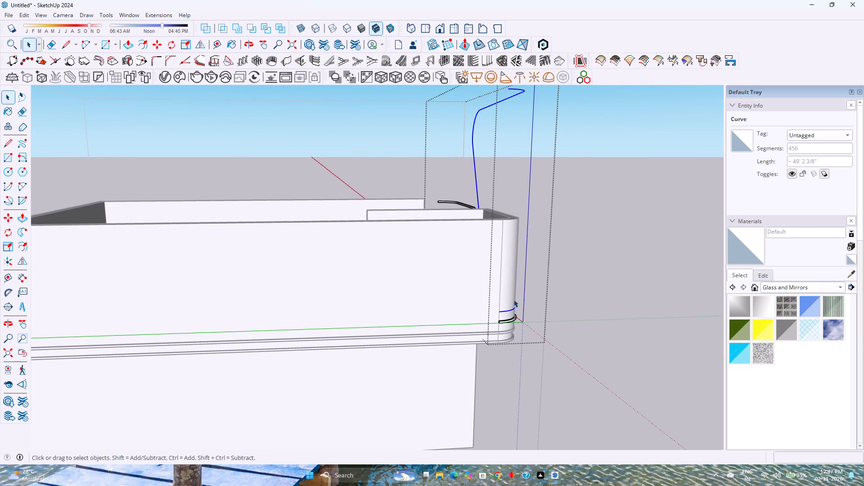
# Draw a 2" line outward along the red axis from the welded curve's end on the rounded wall corner.
pyautogui.scroll(12, 511, 311)
pyautogui.moveTo(503, 318); pyautogui.dragTo(657, 307, button='middle')
pyautogui.scroll(2, 437, 315)
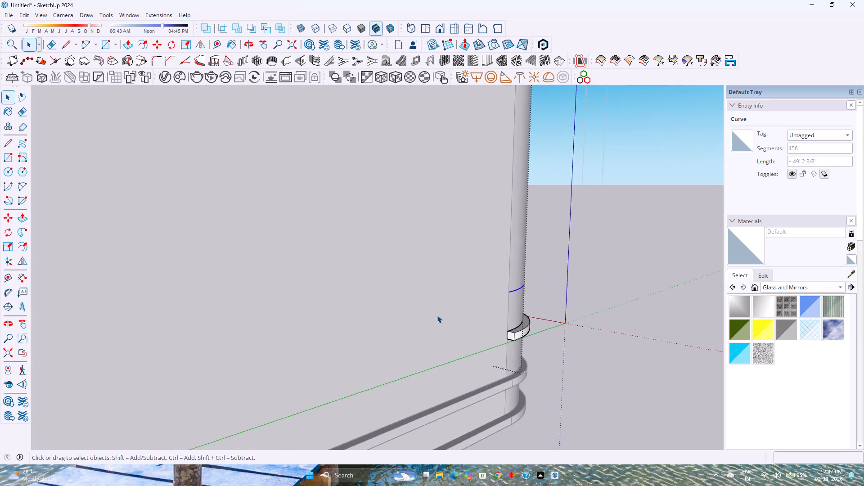
pyautogui.scroll(4, 437, 315)
pyautogui.press('l')
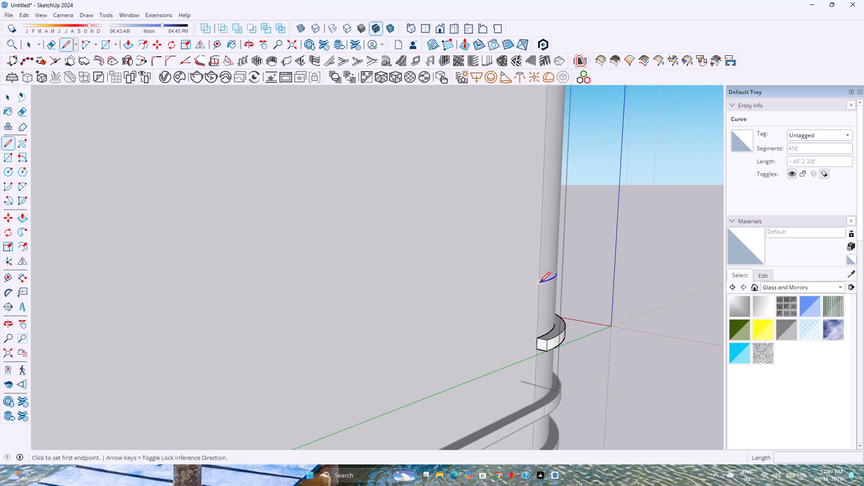
pyautogui.moveTo(539, 283); pyautogui.dragTo(433, 366, button='middle')
pyautogui.middleClick(433, 366)
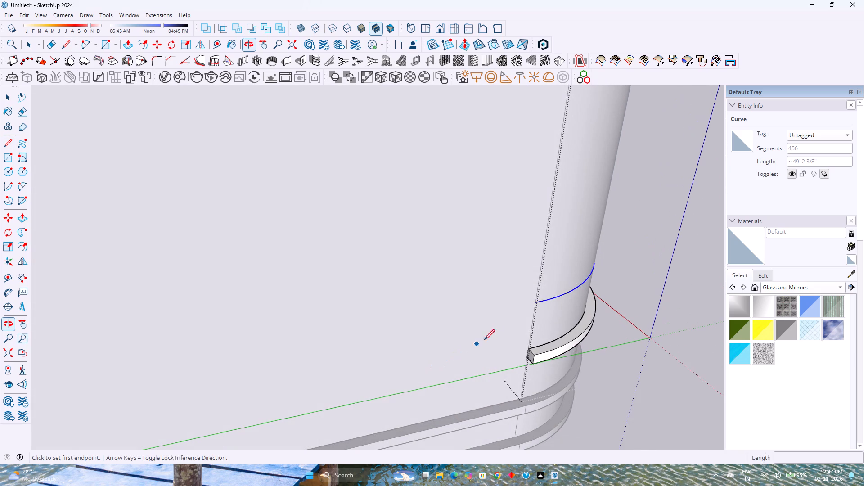
pyautogui.scroll(5, 537, 302)
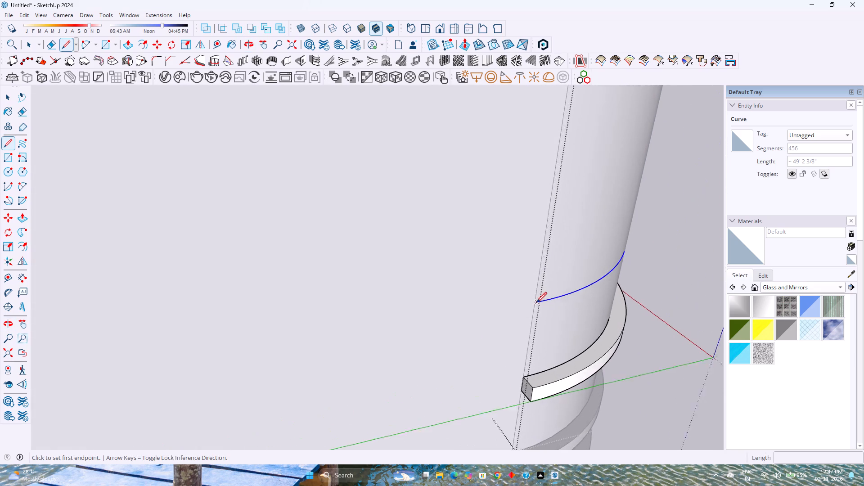
pyautogui.scroll(1, 536, 302)
pyautogui.moveTo(536, 302); pyautogui.dragTo(439, 360, button='middle')
pyautogui.scroll(7, 531, 338)
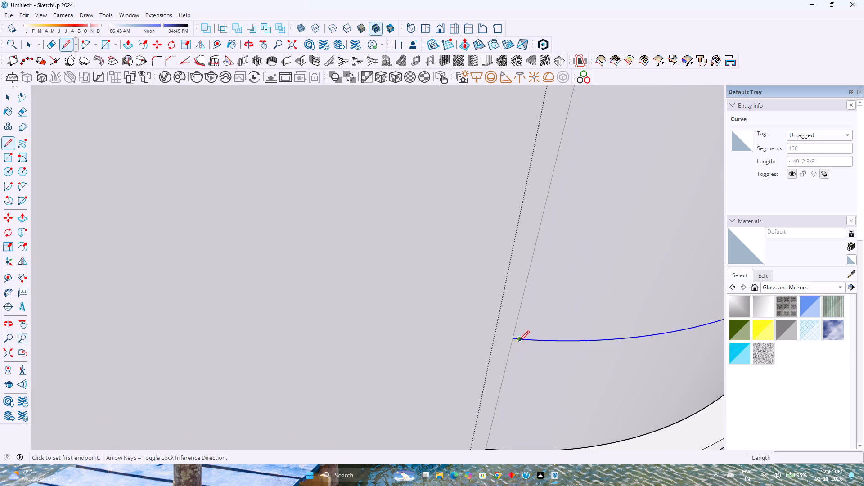
pyautogui.scroll(1, 517, 342)
pyautogui.click(512, 338)
pyautogui.scroll(-2, 516, 352)
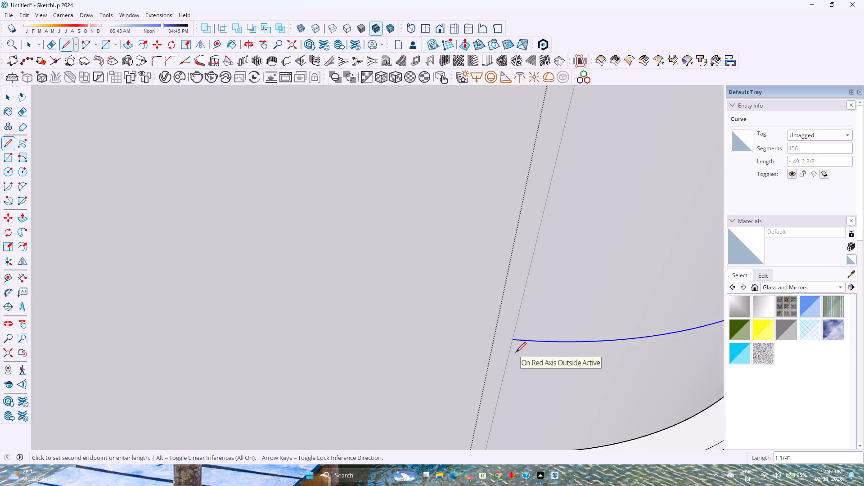
pyautogui.scroll(-5, 516, 352)
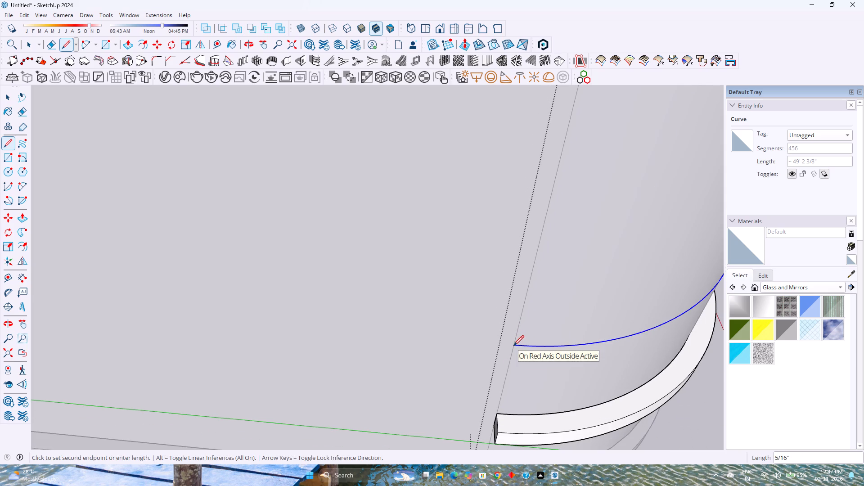
pyautogui.scroll(9, 513, 346)
pyautogui.click(520, 339)
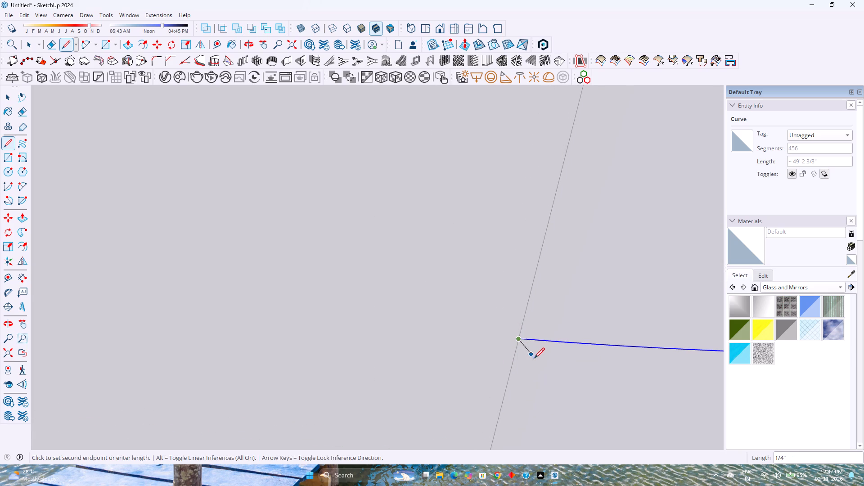
pyautogui.scroll(-7, 534, 362)
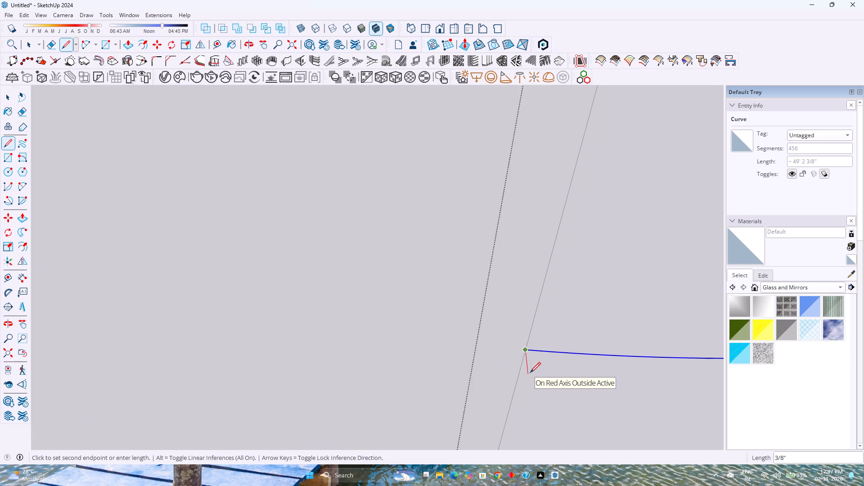
pyautogui.press('Right')
pyautogui.press('2')
pyautogui.press('Return')
# Continue the profile outline 2" down, 1" back toward the wall, and straight down to the top edge of the band's end.
pyautogui.moveTo(532, 379); pyautogui.dragTo(608, 318, button='middle')
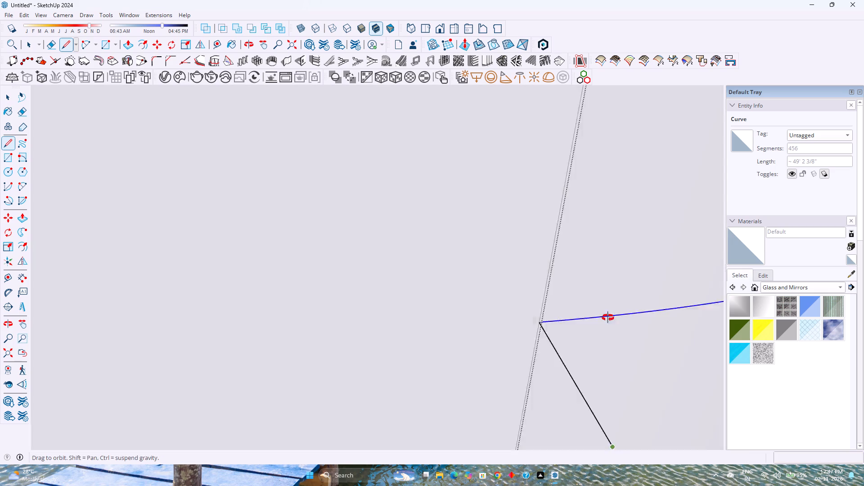
pyautogui.moveTo(608, 318); pyautogui.dragTo(649, 290, button='middle')
pyautogui.scroll(-3, 649, 288)
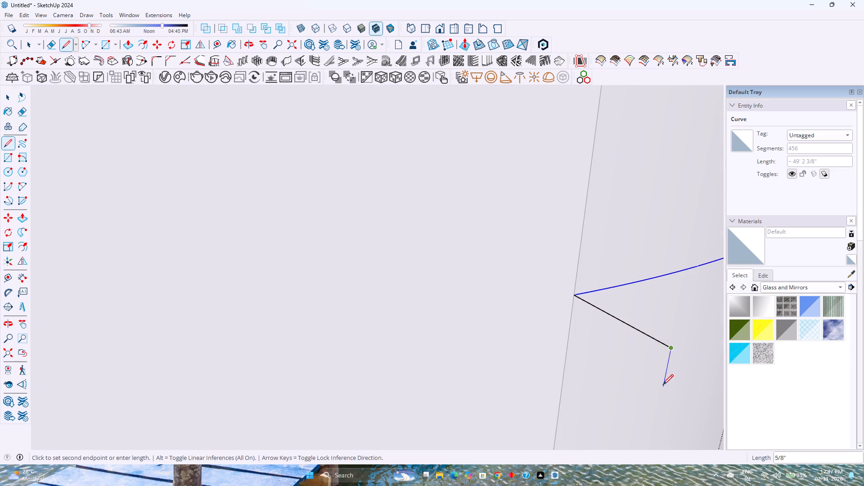
pyautogui.press('Up')
pyautogui.press('2')
pyautogui.press('Return')
pyautogui.scroll(-6, 631, 373)
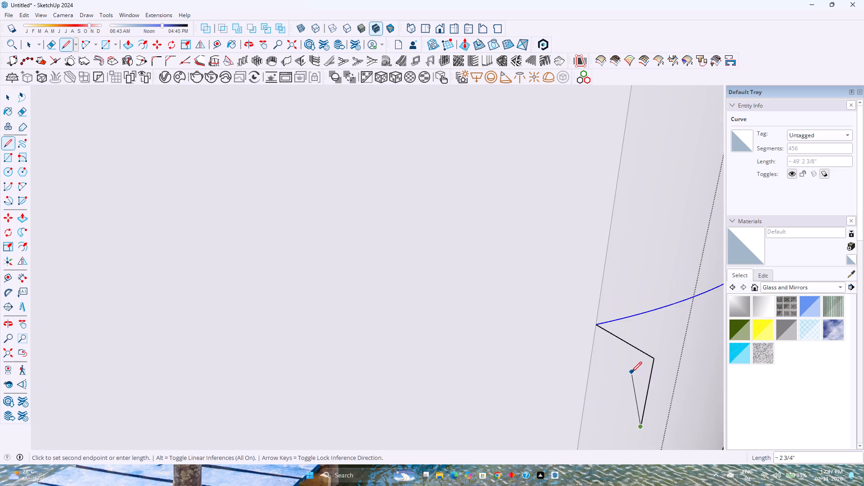
pyautogui.scroll(-3, 631, 372)
pyautogui.press('1')
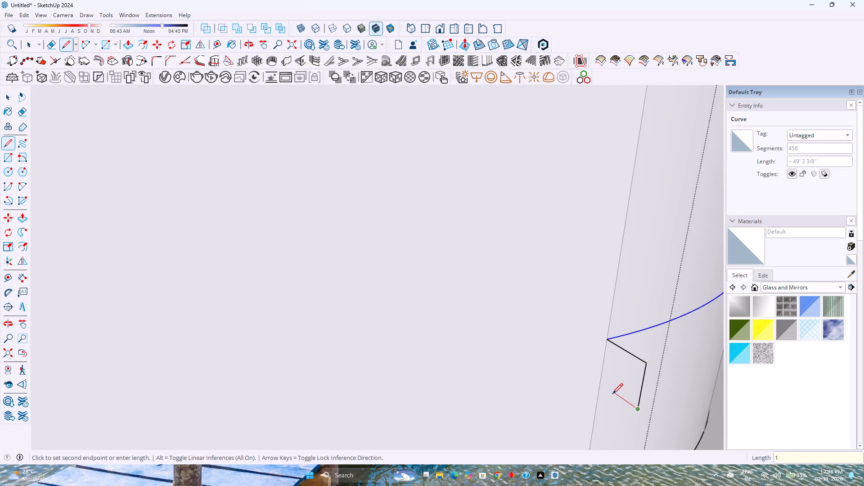
pyautogui.press('Return')
pyautogui.scroll(-14, 613, 391)
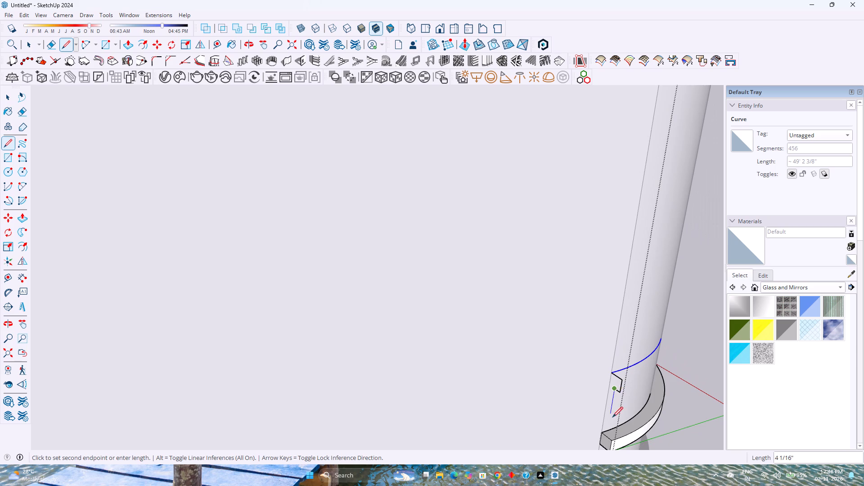
pyautogui.click(608, 435)
# Close the profile with a 10" vertical line from the curve's end to the band's inner top corner and a 1" base line.
pyautogui.click(601, 432)
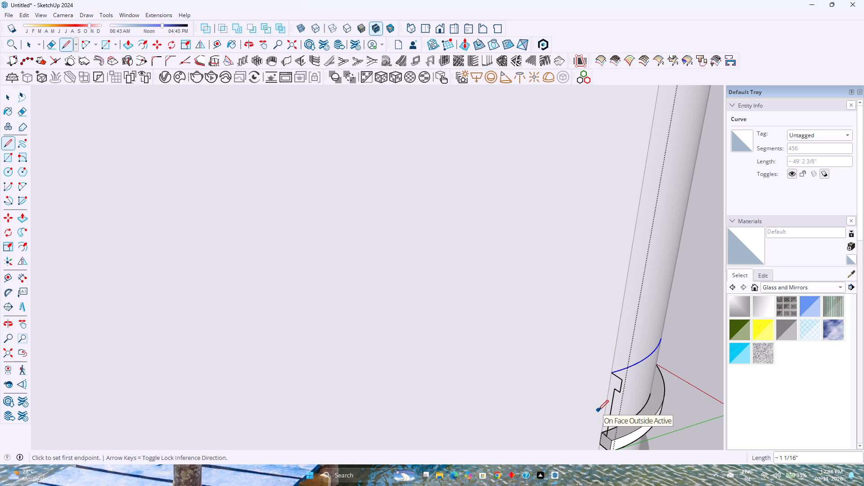
pyautogui.hotkey('ctrl', 'z')
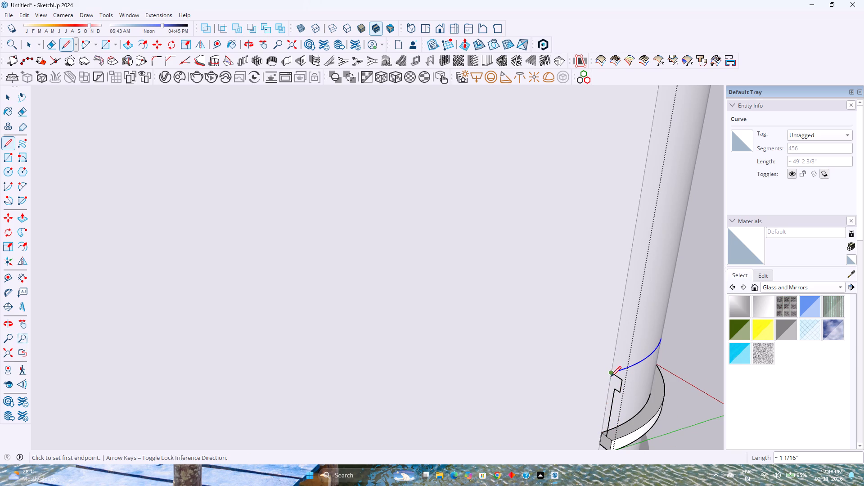
pyautogui.click(611, 375)
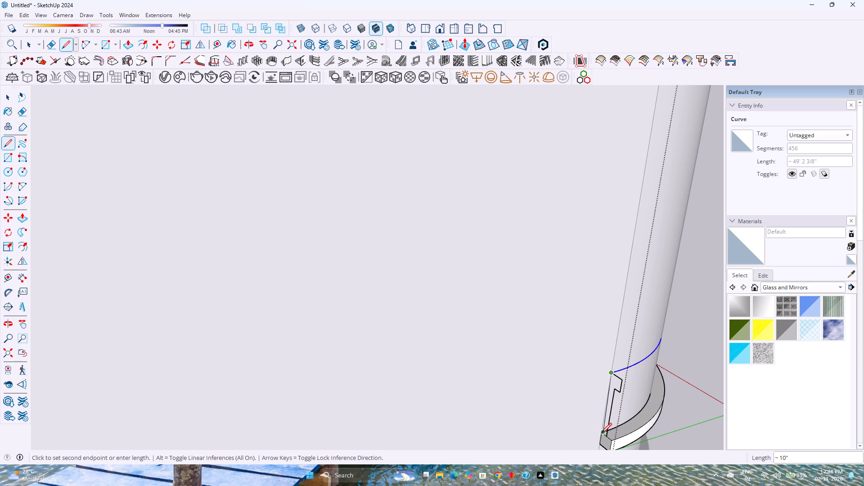
pyautogui.scroll(14, 601, 435)
pyautogui.click(603, 428)
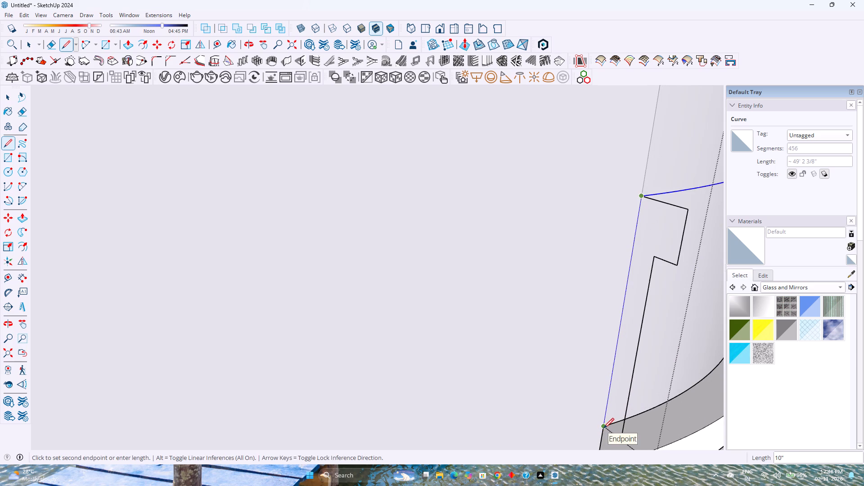
pyautogui.click(622, 441)
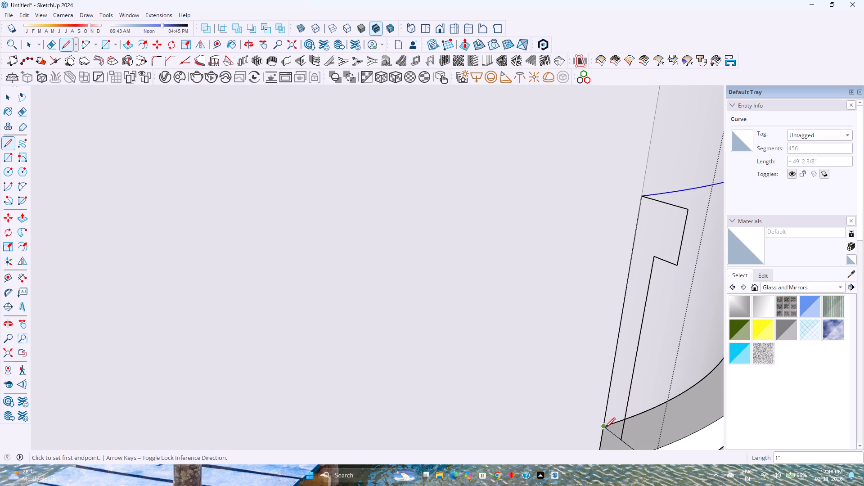
pyautogui.click(605, 427)
pyautogui.click(620, 438)
pyautogui.scroll(-2, 604, 421)
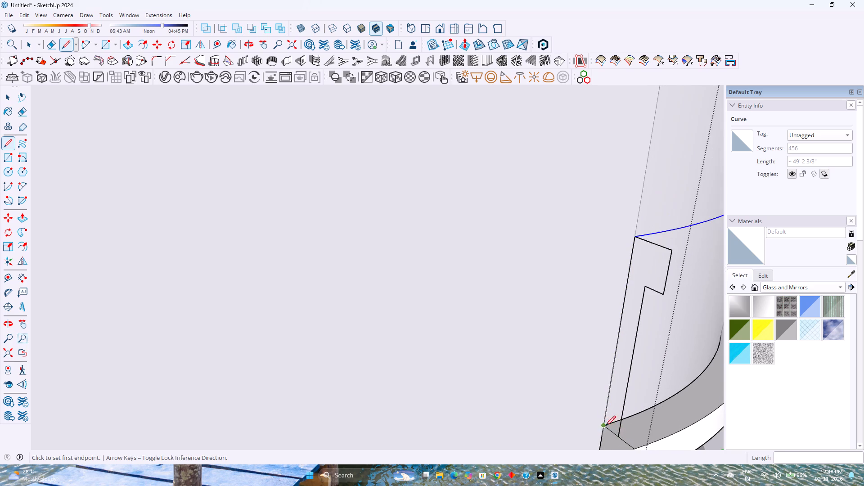
pyautogui.keyDown('shift'); pyautogui.moveTo(607, 431); pyautogui.dragTo(555, 367, button='middle'); pyautogui.keyUp('shift')
pyautogui.moveTo(556, 232); pyautogui.dragTo(389, 324, button='middle')
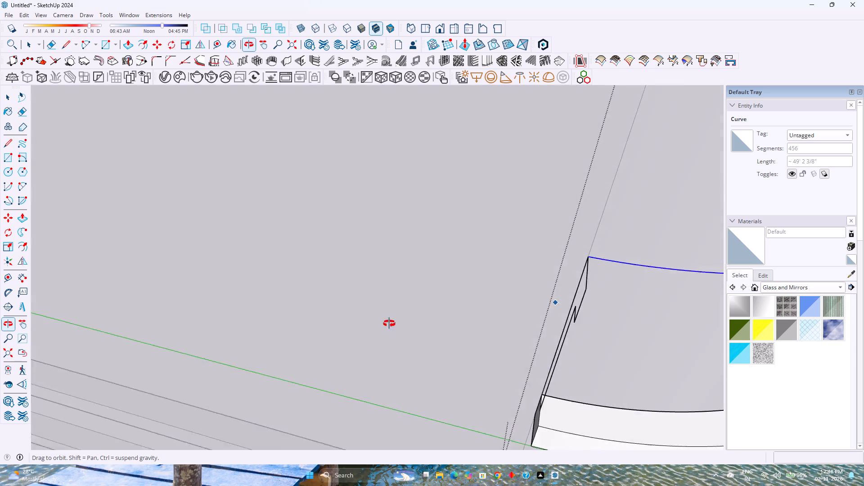
pyautogui.moveTo(389, 324); pyautogui.dragTo(310, 304, button='middle')
pyautogui.moveTo(310, 304); pyautogui.dragTo(590, 284, button='middle')
pyautogui.keyDown('shift'); pyautogui.moveTo(535, 290); pyautogui.dragTo(529, 322, button='middle'); pyautogui.keyUp('shift')
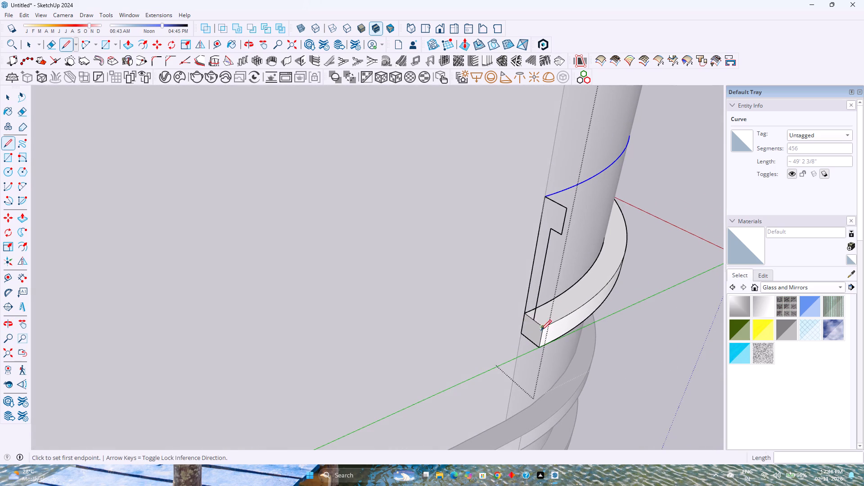
pyautogui.click(533, 322)
pyautogui.press('space')
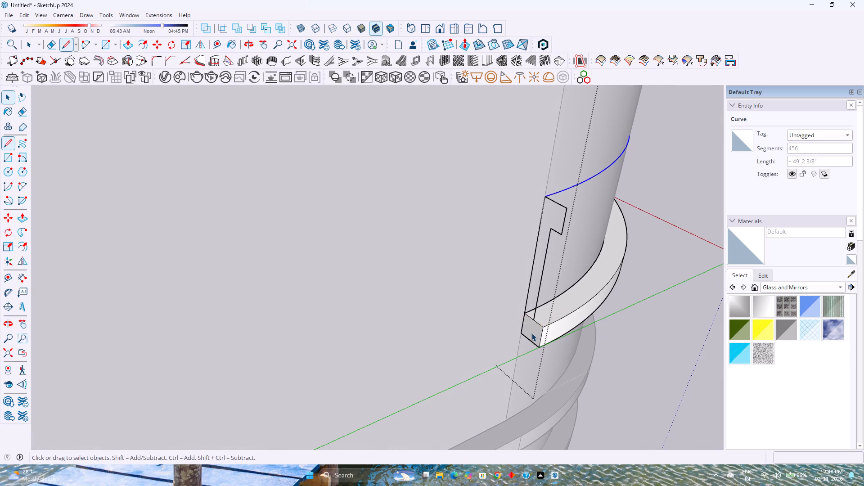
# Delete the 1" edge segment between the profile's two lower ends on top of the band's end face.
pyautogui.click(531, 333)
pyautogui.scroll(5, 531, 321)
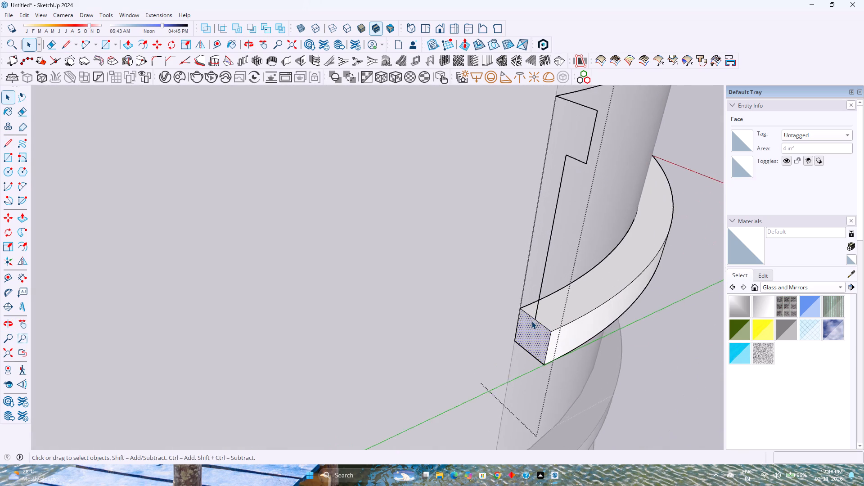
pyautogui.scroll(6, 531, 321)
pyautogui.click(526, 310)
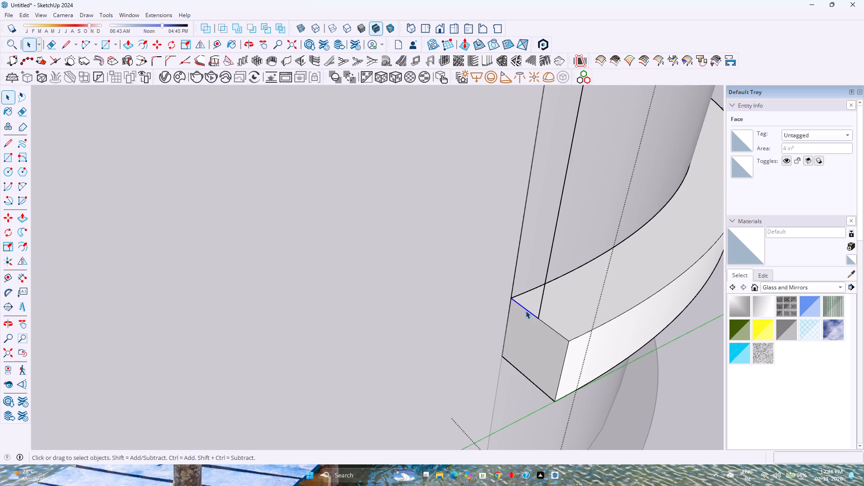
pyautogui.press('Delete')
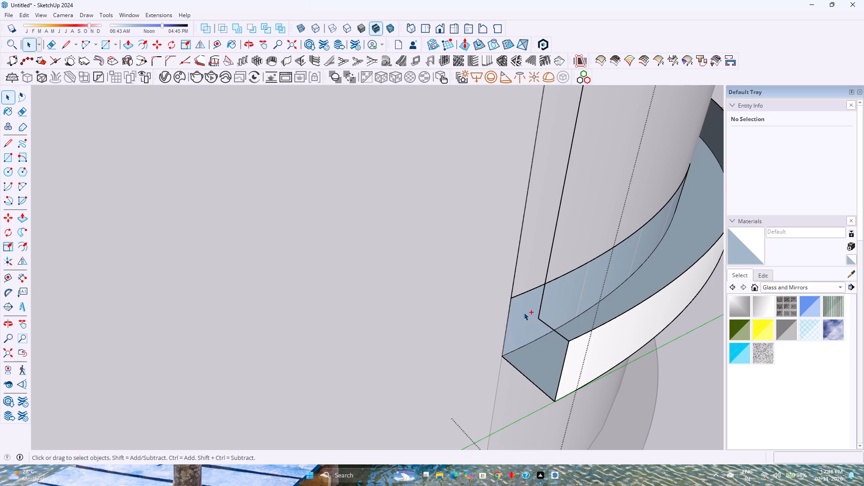
# Redraw the 1" edge along the red axis from the profile's lower end to the band's inner top corner.
pyautogui.press('l')
pyautogui.click(540, 319)
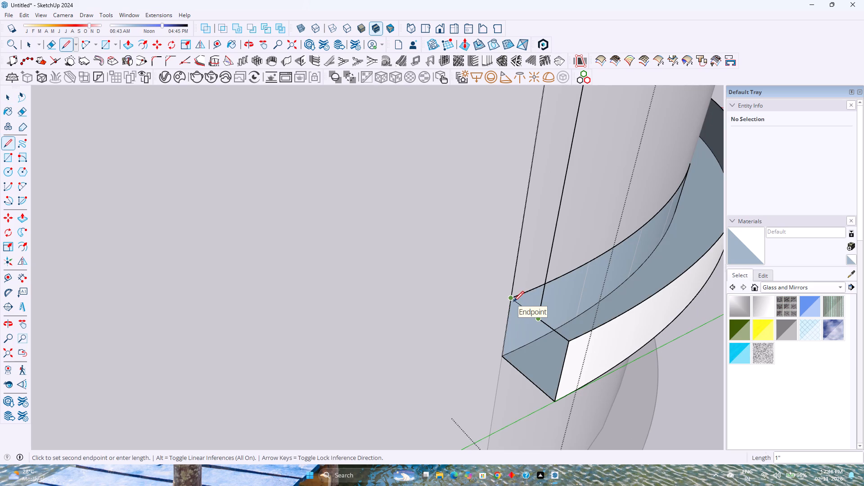
pyautogui.press('Right')
pyautogui.click(511, 301)
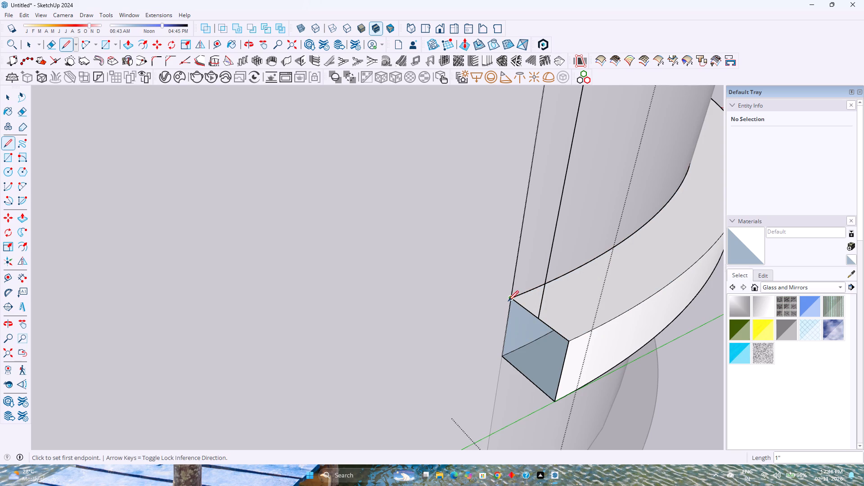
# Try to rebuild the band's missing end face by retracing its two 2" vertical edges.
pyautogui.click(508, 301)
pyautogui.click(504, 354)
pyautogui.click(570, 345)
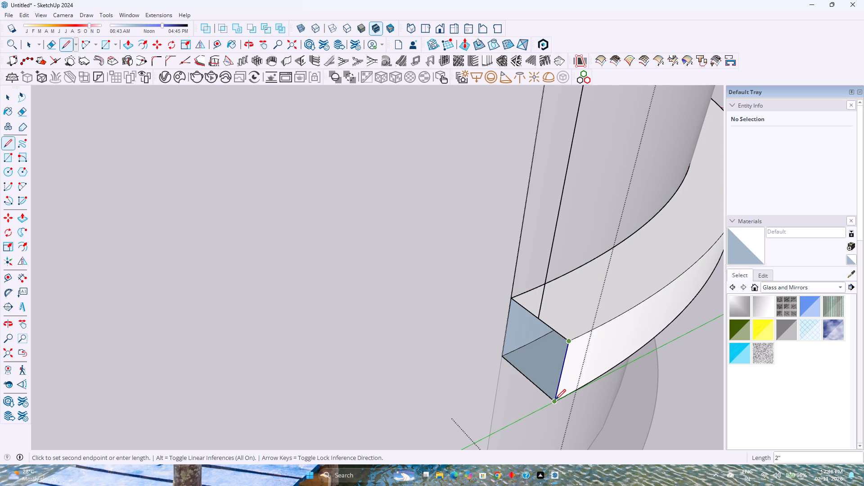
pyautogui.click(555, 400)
# Draw a 2" by 2" rectangle corner to corner over the band's open end.
pyautogui.press('l')
pyautogui.moveTo(549, 387); pyautogui.dragTo(449, 389, button='middle')
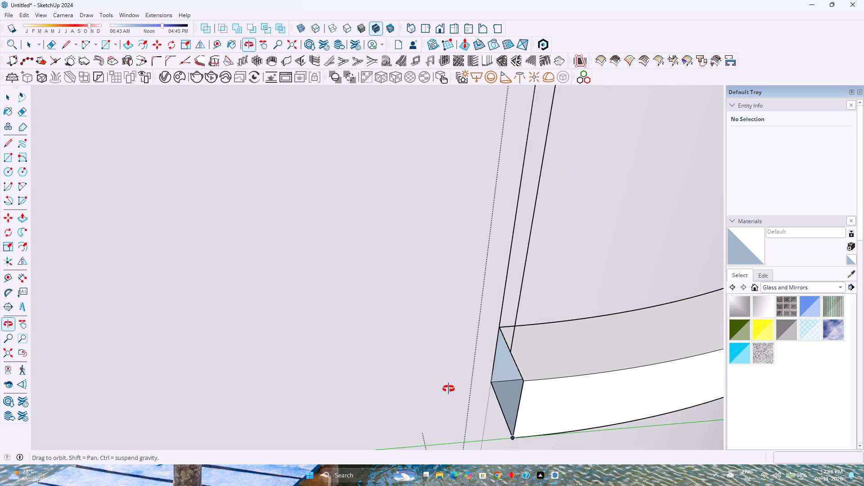
pyautogui.moveTo(449, 389); pyautogui.dragTo(572, 339, button='middle')
pyautogui.moveTo(576, 340); pyautogui.dragTo(582, 343, button='middle')
pyautogui.press('r')
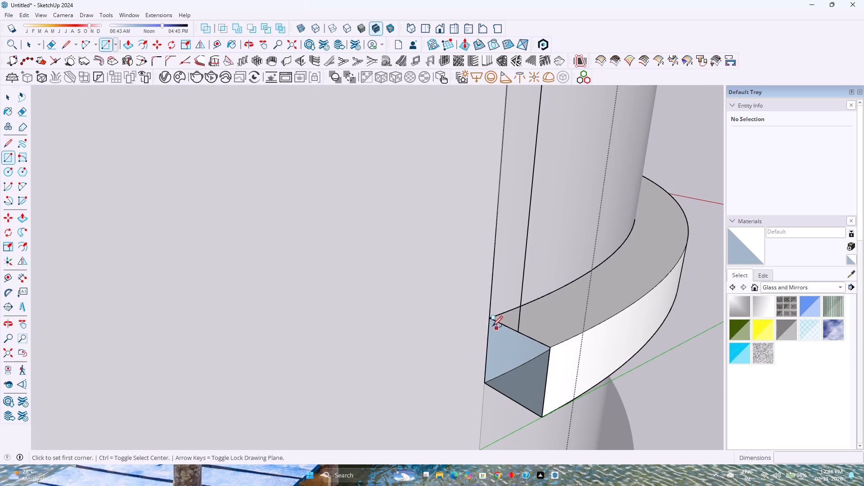
pyautogui.click(490, 321)
pyautogui.click(545, 416)
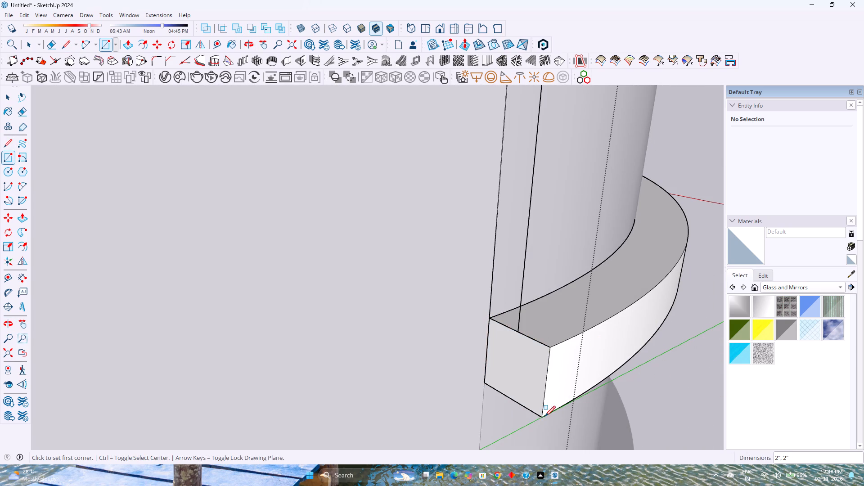
pyautogui.keyDown('shift'); pyautogui.moveTo(496, 334); pyautogui.dragTo(490, 455, button='middle'); pyautogui.keyUp('shift')
pyautogui.scroll(-3, 491, 413)
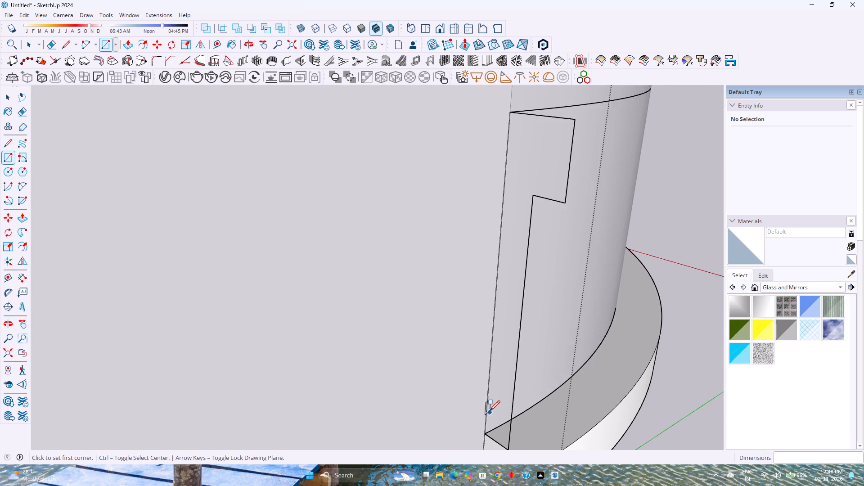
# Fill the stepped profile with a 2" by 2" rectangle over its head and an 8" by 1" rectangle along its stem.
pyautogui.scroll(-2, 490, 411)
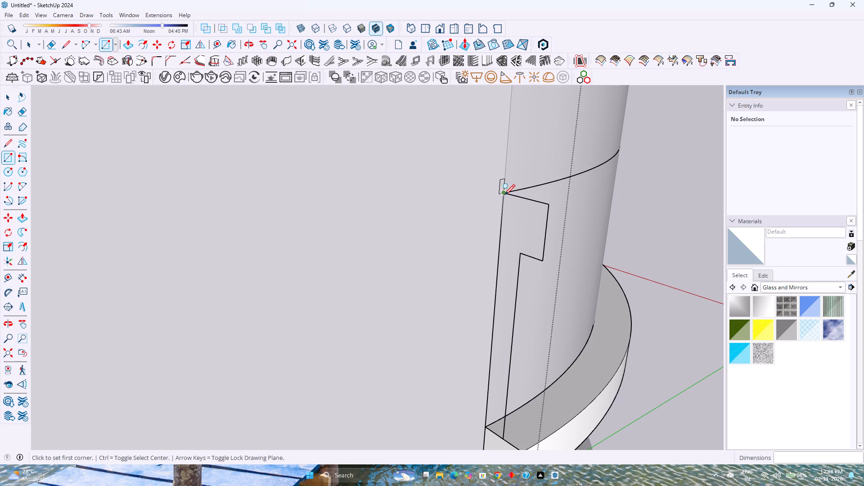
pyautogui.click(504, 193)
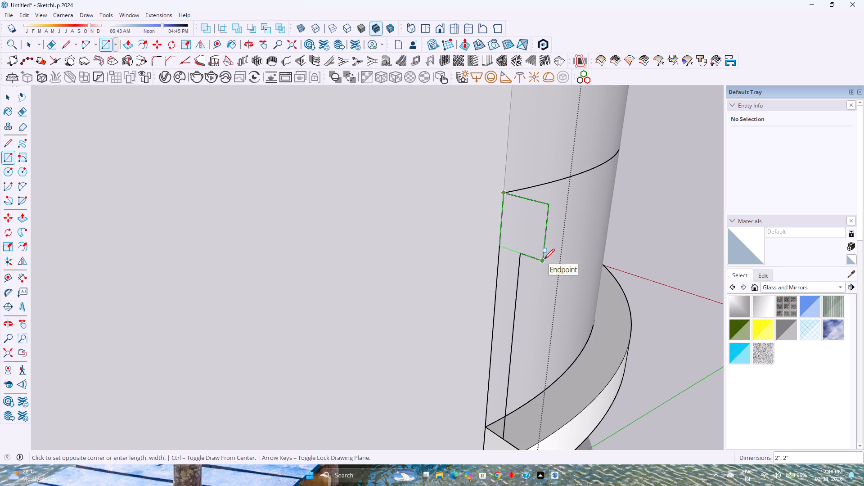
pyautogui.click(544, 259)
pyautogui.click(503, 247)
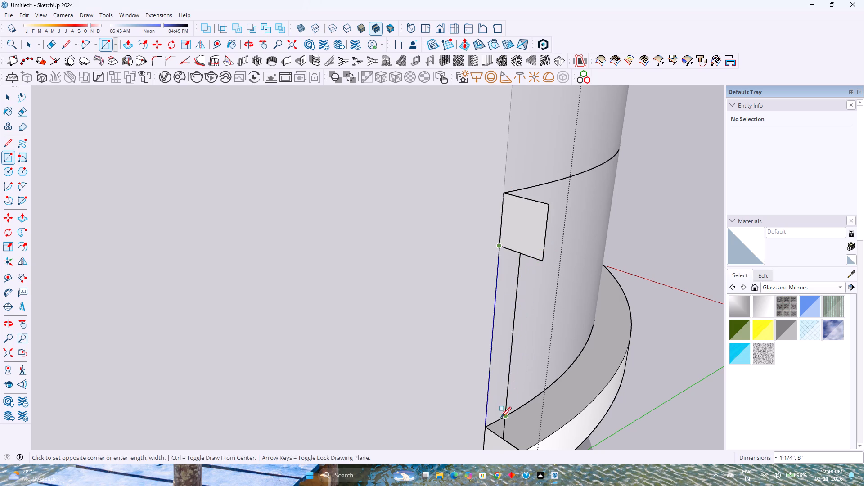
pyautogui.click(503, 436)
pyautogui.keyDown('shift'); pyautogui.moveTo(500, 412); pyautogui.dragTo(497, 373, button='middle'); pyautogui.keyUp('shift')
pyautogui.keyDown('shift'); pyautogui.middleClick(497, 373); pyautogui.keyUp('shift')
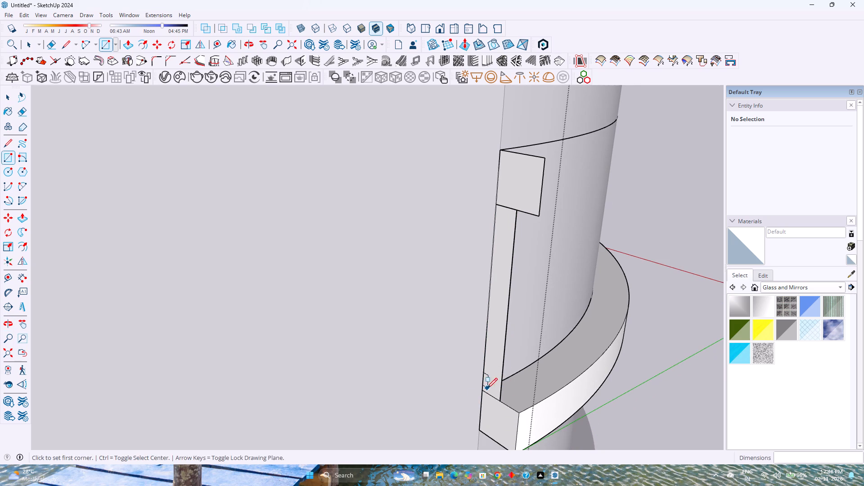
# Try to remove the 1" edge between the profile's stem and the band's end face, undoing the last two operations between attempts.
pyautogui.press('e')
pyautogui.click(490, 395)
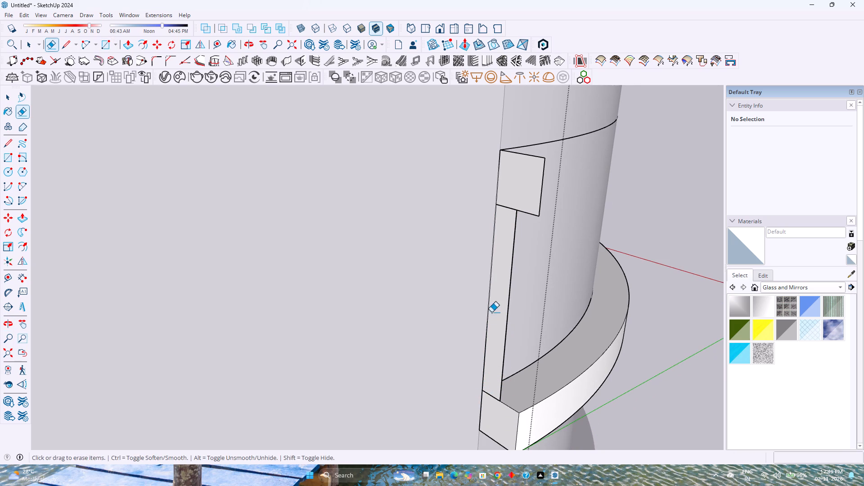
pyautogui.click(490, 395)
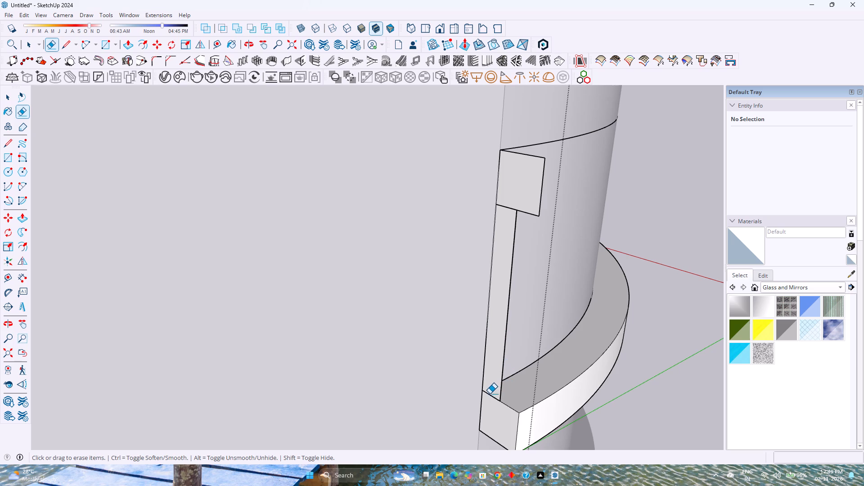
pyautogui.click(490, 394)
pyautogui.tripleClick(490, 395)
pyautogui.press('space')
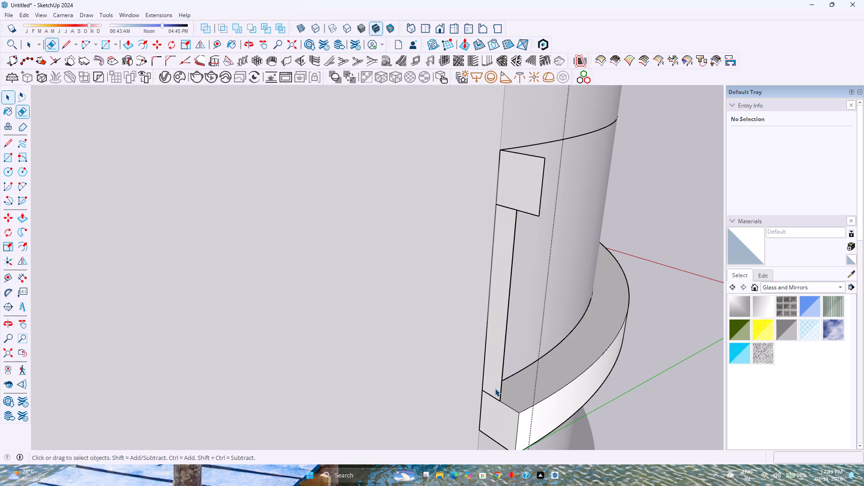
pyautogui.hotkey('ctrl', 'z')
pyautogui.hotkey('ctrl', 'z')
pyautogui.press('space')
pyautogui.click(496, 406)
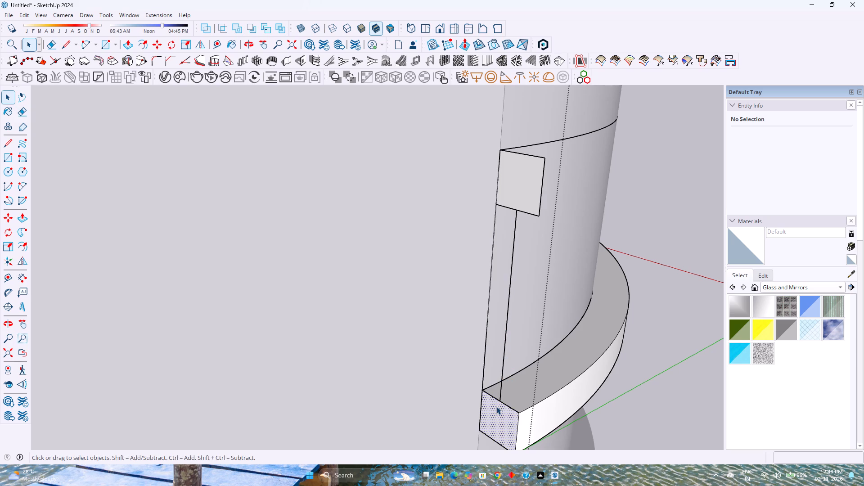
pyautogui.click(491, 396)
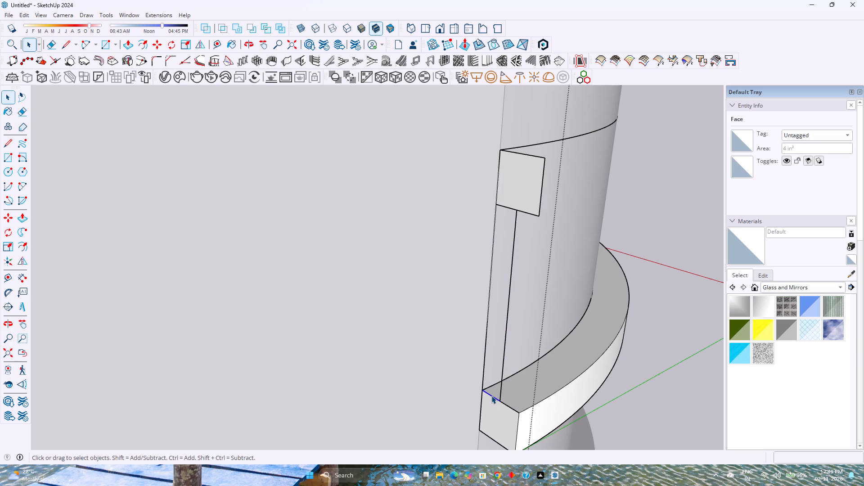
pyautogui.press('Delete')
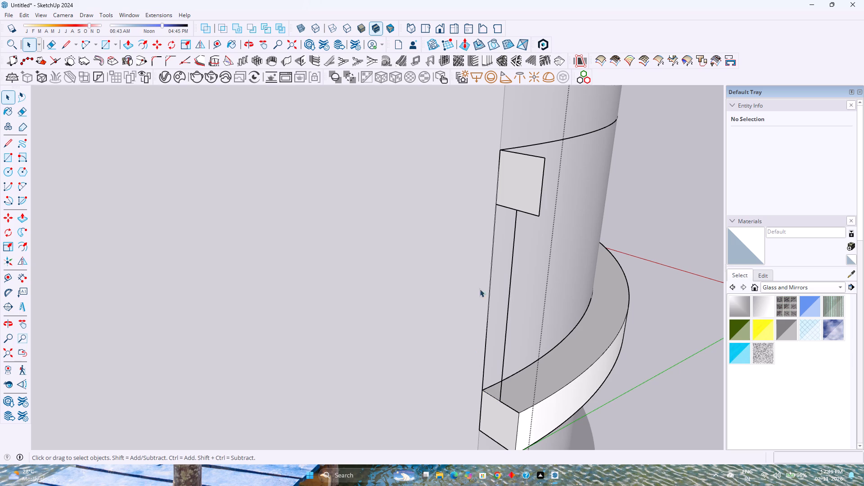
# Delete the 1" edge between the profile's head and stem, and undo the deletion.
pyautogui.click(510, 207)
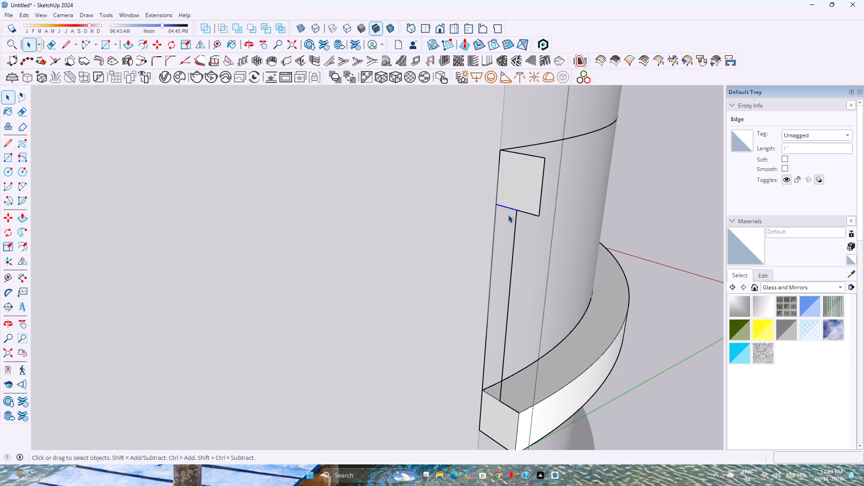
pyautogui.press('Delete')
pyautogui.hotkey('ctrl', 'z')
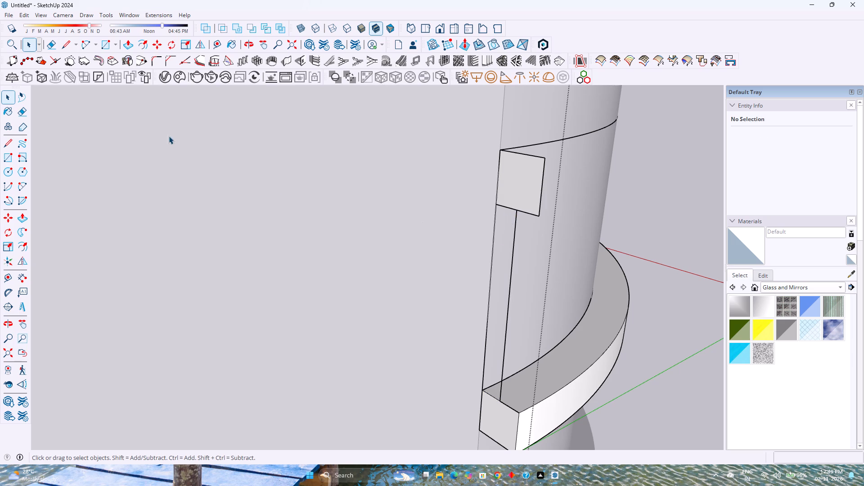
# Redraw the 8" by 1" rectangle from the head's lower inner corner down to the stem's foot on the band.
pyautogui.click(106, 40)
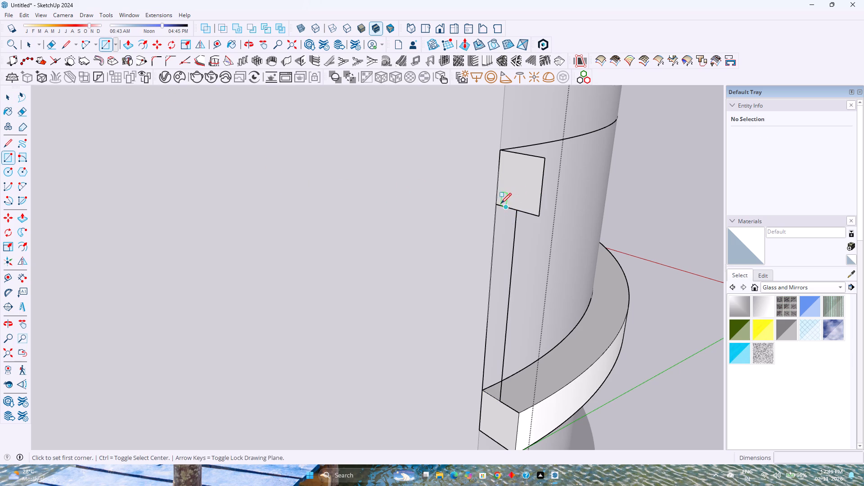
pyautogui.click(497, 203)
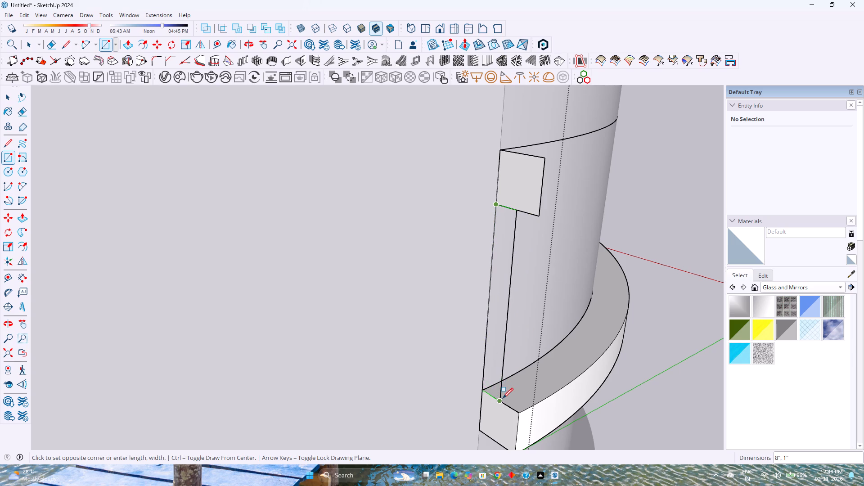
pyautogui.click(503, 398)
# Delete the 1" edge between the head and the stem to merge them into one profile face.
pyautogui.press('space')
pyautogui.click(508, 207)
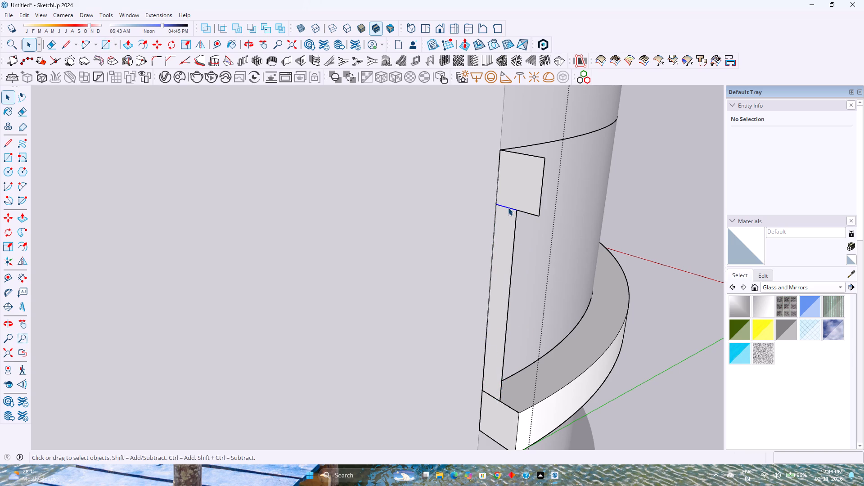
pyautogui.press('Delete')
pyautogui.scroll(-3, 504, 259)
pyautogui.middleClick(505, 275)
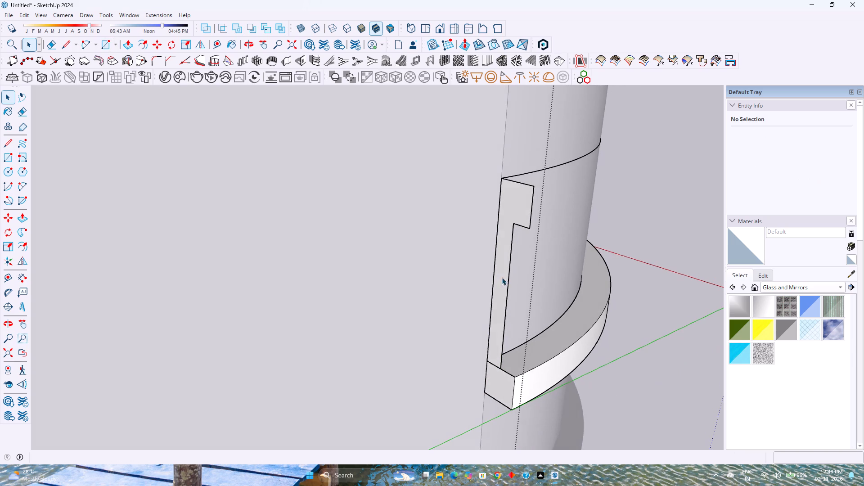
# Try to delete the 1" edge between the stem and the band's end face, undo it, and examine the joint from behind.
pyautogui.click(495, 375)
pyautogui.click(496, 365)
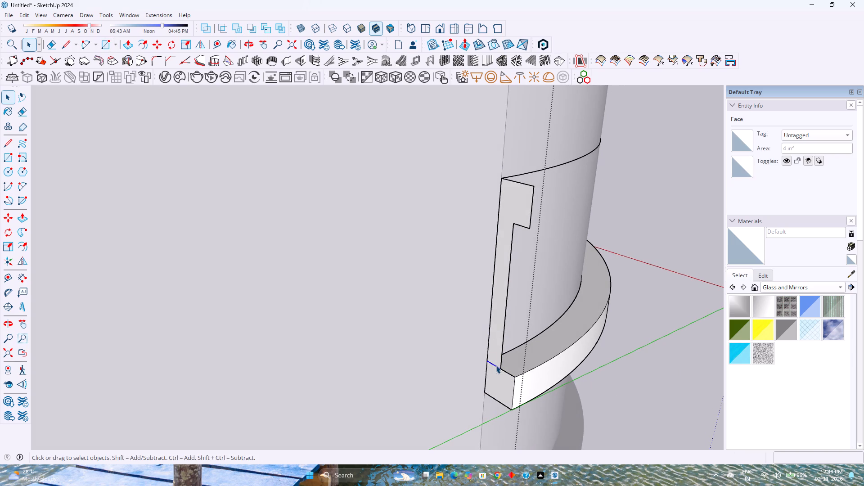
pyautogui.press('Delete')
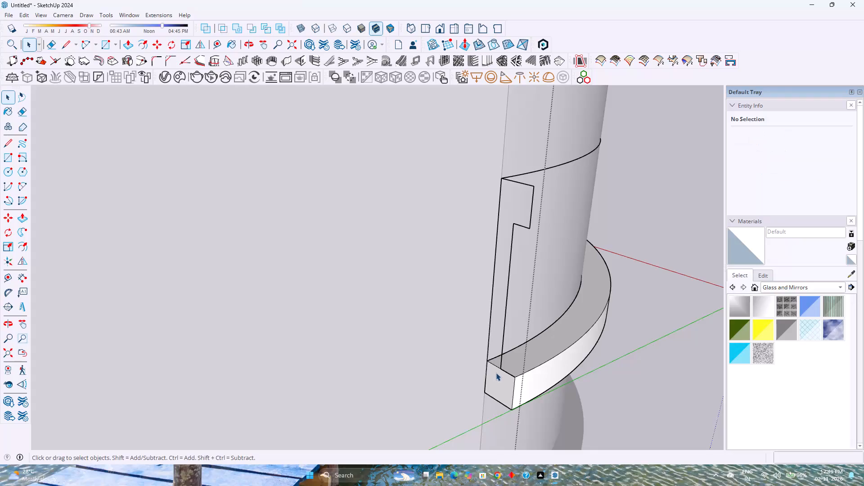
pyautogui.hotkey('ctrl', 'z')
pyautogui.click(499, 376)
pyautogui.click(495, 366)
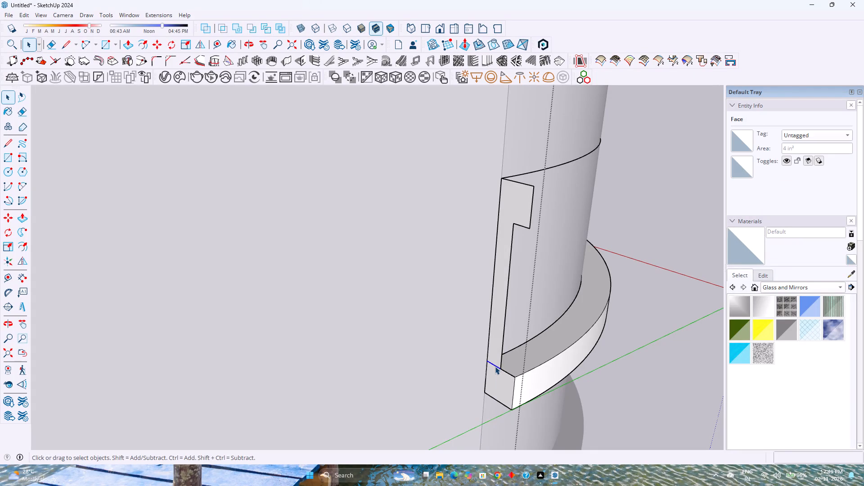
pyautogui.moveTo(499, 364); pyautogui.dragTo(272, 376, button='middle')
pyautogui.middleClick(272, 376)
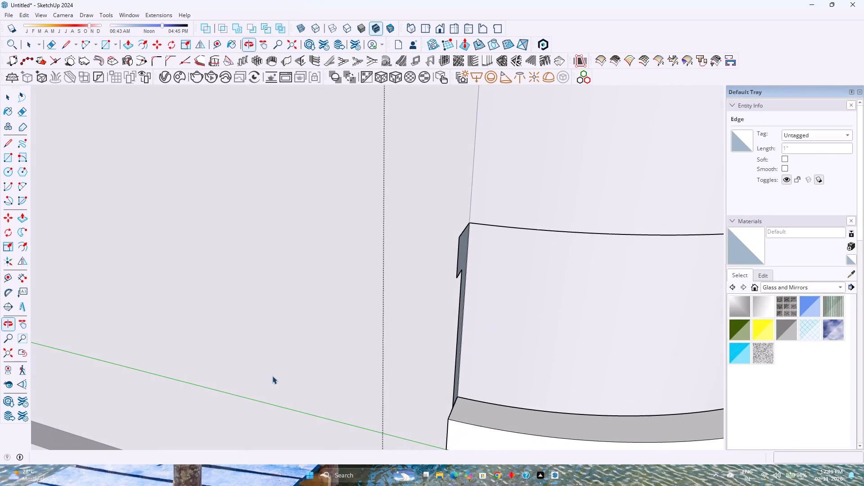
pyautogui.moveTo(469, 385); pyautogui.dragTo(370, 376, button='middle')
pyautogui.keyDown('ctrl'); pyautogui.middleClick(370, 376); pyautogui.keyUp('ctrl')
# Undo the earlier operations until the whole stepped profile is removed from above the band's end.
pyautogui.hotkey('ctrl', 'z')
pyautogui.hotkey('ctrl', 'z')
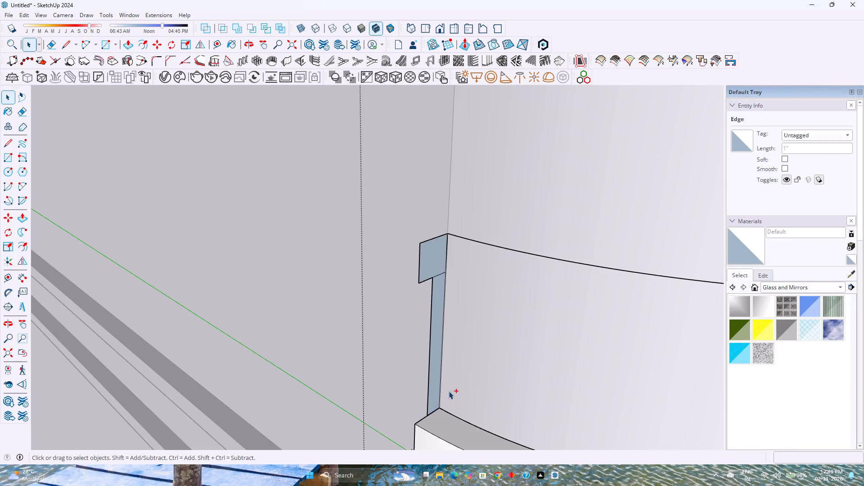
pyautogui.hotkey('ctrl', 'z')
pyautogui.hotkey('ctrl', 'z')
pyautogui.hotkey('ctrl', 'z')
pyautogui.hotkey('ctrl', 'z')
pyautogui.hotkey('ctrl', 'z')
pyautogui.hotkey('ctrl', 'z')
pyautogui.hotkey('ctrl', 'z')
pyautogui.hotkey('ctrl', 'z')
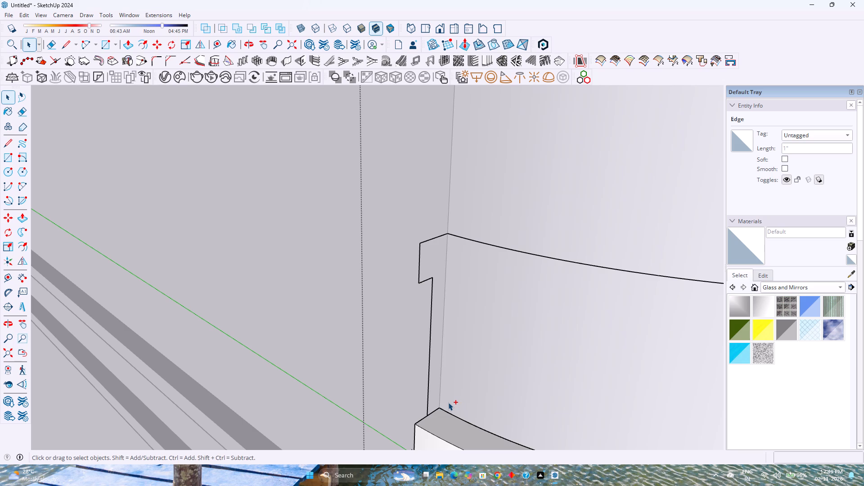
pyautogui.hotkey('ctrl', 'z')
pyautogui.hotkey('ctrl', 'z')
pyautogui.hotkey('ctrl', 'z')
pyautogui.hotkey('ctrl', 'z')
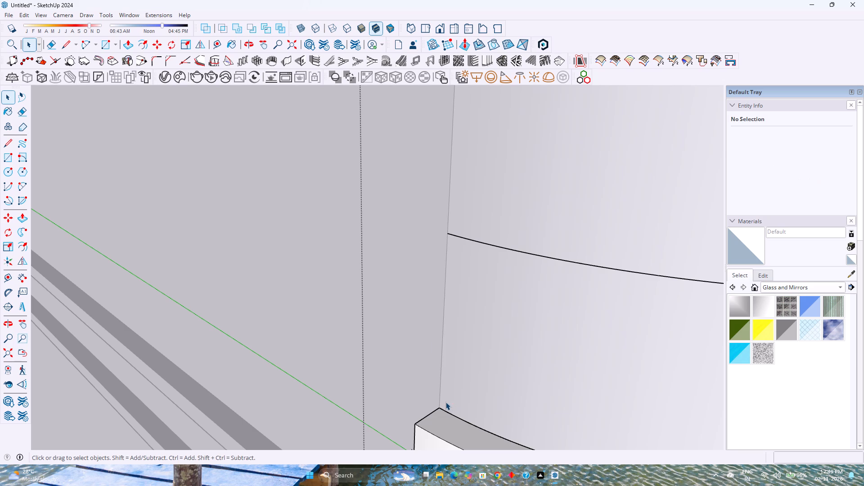
# Draw a vertical edge along the blue axis from the band's inner top corner up to the end of the curved line on the wall.
pyautogui.press('l')
pyautogui.click(439, 408)
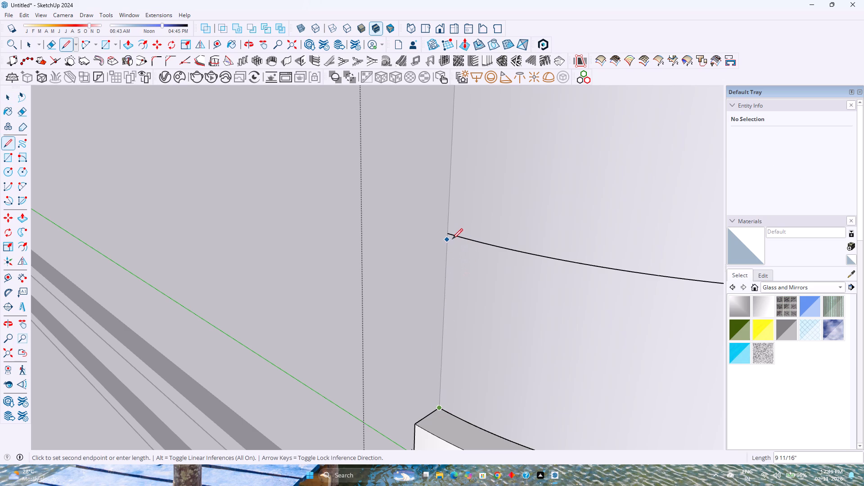
pyautogui.press('Up')
pyautogui.click(450, 237)
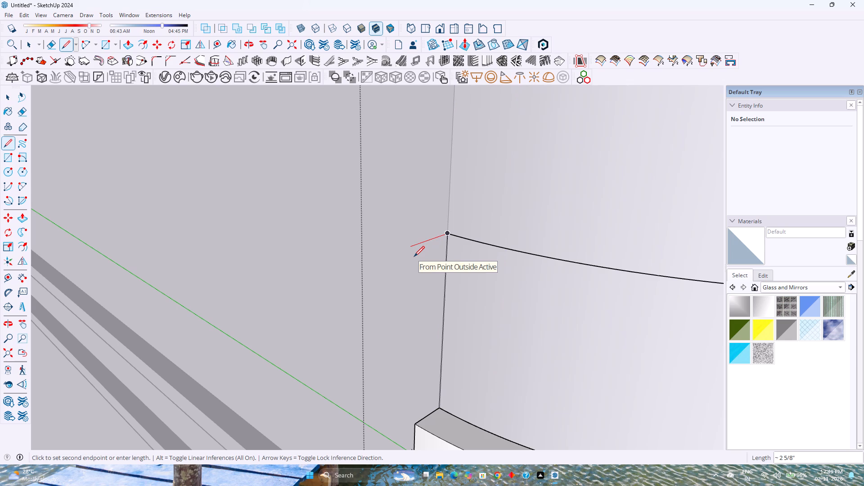
# Draw the stepped profile from the vertical edge's top: 2" outward, 2" down, 1" inward, straight down to the band, closing at its inner corner.
pyautogui.press('2')
pyautogui.press('Return')
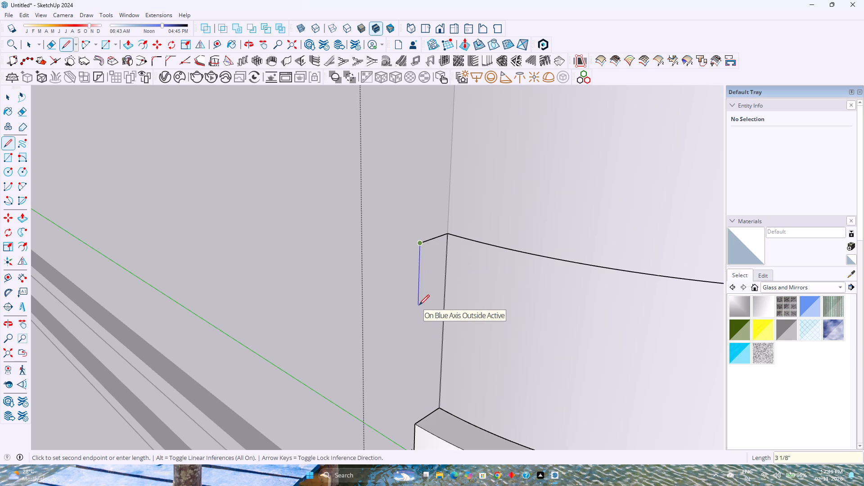
pyautogui.press('2')
pyautogui.press('Return')
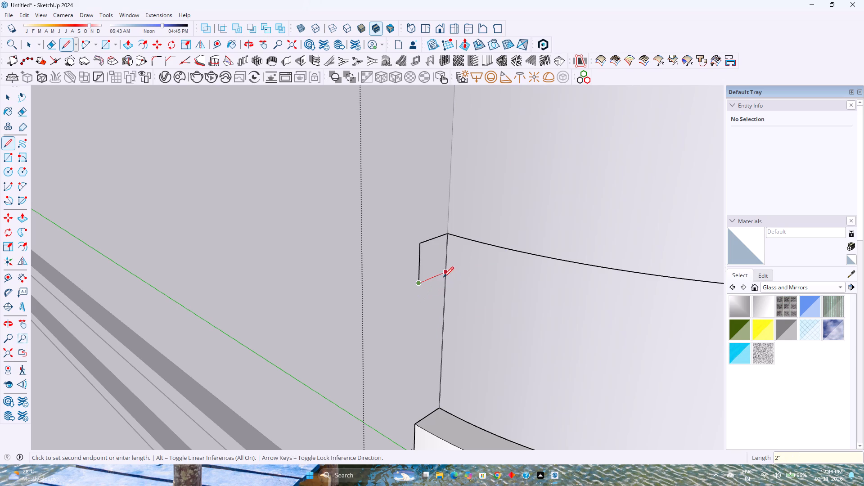
pyautogui.press('1')
pyautogui.press('Return')
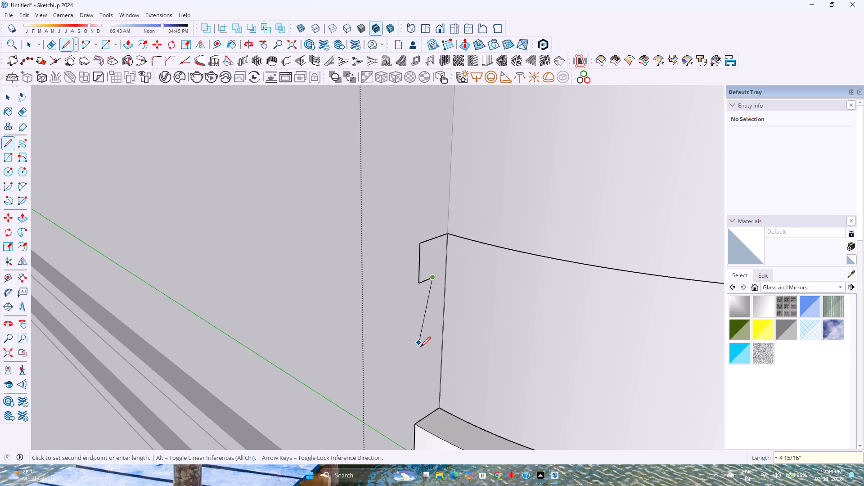
pyautogui.click(431, 412)
pyautogui.moveTo(389, 409); pyautogui.dragTo(410, 406, button='middle')
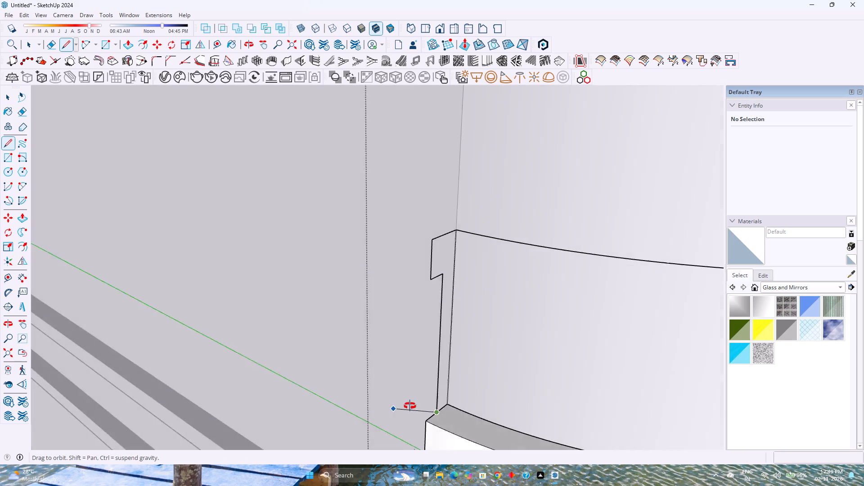
pyautogui.moveTo(410, 406); pyautogui.dragTo(652, 401, button='middle')
pyautogui.scroll(5, 498, 362)
pyautogui.moveTo(495, 359); pyautogui.dragTo(579, 371, button='middle')
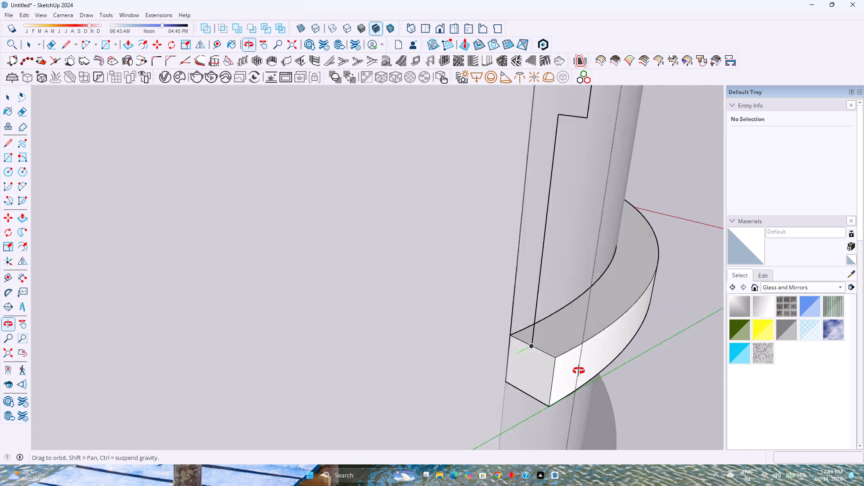
pyautogui.moveTo(579, 371); pyautogui.dragTo(597, 373, button='middle')
pyautogui.click(513, 331)
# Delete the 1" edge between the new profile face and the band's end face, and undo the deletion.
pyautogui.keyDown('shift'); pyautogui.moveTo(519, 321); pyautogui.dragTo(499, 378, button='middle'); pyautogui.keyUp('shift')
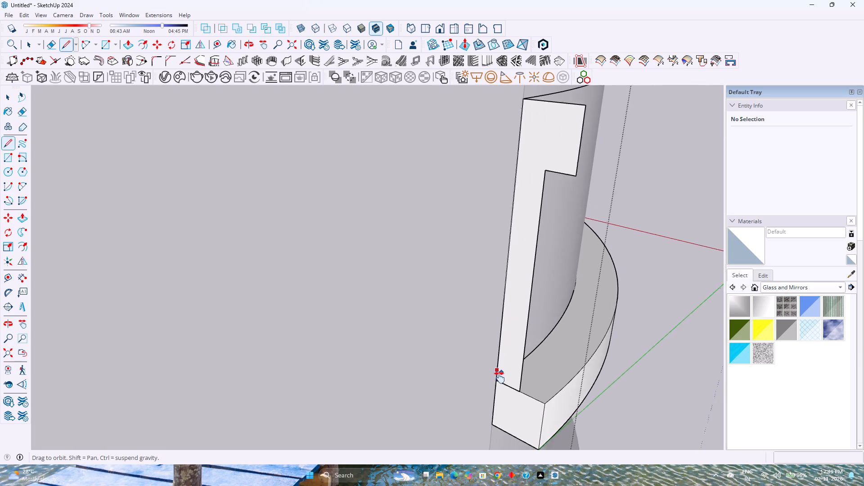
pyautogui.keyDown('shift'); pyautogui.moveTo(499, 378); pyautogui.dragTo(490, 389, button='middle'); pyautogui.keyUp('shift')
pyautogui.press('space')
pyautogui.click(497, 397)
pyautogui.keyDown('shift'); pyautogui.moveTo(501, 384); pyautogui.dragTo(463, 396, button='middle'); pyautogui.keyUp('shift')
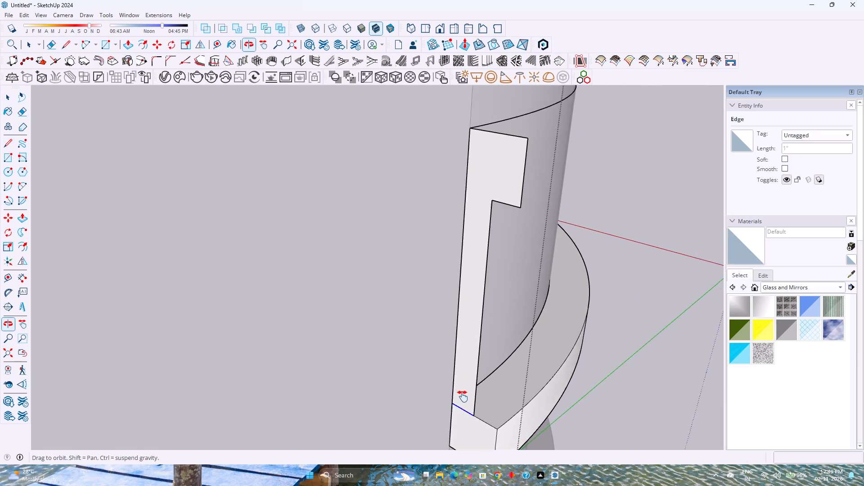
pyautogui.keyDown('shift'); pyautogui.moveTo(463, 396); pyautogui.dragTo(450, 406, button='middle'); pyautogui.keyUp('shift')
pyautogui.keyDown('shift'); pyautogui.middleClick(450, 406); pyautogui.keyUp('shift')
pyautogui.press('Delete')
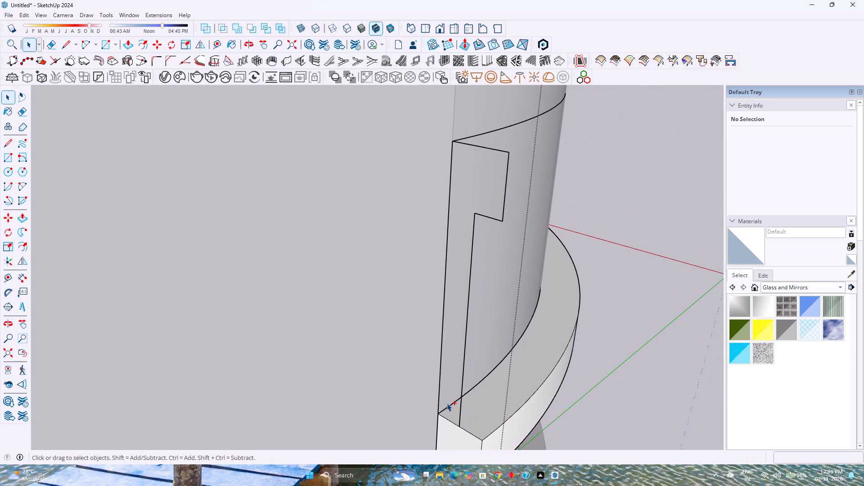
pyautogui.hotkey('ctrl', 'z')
# Check by selection whether the stepped profile face and the band's end face are separate faces.
pyautogui.click(467, 431)
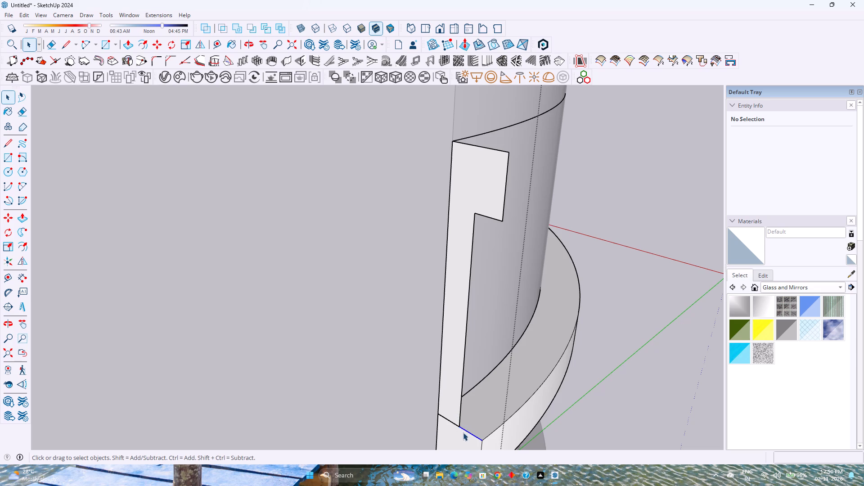
pyautogui.scroll(2, 461, 433)
pyautogui.moveTo(461, 433); pyautogui.dragTo(469, 379, button='middle')
pyautogui.middleClick(470, 378)
pyautogui.scroll(2, 445, 429)
pyautogui.click(451, 410)
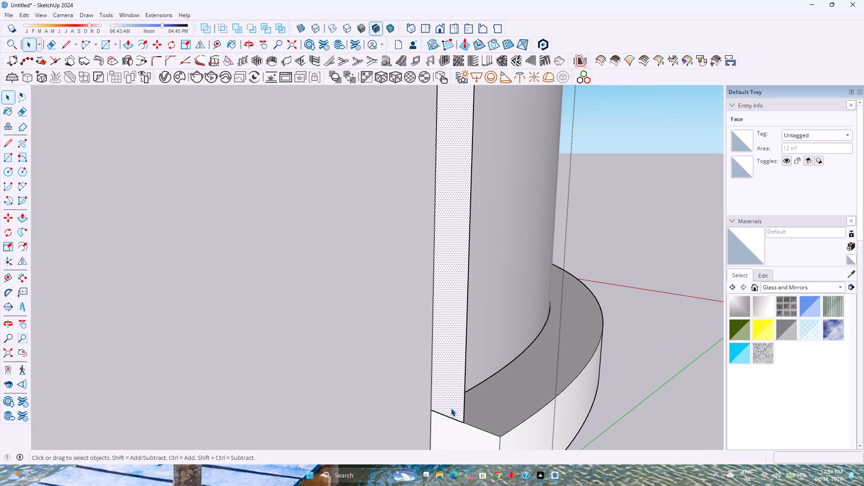
pyautogui.scroll(-6, 451, 404)
pyautogui.moveTo(451, 404); pyautogui.dragTo(450, 431, button='middle')
pyautogui.keyDown('ctrl'); pyautogui.click(451, 429); pyautogui.keyUp('ctrl')
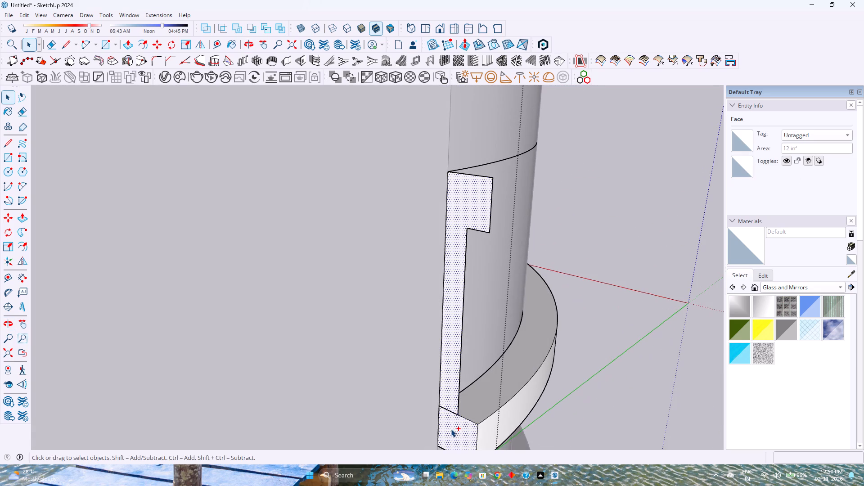
pyautogui.scroll(-4, 442, 398)
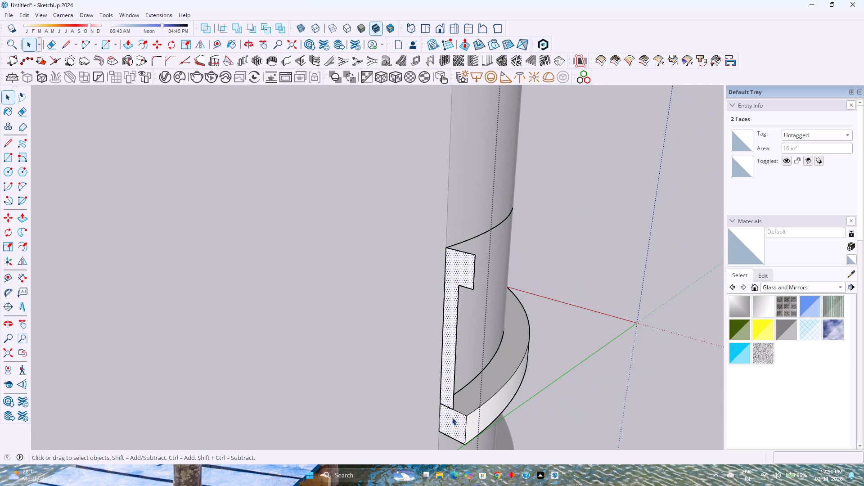
pyautogui.click(452, 417)
pyautogui.scroll(2, 445, 398)
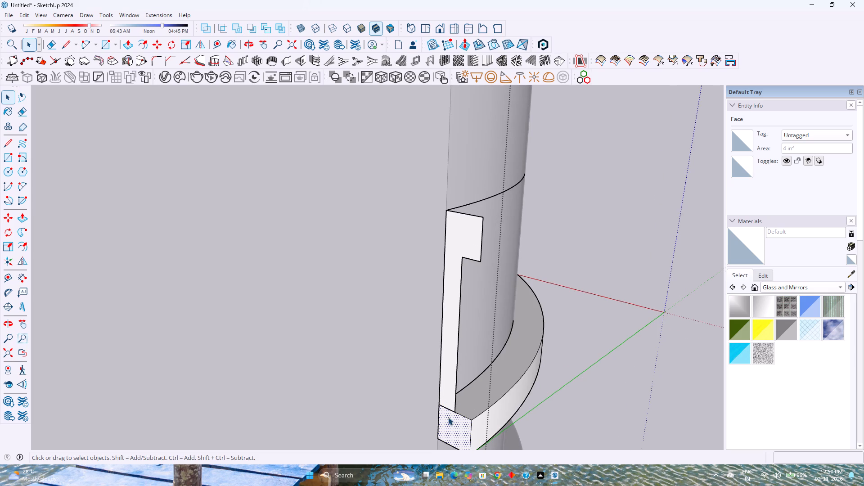
# Retrace the top, outer and bottom edges of the band's square end face with the Line tool, 2" per side.
pyautogui.press('l')
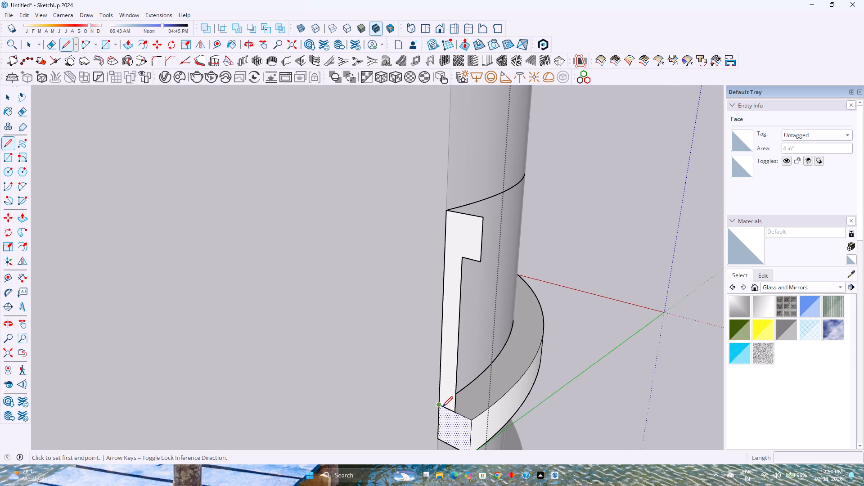
pyautogui.click(442, 407)
pyautogui.click(472, 422)
pyautogui.scroll(-4, 469, 432)
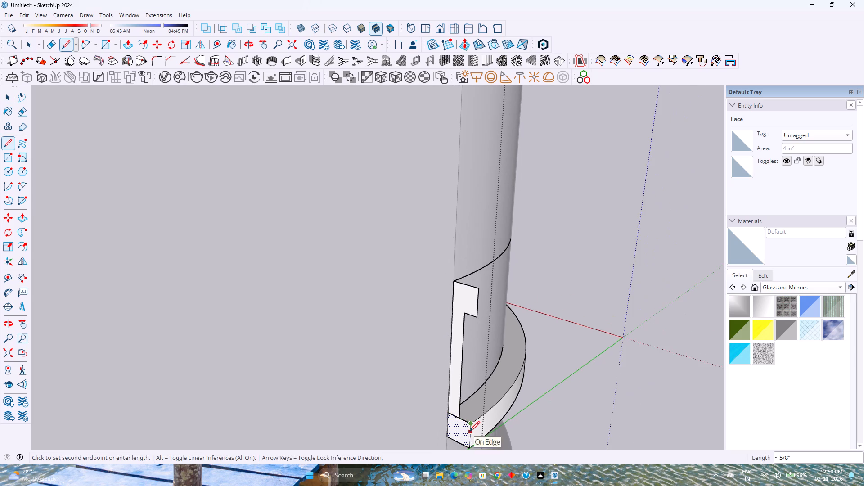
pyautogui.keyDown('shift'); pyautogui.moveTo(469, 432); pyautogui.dragTo(457, 369, button='middle'); pyautogui.keyUp('shift')
pyautogui.click(460, 382)
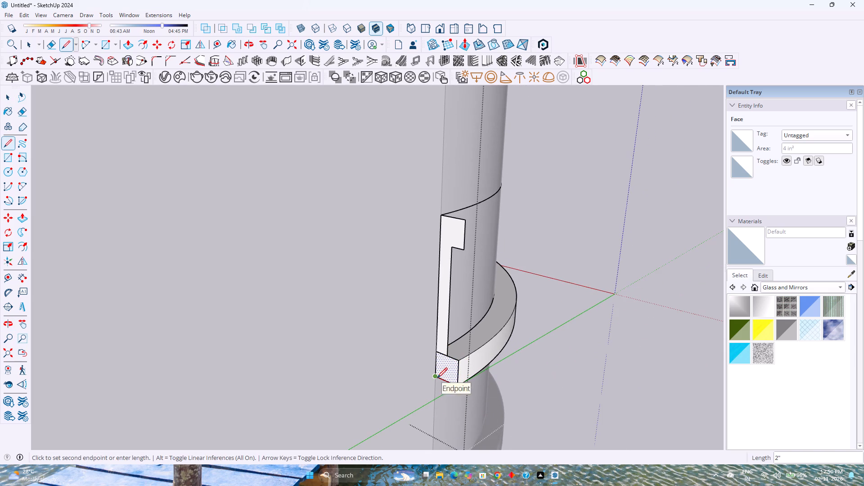
pyautogui.click(437, 378)
# Delete the edge between the stepped profile and the band's end face, and select the merged face.
pyautogui.press('space')
pyautogui.click(441, 354)
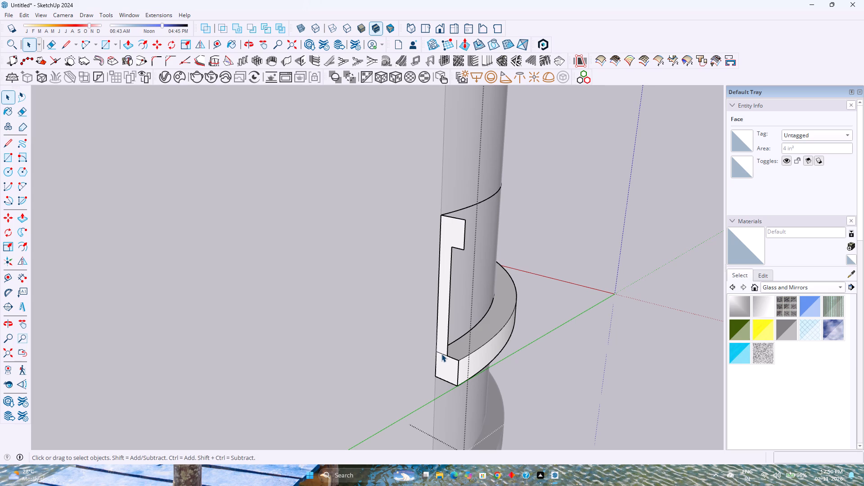
pyautogui.press('Delete')
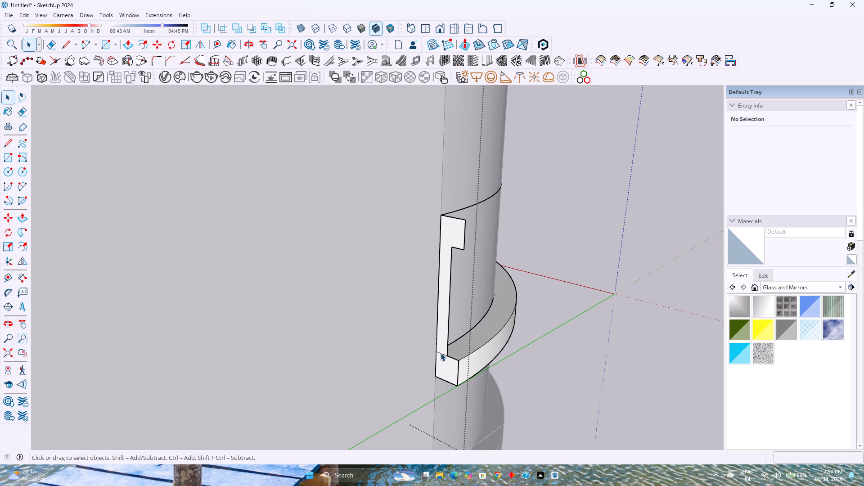
pyautogui.click(441, 353)
# Sweep the merged stepped profile face with Follow Me along the curved line on the wall above the band.
pyautogui.scroll(-2, 443, 364)
pyautogui.moveTo(445, 351); pyautogui.dragTo(373, 370, button='middle')
pyautogui.middleClick(373, 370)
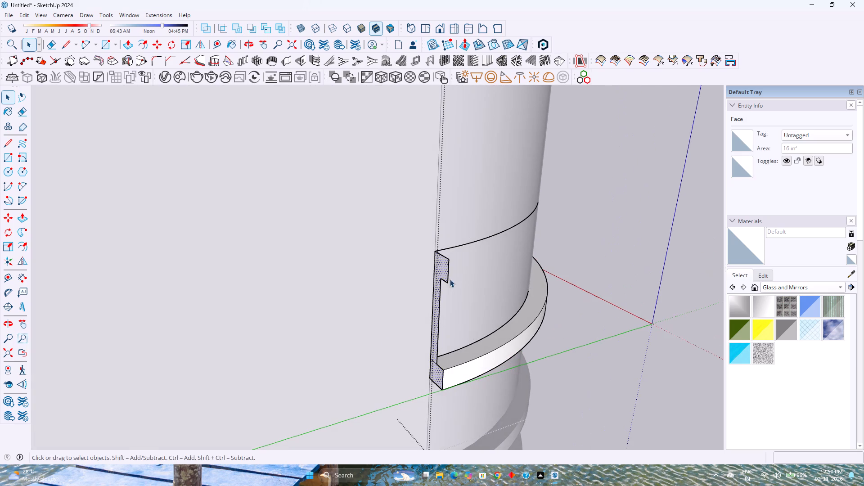
pyautogui.click(477, 240)
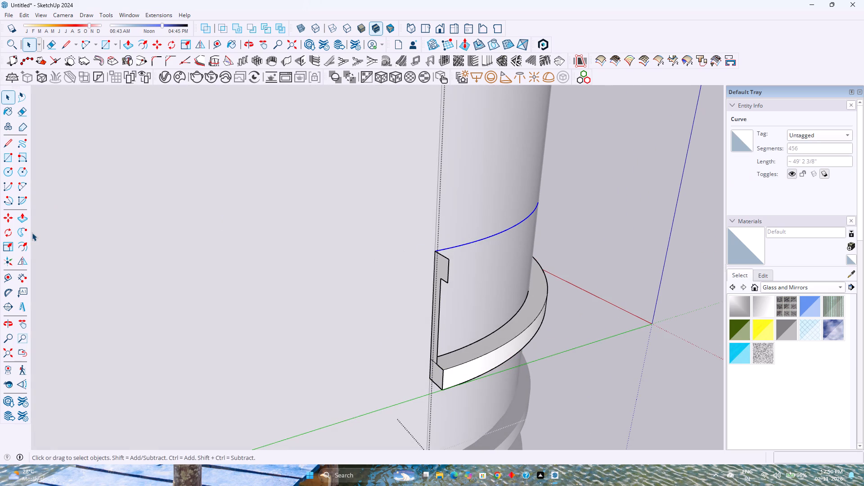
pyautogui.click(19, 231)
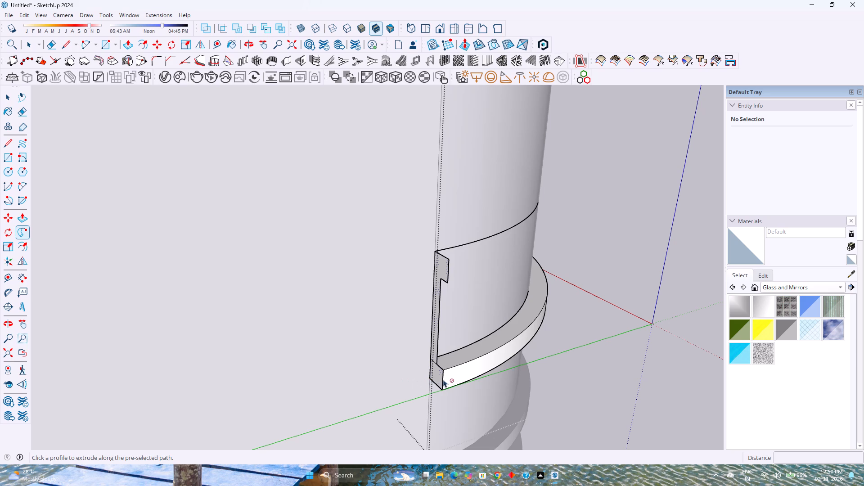
pyautogui.click(440, 379)
# Examine the swept profile around the rounded corners, along the sloping stretch and where it meets the existing band.
pyautogui.moveTo(537, 392); pyautogui.dragTo(270, 419, button='middle')
pyautogui.middleClick(270, 419)
pyautogui.scroll(-2, 285, 411)
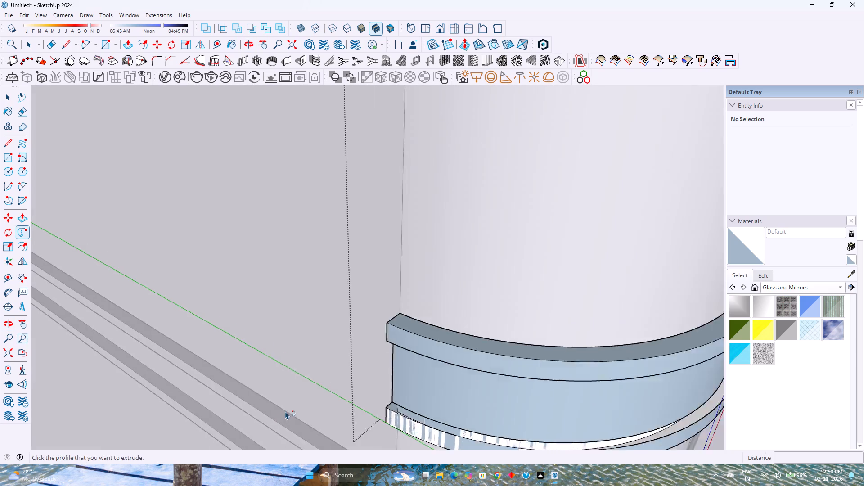
pyautogui.scroll(-12, 285, 411)
pyautogui.moveTo(441, 375); pyautogui.dragTo(319, 355, button='middle')
pyautogui.scroll(-7, 331, 352)
pyautogui.moveTo(527, 354); pyautogui.dragTo(473, 353, button='middle')
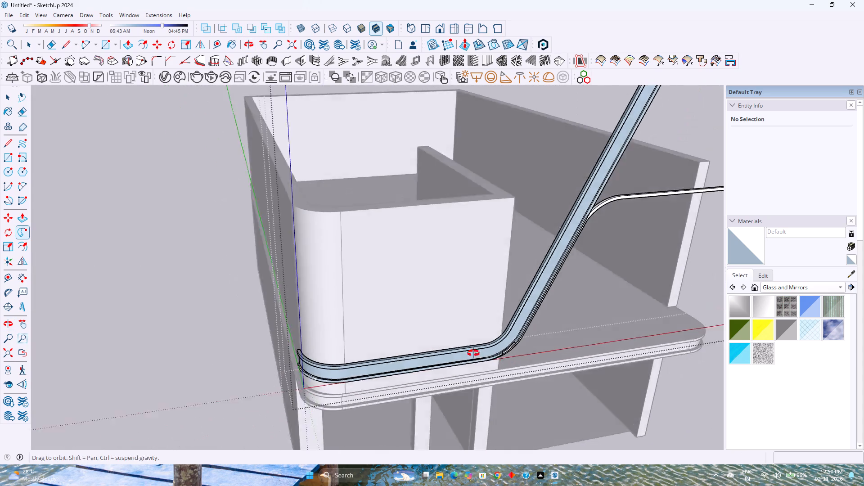
pyautogui.moveTo(473, 353); pyautogui.dragTo(439, 353, button='middle')
pyautogui.middleClick(439, 353)
pyautogui.scroll(1, 439, 353)
pyautogui.scroll(-8, 438, 353)
pyautogui.scroll(5, 436, 347)
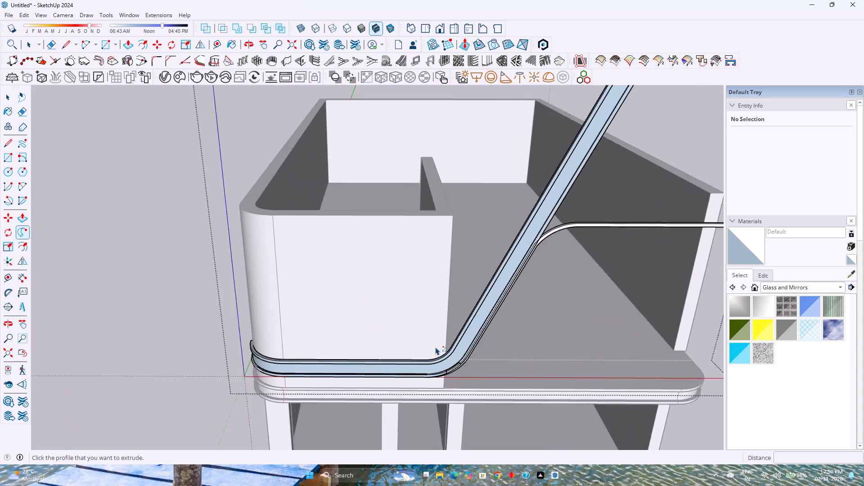
pyautogui.scroll(12, 436, 347)
pyautogui.press('space')
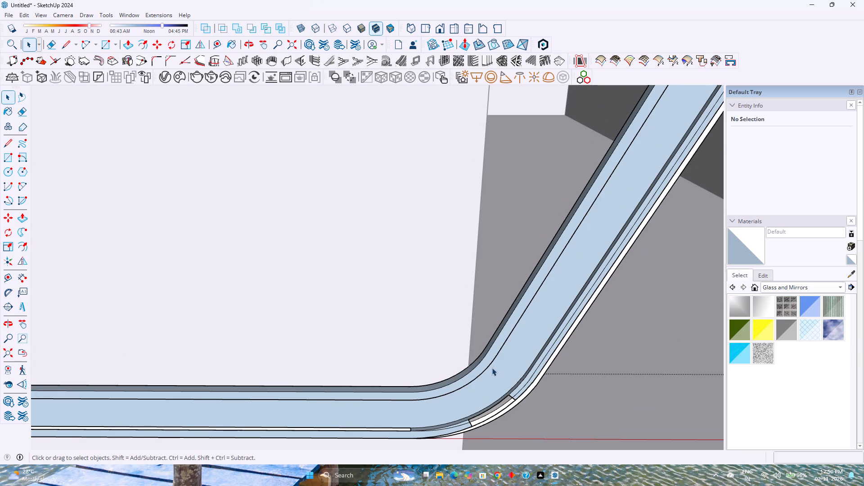
pyautogui.scroll(-14, 493, 355)
pyautogui.scroll(1, 492, 352)
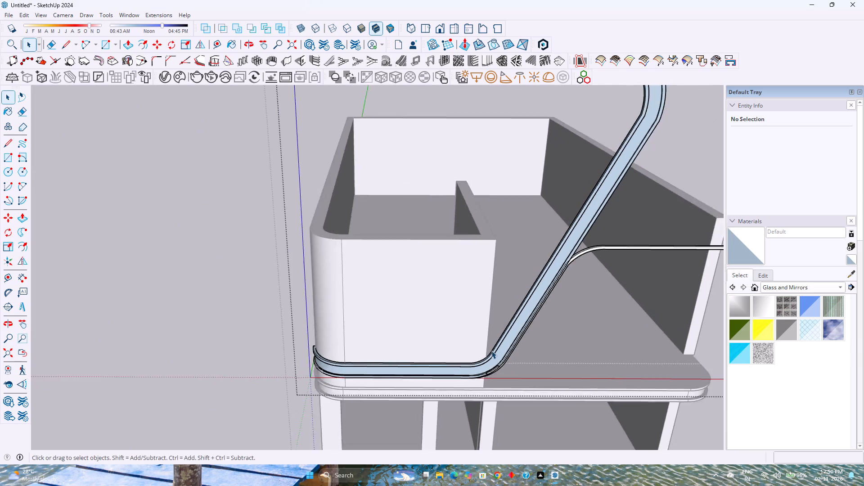
pyautogui.scroll(-4, 491, 351)
pyautogui.moveTo(526, 346); pyautogui.dragTo(360, 423, button='middle')
pyautogui.moveTo(360, 423); pyautogui.dragTo(581, 293, button='middle')
pyautogui.middleClick(581, 293)
pyautogui.scroll(20, 520, 297)
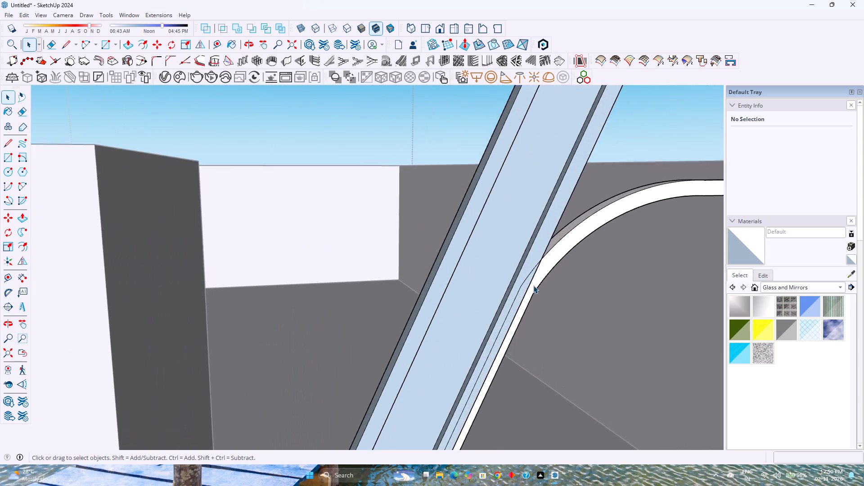
pyautogui.moveTo(533, 285); pyautogui.dragTo(405, 301, button='middle')
pyautogui.middleClick(405, 301)
pyautogui.scroll(-5, 405, 301)
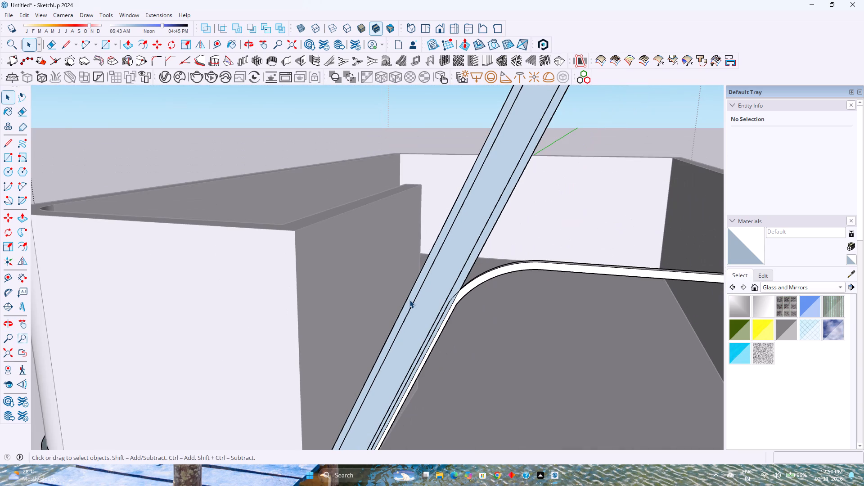
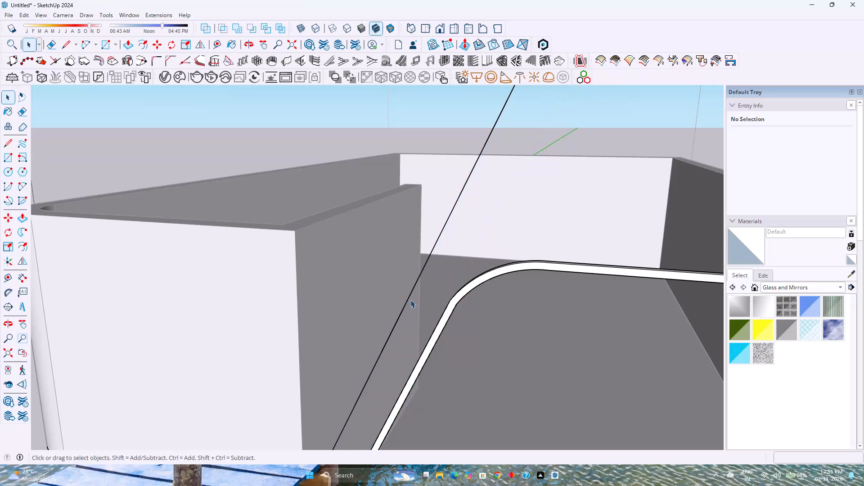
# Extrude the stepped profile face at the rounded wall corner along the welded upper curve with Follow Me.
pyautogui.scroll(-7, 398, 294)
pyautogui.scroll(1, 221, 371)
pyautogui.moveTo(221, 371); pyautogui.dragTo(334, 368, button='middle')
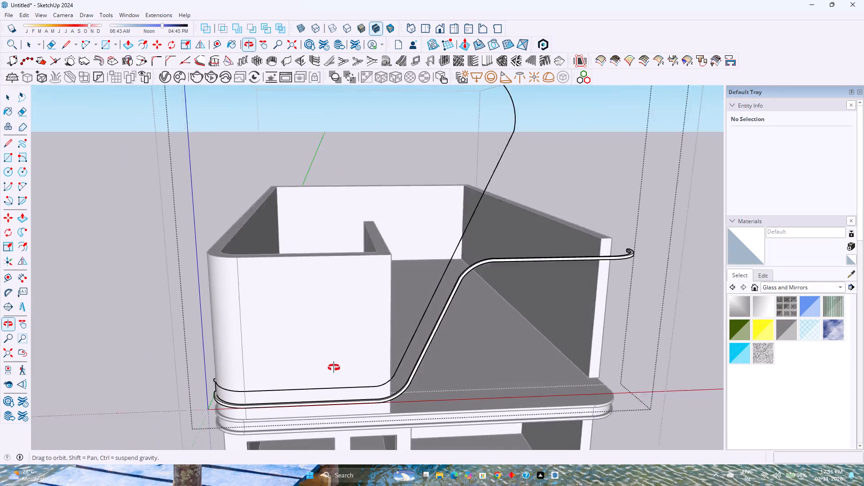
pyautogui.moveTo(334, 368); pyautogui.dragTo(428, 340, button='middle')
pyautogui.scroll(-3, 430, 338)
pyautogui.moveTo(299, 403); pyautogui.dragTo(466, 368, button='middle')
pyautogui.scroll(7, 567, 324)
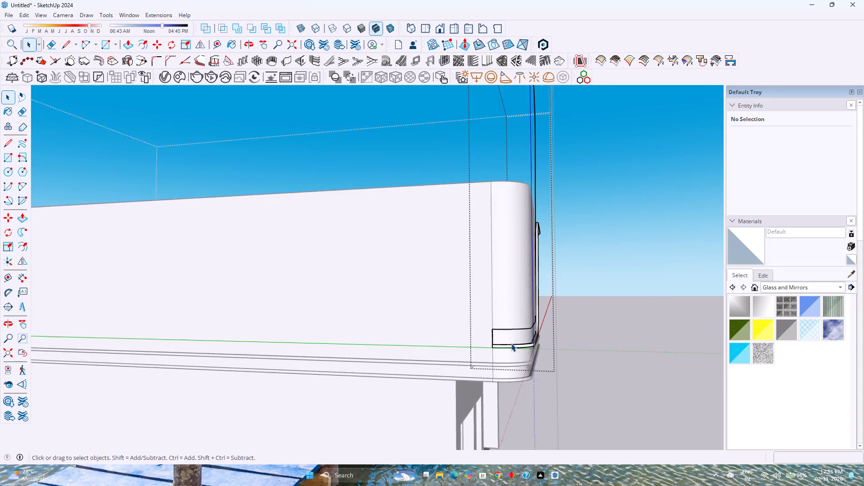
pyautogui.moveTo(511, 343); pyautogui.dragTo(637, 357, button='middle')
pyautogui.scroll(8, 638, 358)
pyautogui.keyDown('shift'); pyautogui.moveTo(656, 345); pyautogui.dragTo(564, 371, button='middle'); pyautogui.keyUp('shift')
pyautogui.scroll(5, 544, 374)
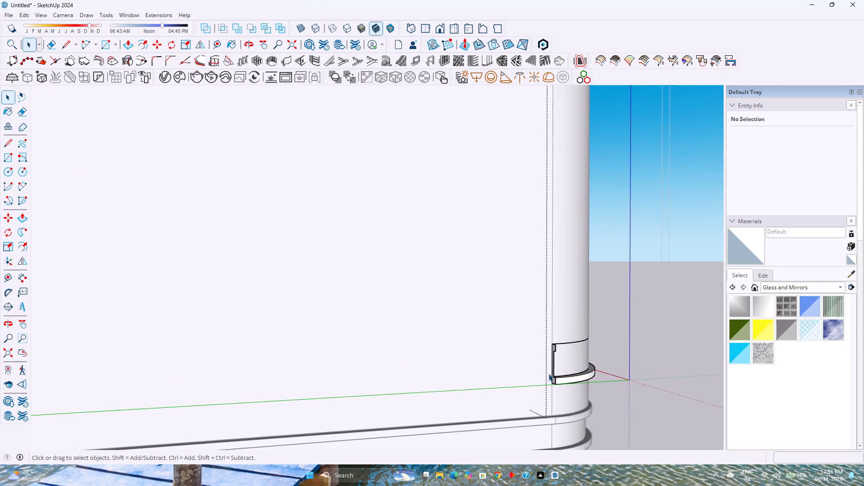
pyautogui.scroll(6, 549, 373)
pyautogui.keyDown('shift'); pyautogui.moveTo(557, 369); pyautogui.dragTo(510, 368, button='middle'); pyautogui.keyUp('shift')
pyautogui.scroll(9, 515, 370)
pyautogui.hotkey('ctrl', 'z')
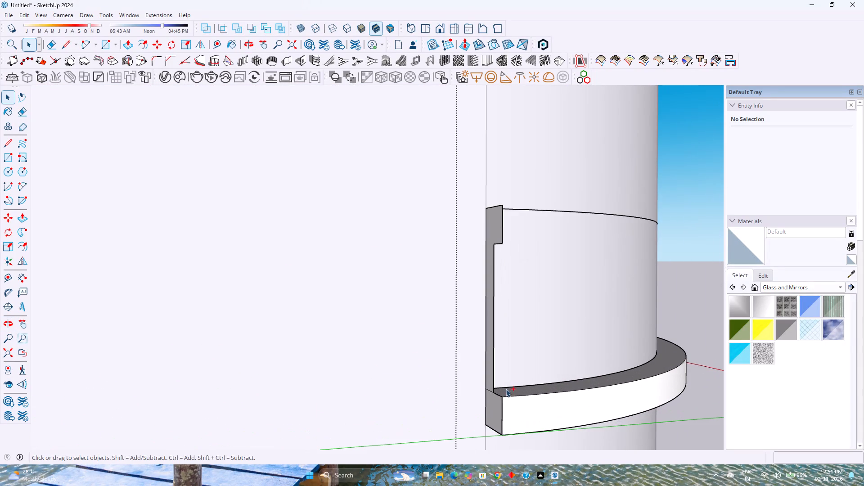
pyautogui.hotkey('ctrl', 'z')
pyautogui.hotkey('ctrl', 'z')
pyautogui.hotkey('ctrl', 'z')
pyautogui.click(562, 211)
pyautogui.click(20, 234)
pyautogui.click(488, 303)
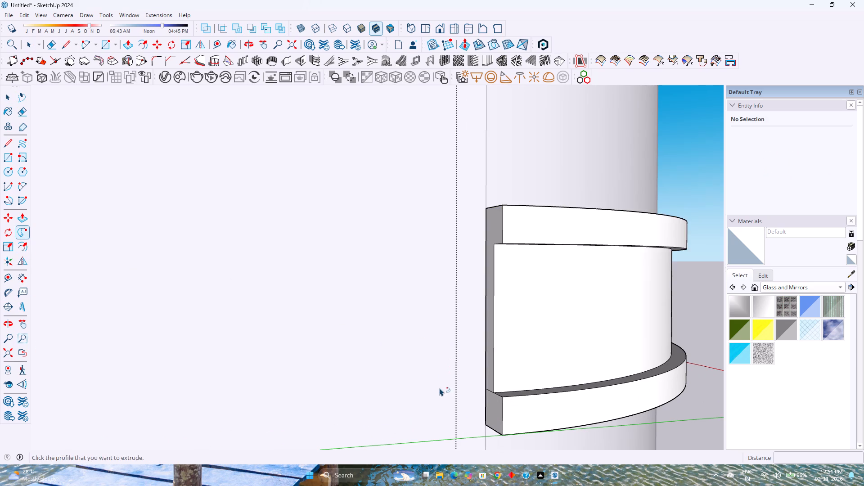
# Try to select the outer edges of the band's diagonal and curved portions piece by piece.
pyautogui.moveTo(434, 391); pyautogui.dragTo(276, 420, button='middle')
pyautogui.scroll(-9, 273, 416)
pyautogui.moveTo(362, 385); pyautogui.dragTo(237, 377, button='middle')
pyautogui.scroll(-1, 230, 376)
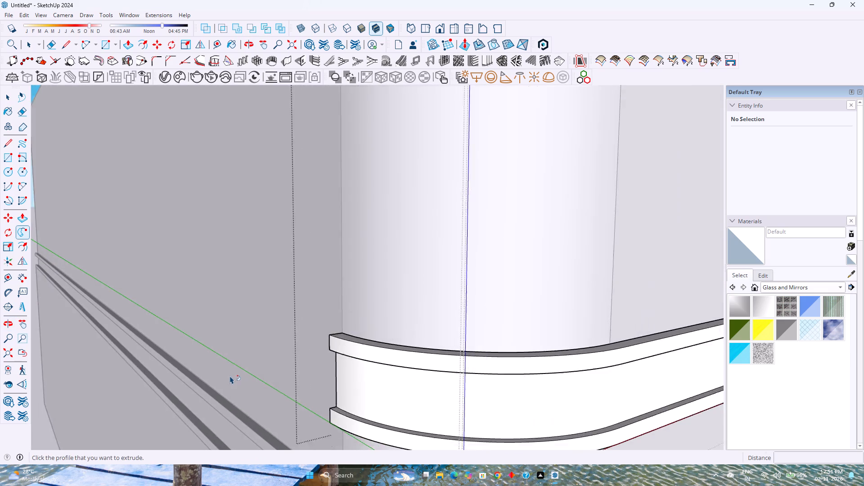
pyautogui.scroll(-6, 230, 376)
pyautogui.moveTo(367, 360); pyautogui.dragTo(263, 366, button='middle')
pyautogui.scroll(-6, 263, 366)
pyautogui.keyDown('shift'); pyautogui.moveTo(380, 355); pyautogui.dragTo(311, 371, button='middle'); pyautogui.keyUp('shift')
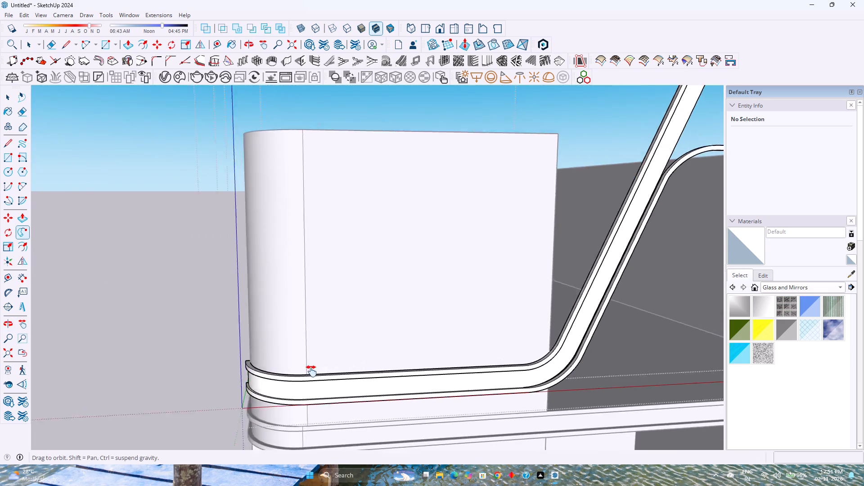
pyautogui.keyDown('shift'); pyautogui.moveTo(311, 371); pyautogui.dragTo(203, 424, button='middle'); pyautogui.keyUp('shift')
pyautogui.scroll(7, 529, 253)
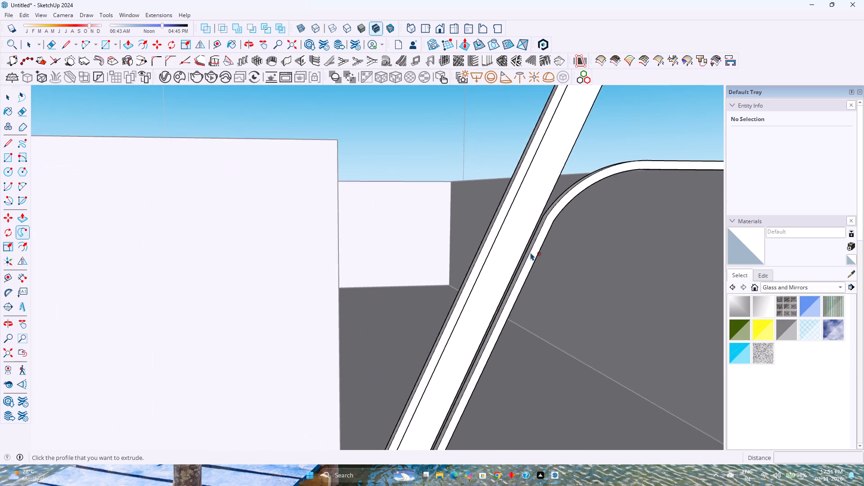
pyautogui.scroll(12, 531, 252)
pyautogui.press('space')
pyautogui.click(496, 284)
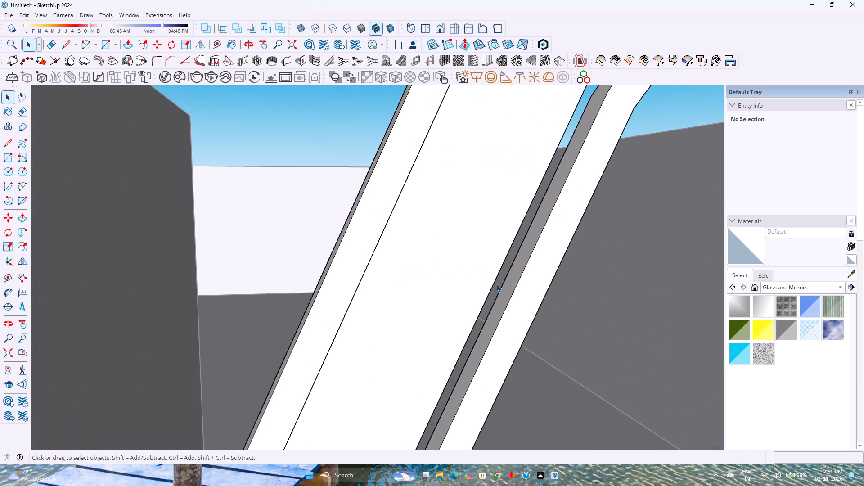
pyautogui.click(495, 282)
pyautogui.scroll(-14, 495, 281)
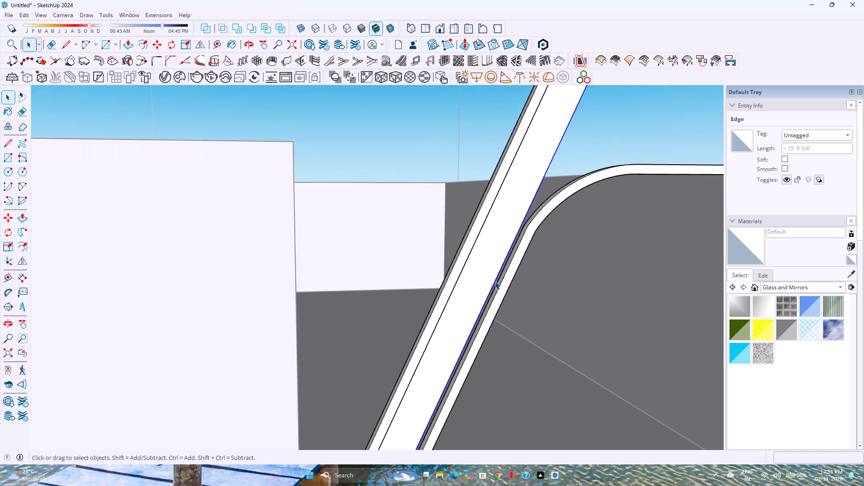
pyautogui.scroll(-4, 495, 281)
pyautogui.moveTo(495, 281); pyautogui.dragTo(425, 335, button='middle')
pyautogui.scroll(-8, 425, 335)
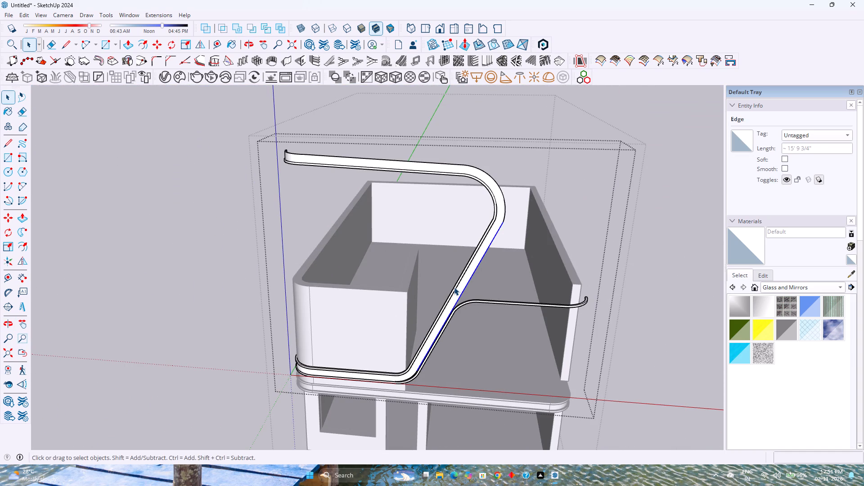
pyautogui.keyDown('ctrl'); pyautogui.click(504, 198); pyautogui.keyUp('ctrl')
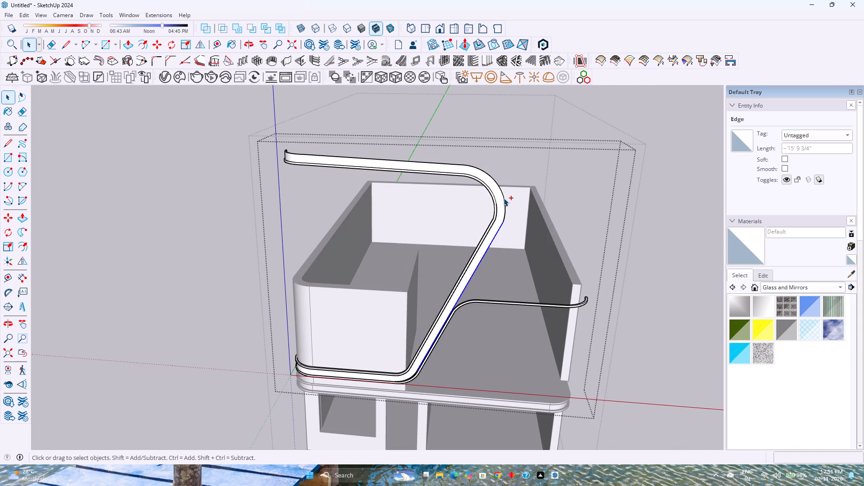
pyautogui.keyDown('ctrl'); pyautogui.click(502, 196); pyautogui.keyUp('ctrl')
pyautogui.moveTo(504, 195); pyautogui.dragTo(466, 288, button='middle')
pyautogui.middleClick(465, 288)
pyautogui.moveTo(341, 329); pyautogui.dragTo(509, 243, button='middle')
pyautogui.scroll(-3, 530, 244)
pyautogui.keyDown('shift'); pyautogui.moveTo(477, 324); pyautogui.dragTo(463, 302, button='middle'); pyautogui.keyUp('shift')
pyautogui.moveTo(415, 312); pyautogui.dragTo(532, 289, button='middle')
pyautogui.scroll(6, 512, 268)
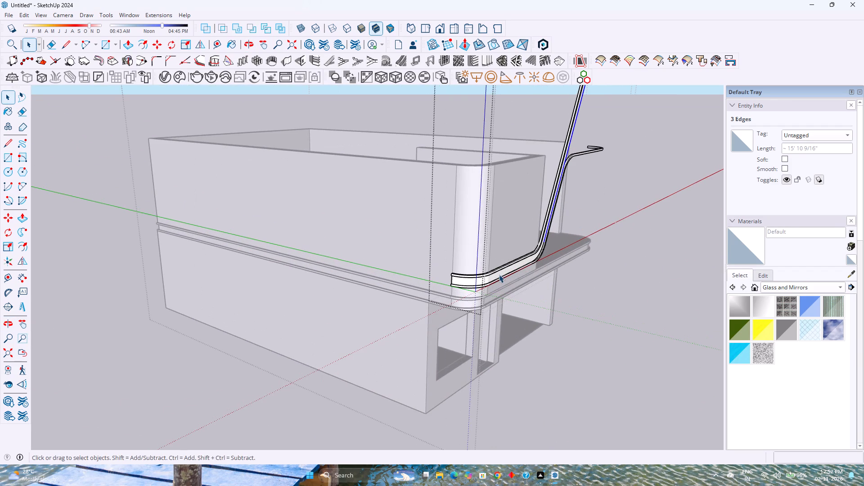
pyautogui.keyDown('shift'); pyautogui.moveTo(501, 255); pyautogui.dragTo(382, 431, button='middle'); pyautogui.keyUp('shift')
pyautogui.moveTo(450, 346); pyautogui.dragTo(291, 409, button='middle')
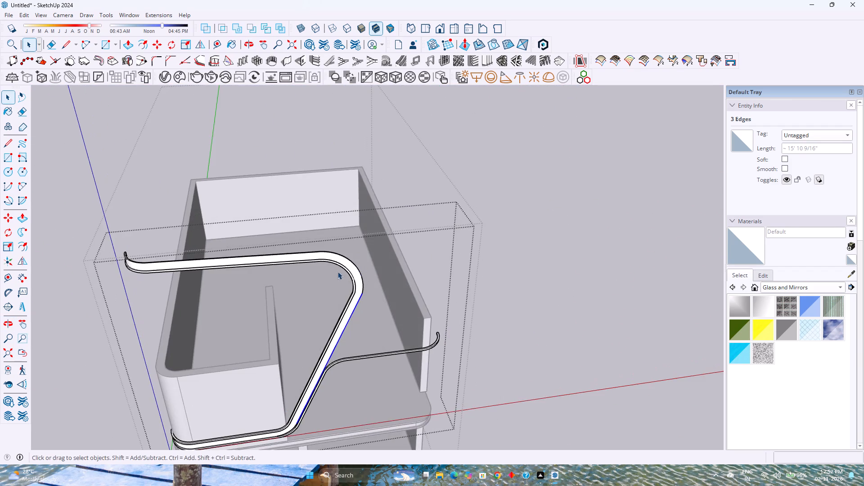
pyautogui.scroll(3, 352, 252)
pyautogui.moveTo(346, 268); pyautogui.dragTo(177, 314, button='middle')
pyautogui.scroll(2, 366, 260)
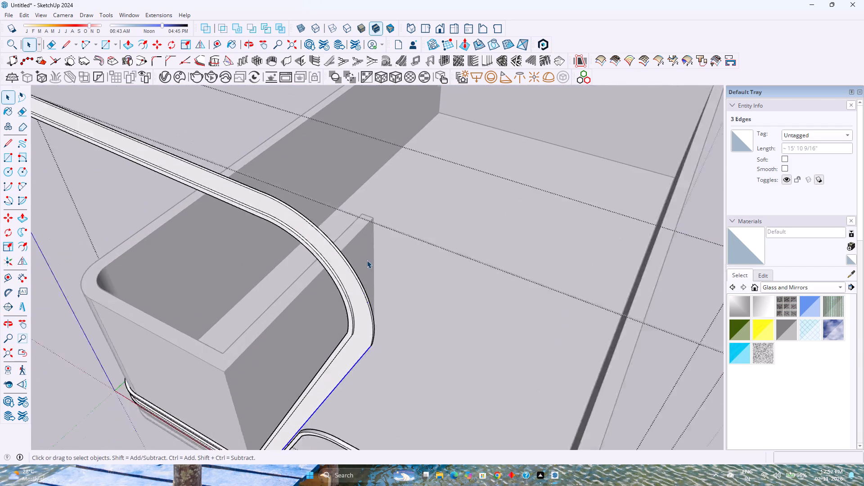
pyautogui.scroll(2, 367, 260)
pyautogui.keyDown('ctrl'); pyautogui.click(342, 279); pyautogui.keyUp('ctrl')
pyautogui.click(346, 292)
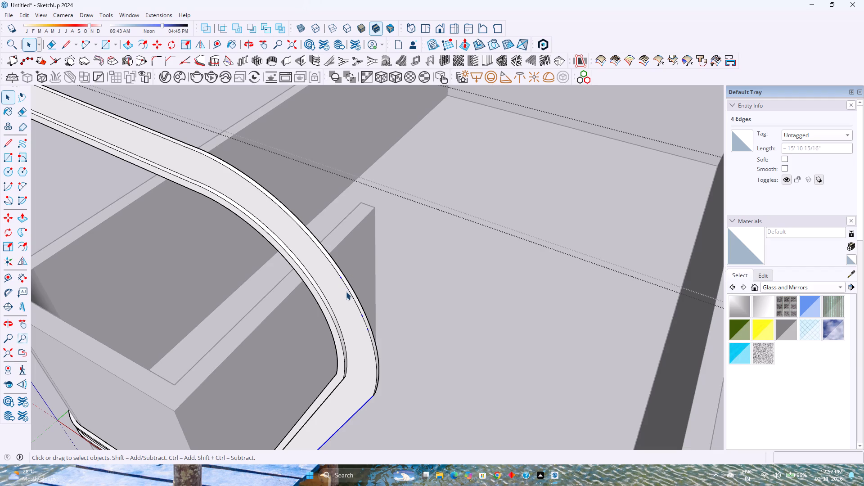
# Select the band's wide front surface with its bounding edges and weld those edges.
pyautogui.click(346, 294)
pyautogui.click(346, 294)
pyautogui.scroll(-4, 346, 294)
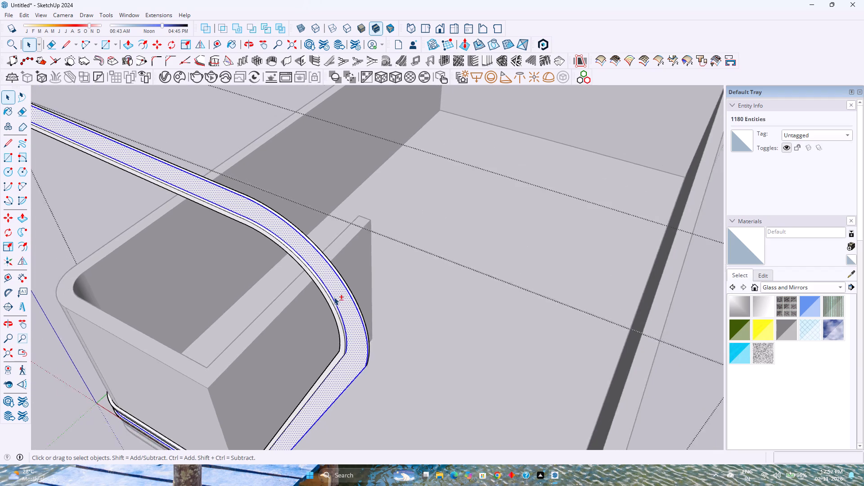
pyautogui.keyDown('shift'); pyautogui.moveTo(334, 297); pyautogui.dragTo(494, 323, button='middle'); pyautogui.keyUp('shift')
pyautogui.keyDown('shift'); pyautogui.middleClick(495, 323); pyautogui.keyUp('shift')
pyautogui.rightClick(495, 309)
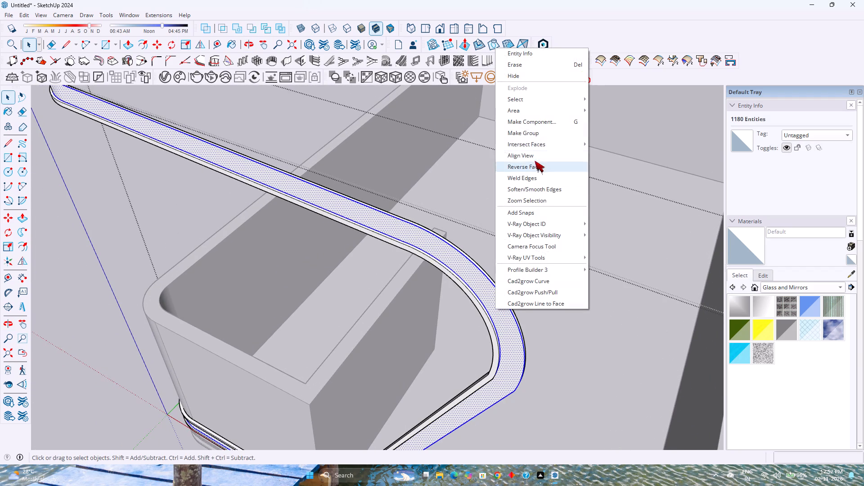
pyautogui.click(545, 178)
pyautogui.click(500, 294)
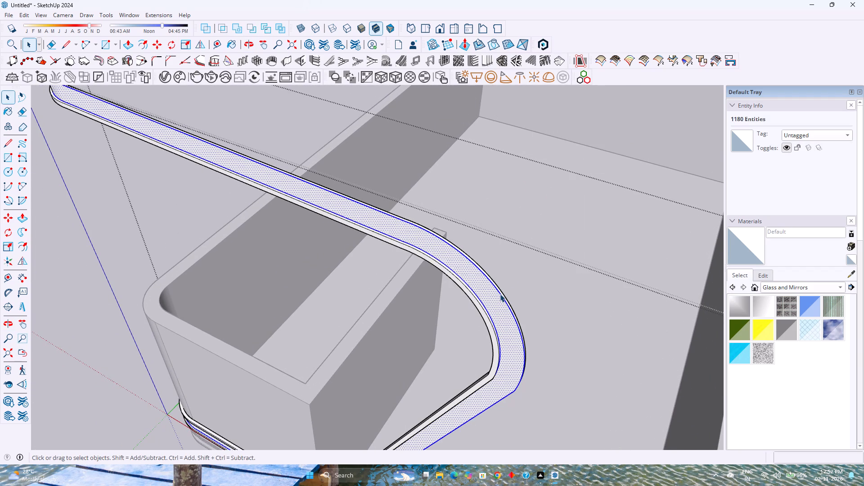
pyautogui.scroll(-3, 479, 302)
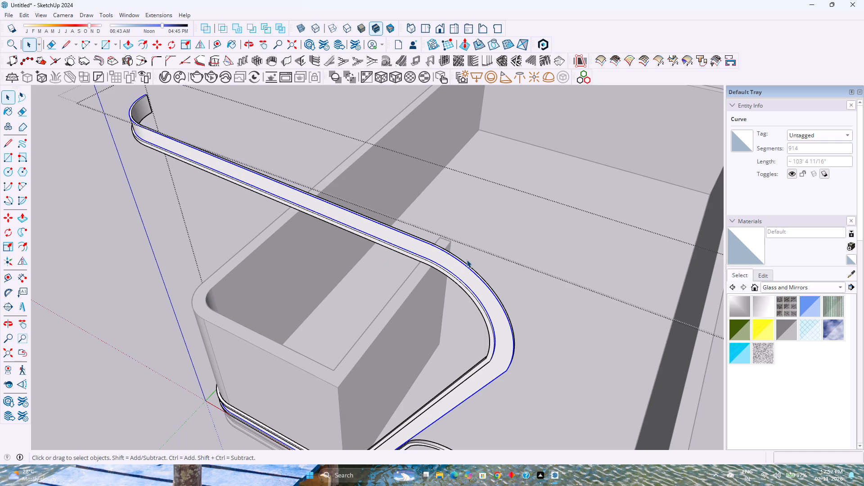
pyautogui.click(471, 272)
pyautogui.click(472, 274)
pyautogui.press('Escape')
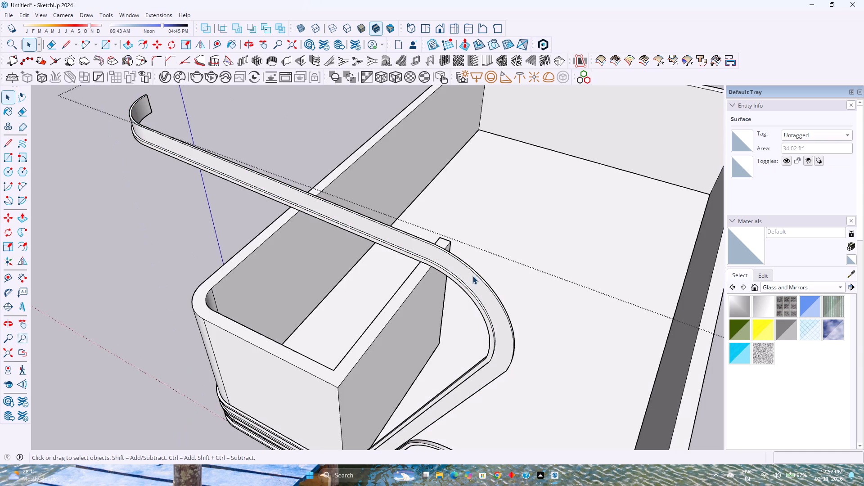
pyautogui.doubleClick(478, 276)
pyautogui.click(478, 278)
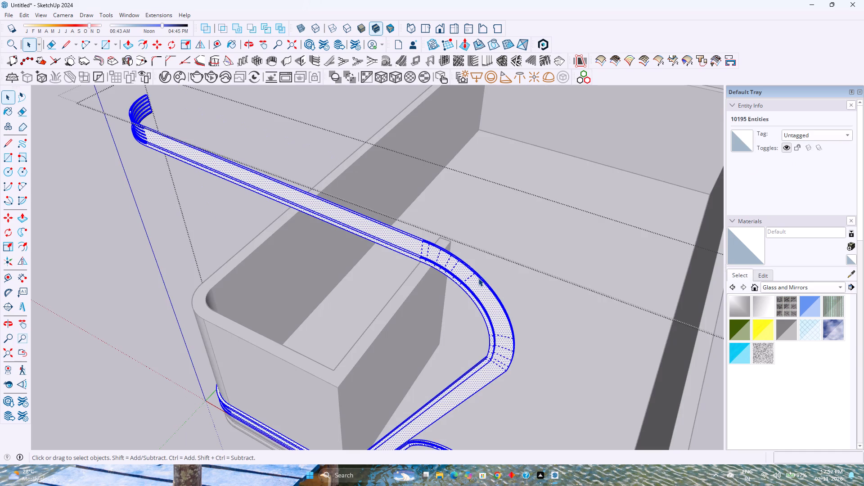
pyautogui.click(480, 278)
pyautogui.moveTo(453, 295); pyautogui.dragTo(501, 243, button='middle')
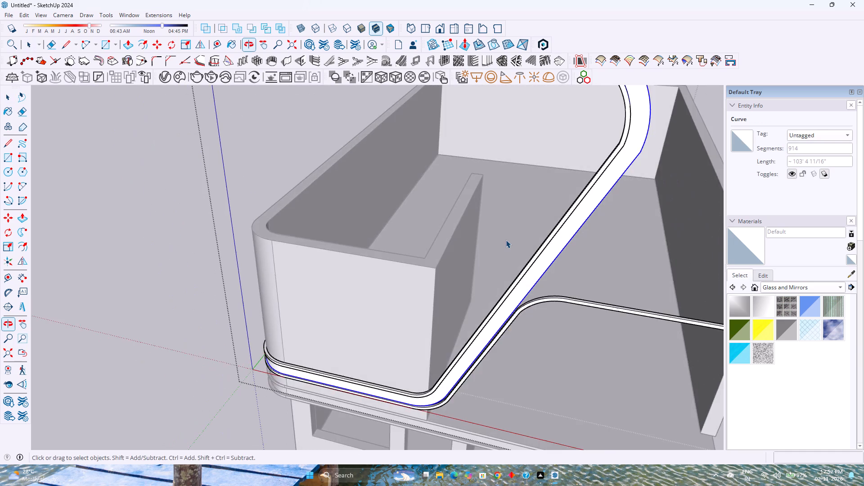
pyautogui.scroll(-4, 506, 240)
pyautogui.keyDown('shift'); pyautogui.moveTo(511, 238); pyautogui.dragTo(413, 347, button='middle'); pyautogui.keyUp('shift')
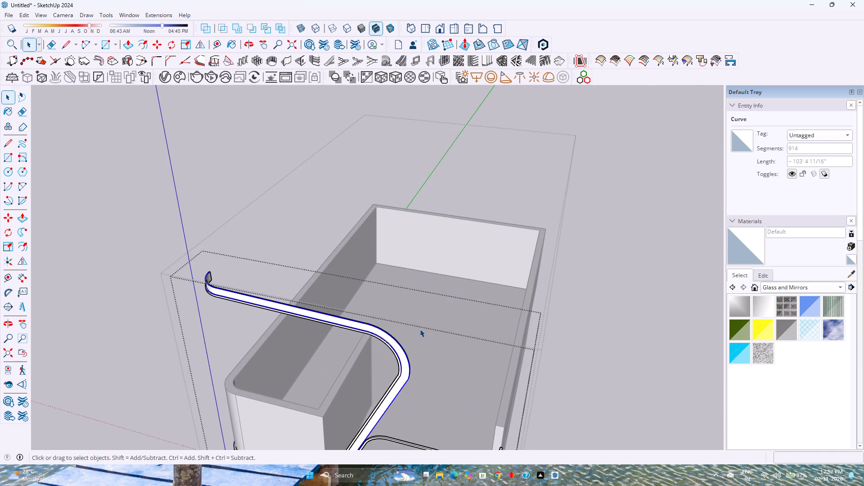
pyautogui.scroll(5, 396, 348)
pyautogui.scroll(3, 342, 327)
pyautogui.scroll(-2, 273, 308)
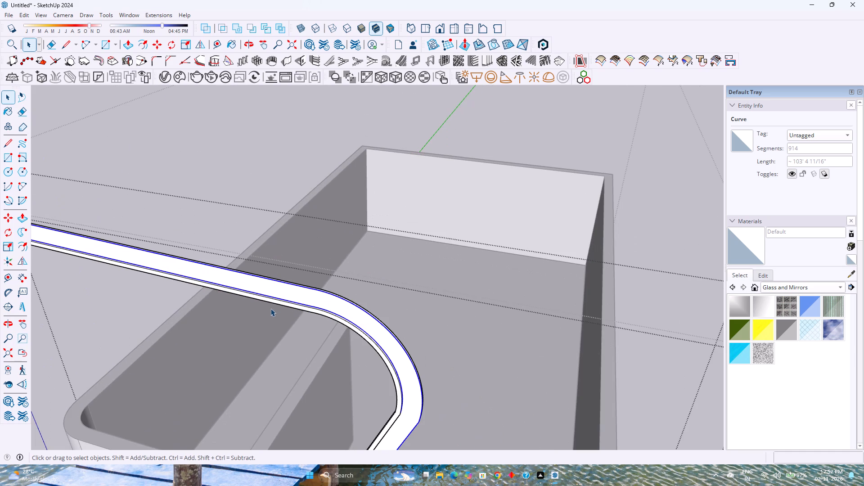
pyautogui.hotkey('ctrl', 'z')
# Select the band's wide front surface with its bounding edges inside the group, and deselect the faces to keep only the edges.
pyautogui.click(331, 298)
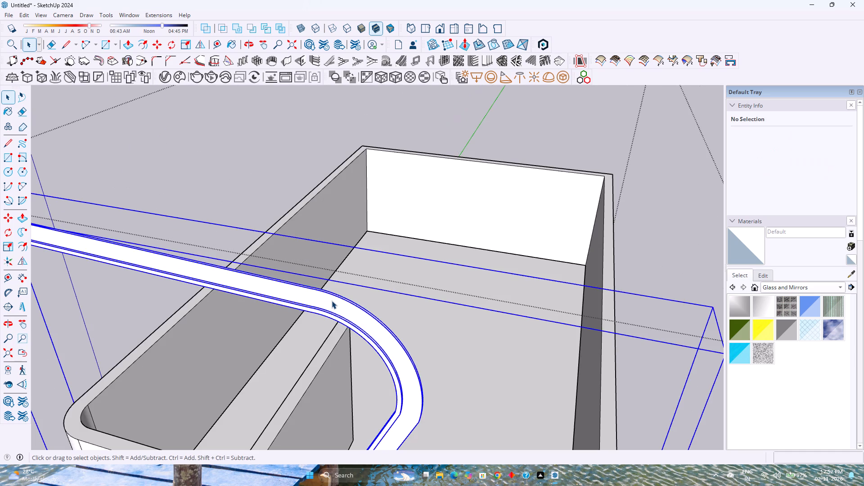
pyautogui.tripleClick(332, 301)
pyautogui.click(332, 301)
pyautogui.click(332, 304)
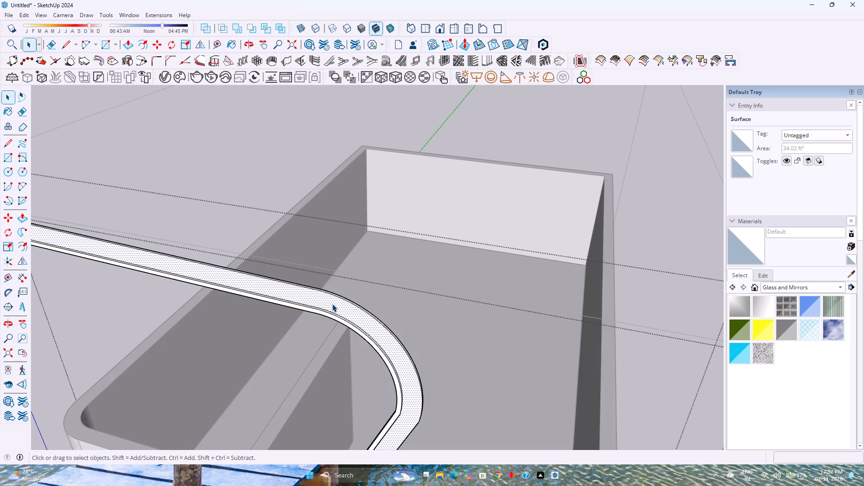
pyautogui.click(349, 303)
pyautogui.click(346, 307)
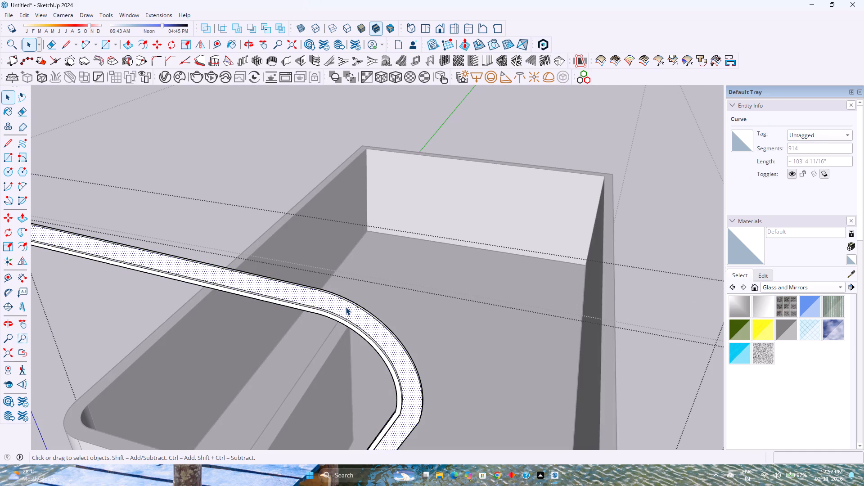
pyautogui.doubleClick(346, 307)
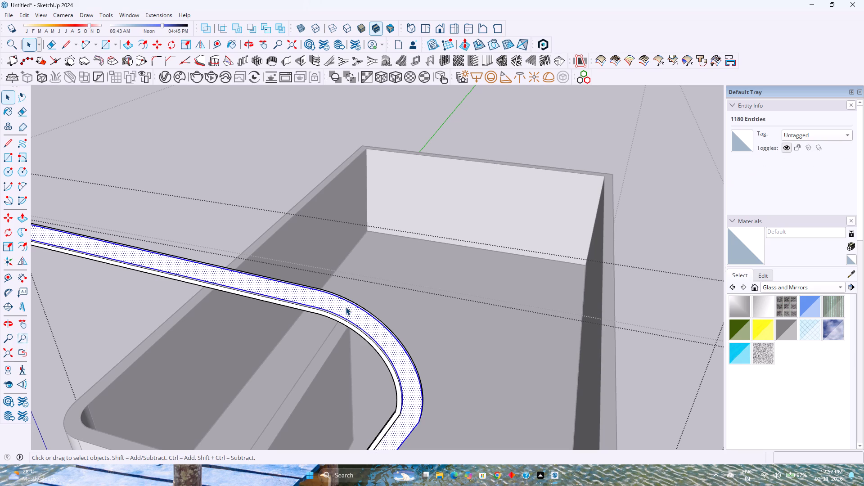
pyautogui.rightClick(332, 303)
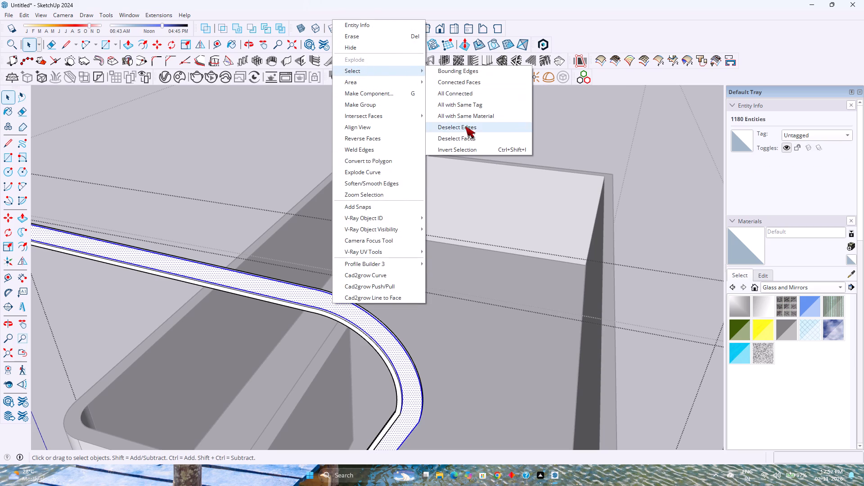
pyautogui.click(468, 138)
# Examine the welded outline of the band's front surface at its curved end, diagonal run and rounded upper corner.
pyautogui.scroll(-4, 328, 245)
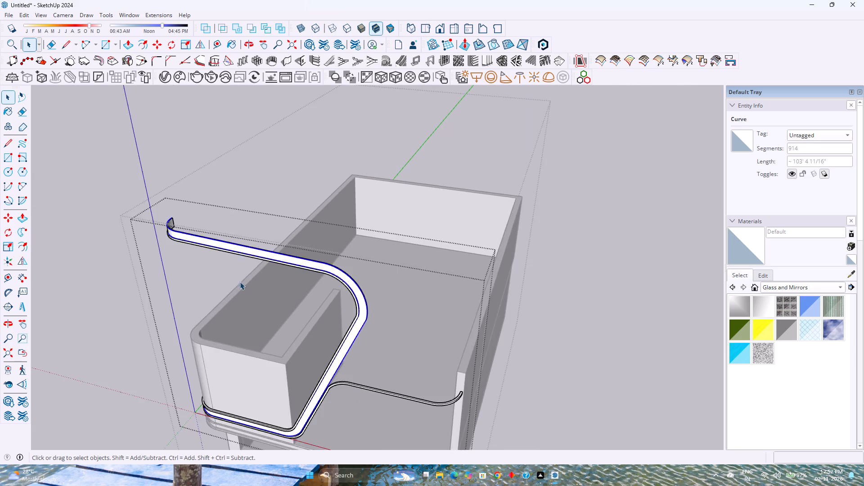
pyautogui.moveTo(247, 282); pyautogui.dragTo(490, 271, button='middle')
pyautogui.scroll(7, 461, 250)
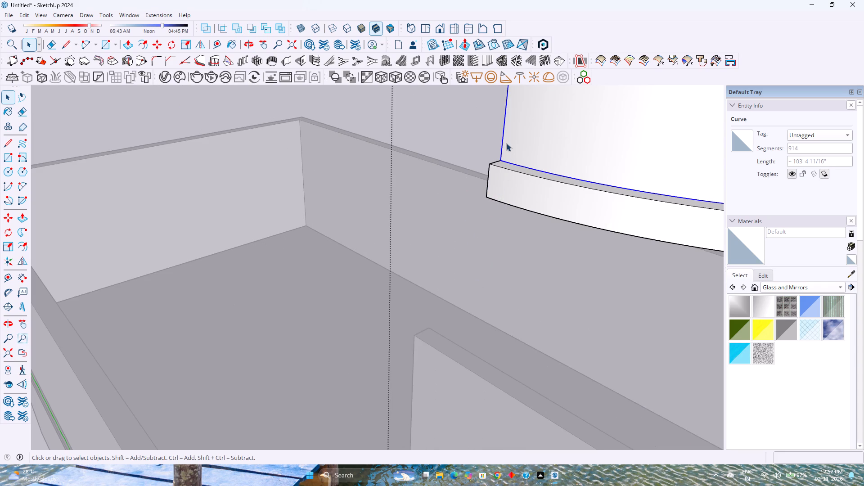
pyautogui.click(504, 141)
pyautogui.keyDown('shift'); pyautogui.moveTo(511, 143); pyautogui.dragTo(401, 306, button='middle'); pyautogui.keyUp('shift')
pyautogui.keyDown('shift'); pyautogui.middleClick(401, 306); pyautogui.keyUp('shift')
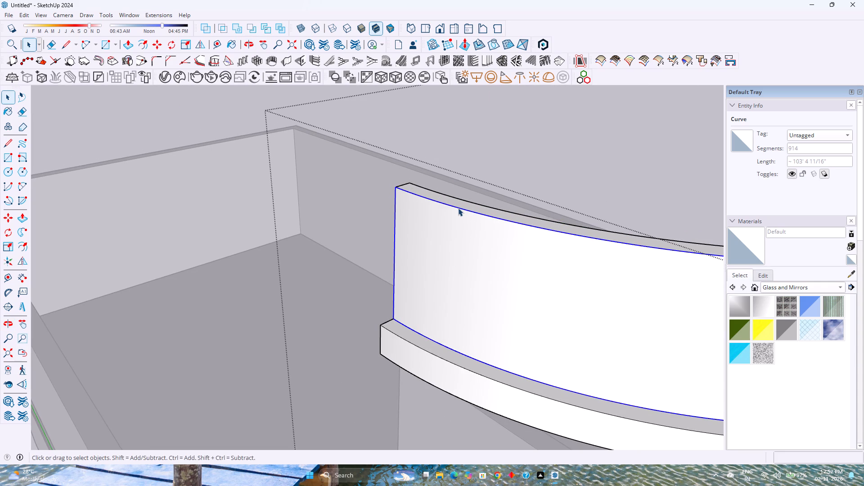
pyautogui.click(458, 208)
pyautogui.scroll(-8, 458, 208)
pyautogui.keyDown('shift'); pyautogui.moveTo(474, 267); pyautogui.dragTo(324, 263, button='middle'); pyautogui.keyUp('shift')
pyautogui.scroll(-7, 324, 261)
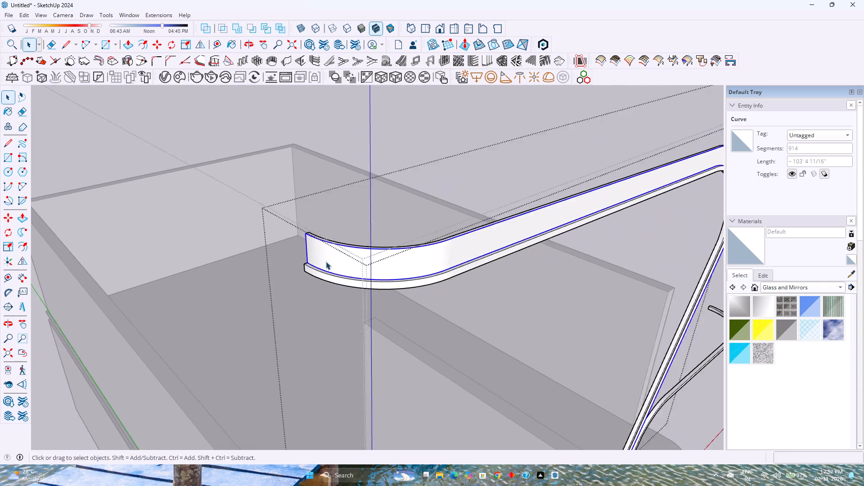
pyautogui.scroll(-7, 326, 261)
pyautogui.moveTo(369, 373); pyautogui.dragTo(391, 273, button='middle')
pyautogui.moveTo(553, 292); pyautogui.dragTo(408, 320, button='middle')
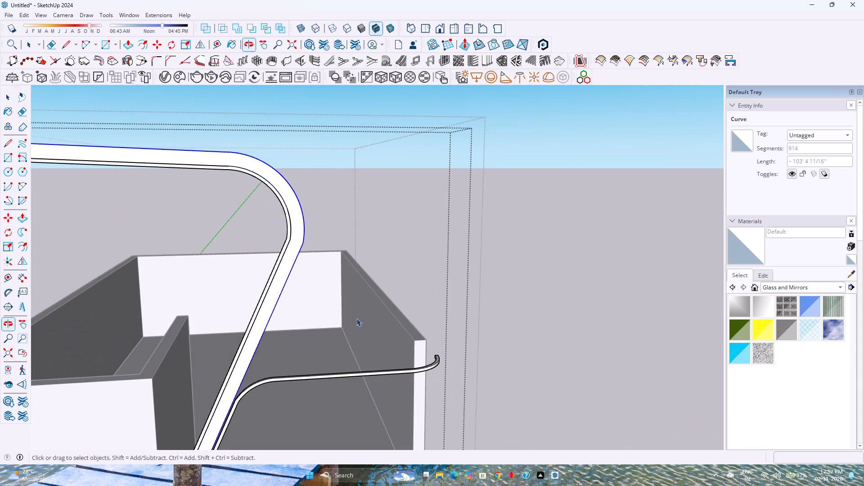
pyautogui.scroll(3, 270, 326)
pyautogui.click(265, 316)
pyautogui.click(265, 312)
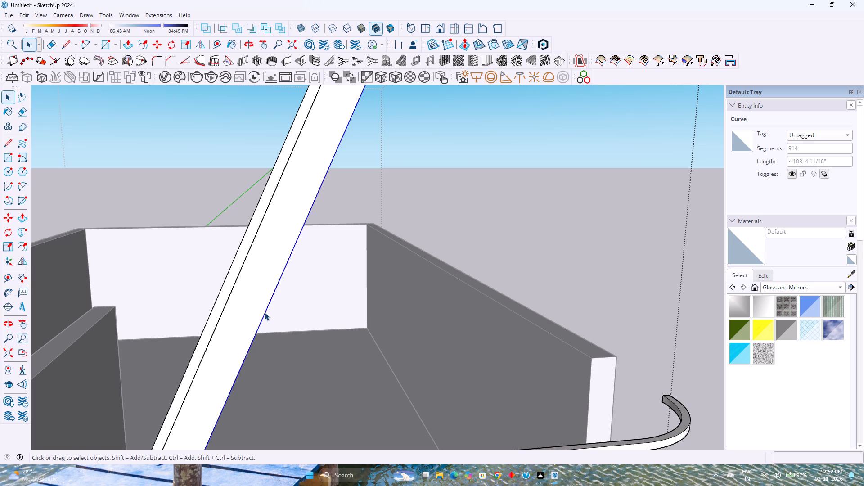
pyautogui.scroll(-14, 265, 312)
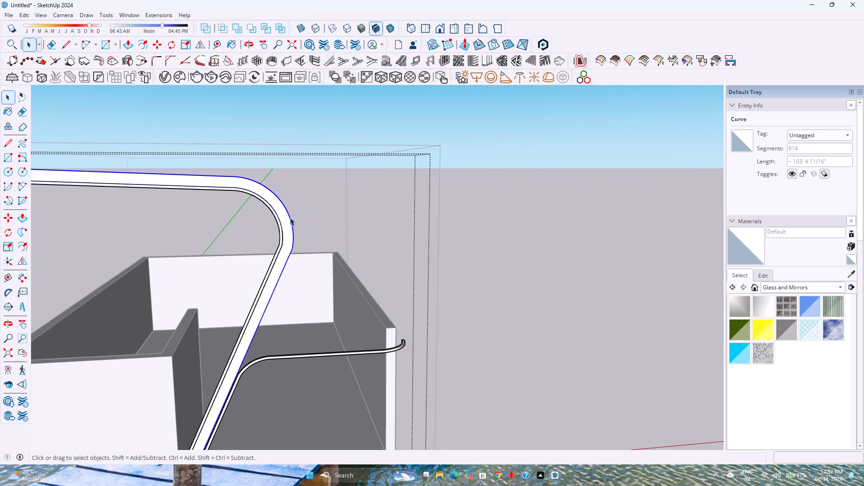
pyautogui.scroll(6, 288, 206)
pyautogui.moveTo(283, 224); pyautogui.dragTo(417, 301, button='middle')
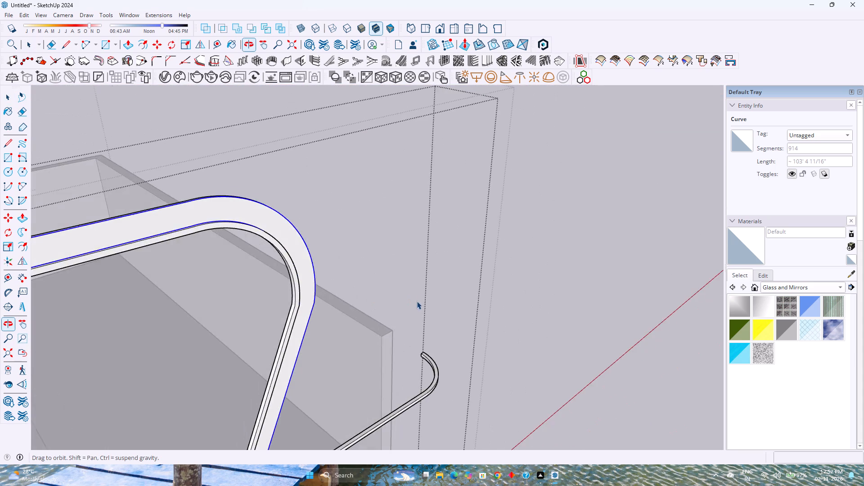
pyautogui.moveTo(417, 301); pyautogui.dragTo(416, 301, button='middle')
pyautogui.scroll(-3, 415, 295)
pyautogui.keyDown('shift'); pyautogui.moveTo(382, 270); pyautogui.dragTo(545, 330, button='middle'); pyautogui.keyUp('shift')
pyautogui.scroll(-4, 477, 310)
pyautogui.moveTo(389, 357); pyautogui.dragTo(401, 303, button='middle')
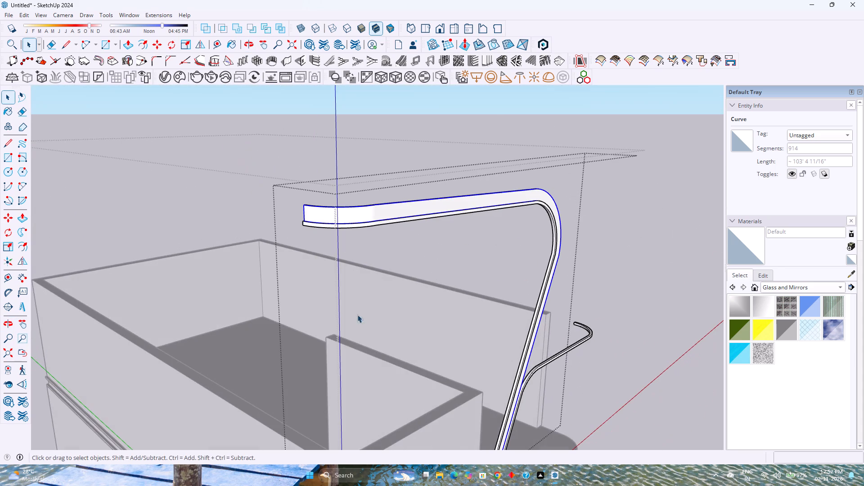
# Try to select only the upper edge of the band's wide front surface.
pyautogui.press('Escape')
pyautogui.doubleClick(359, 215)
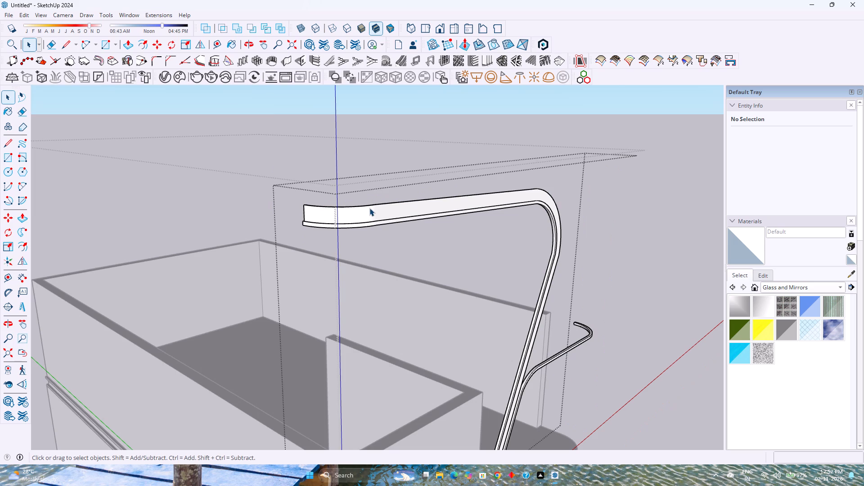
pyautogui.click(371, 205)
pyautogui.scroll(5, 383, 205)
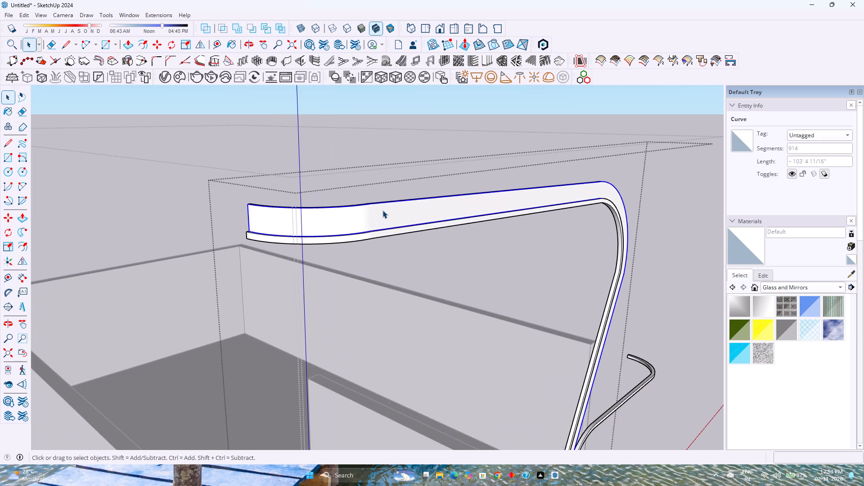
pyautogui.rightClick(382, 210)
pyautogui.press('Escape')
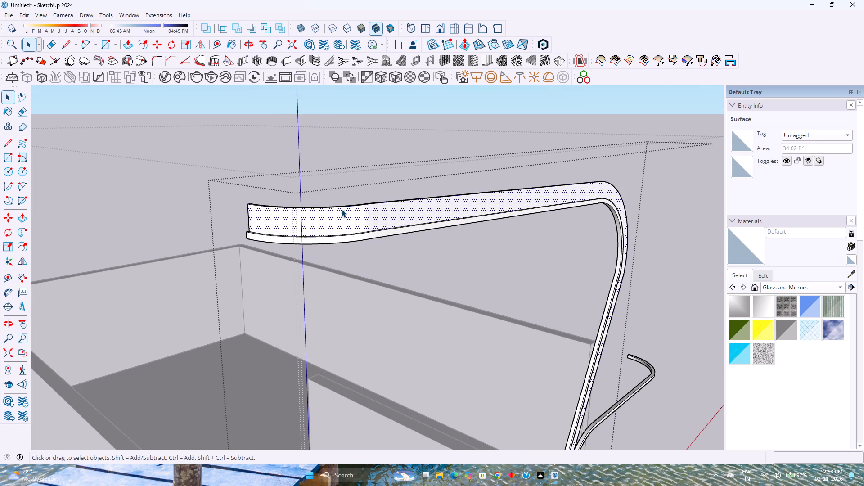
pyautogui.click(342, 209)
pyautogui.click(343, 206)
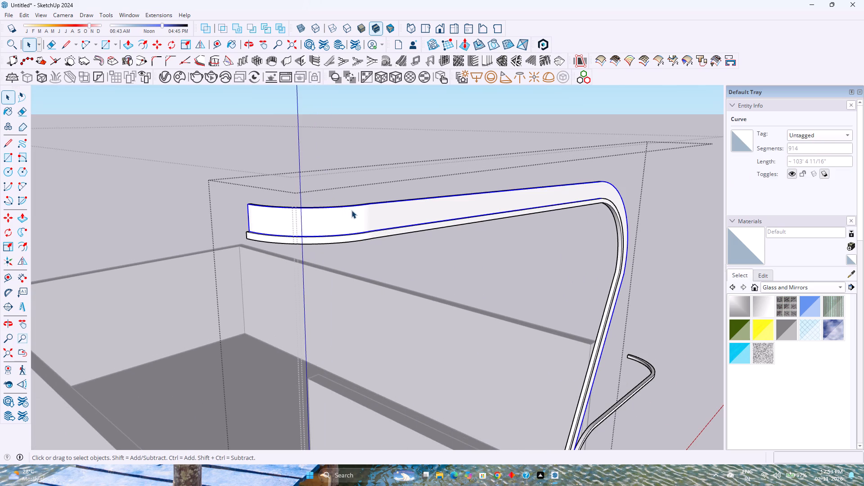
# Undo the weld of the front surface's bounding edges while keeping the Follow Me band.
pyautogui.hotkey('ctrl', 'z')
pyautogui.hotkey('ctrl', 'z')
pyautogui.click(345, 219)
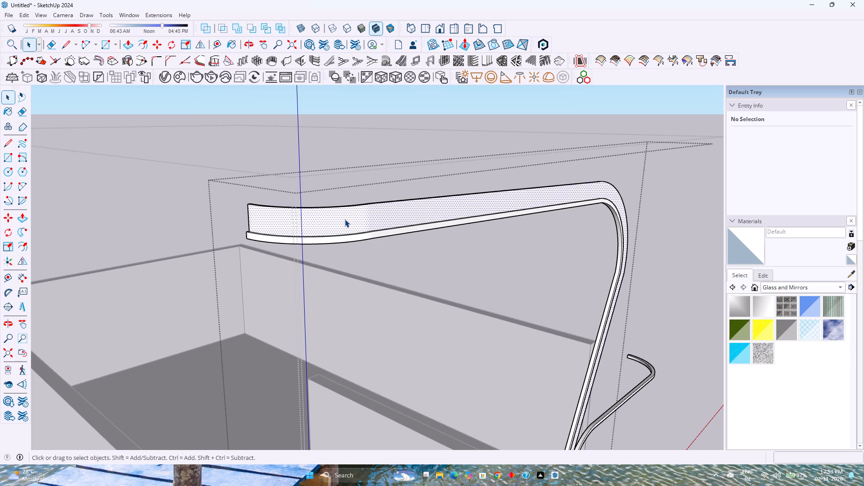
pyautogui.click(350, 207)
pyautogui.scroll(2, 351, 207)
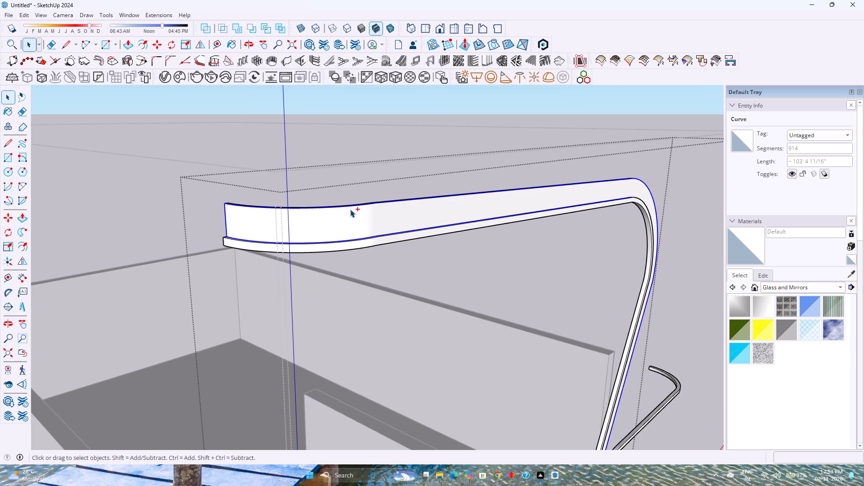
pyautogui.hotkey('ctrl', 'z')
pyautogui.hotkey('ctrl', 'z')
pyautogui.hotkey('ctrl', 'z')
pyautogui.hotkey('ctrl', 'z')
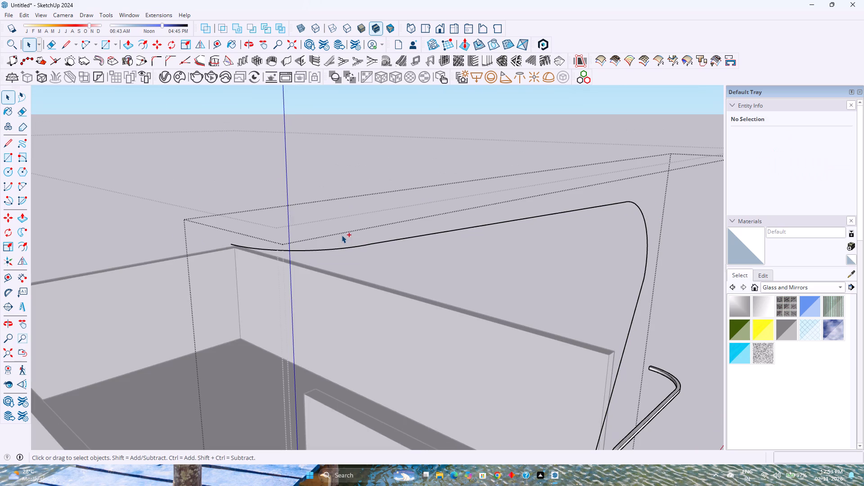
pyautogui.hotkey('ctrl', 'y')
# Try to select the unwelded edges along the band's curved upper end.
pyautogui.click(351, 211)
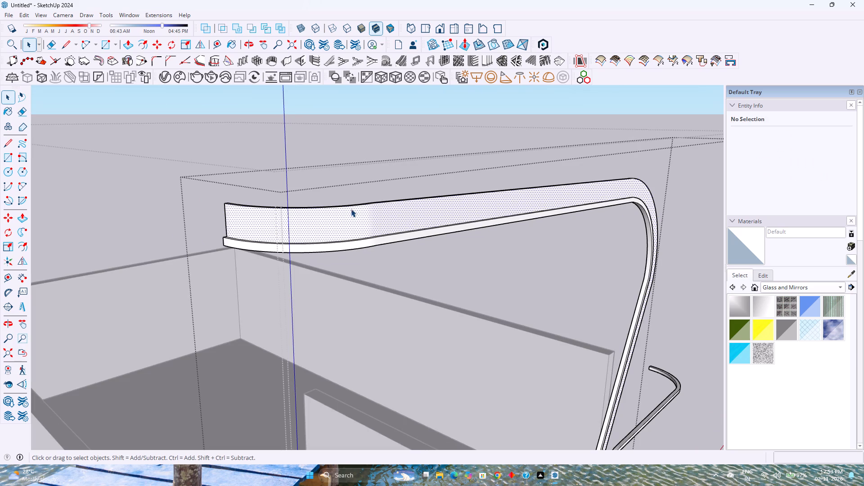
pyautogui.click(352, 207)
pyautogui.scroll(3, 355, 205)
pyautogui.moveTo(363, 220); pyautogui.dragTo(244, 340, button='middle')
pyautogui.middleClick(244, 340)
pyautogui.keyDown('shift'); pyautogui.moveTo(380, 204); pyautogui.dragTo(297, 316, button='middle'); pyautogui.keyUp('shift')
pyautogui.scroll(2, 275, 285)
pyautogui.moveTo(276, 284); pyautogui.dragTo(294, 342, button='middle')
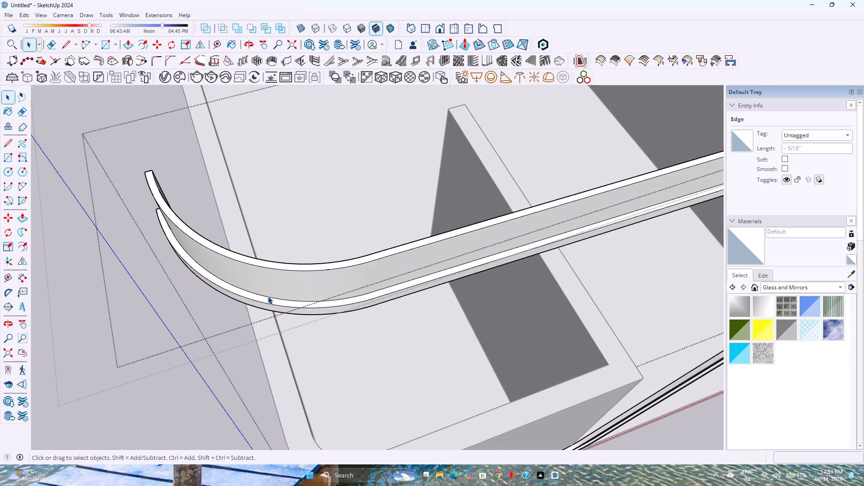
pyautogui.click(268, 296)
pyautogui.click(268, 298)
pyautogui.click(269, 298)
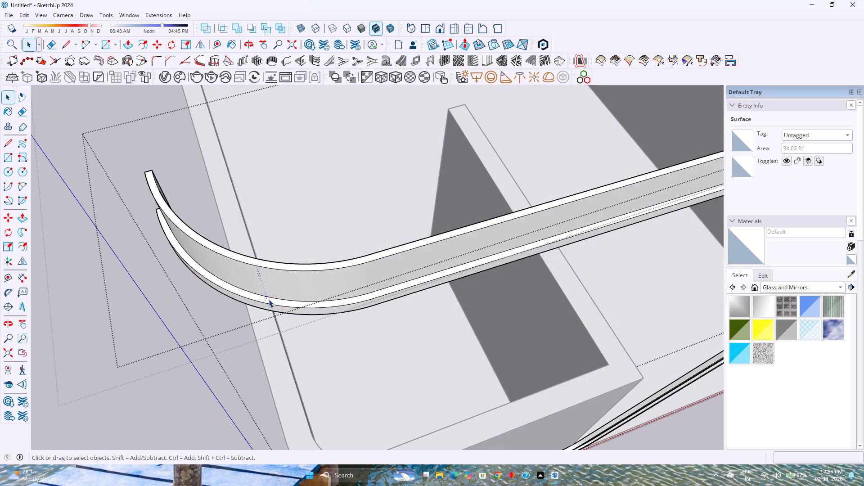
# Undo the Follow Me extrusion of the band, back to the profile face and its path curve.
pyautogui.scroll(-4, 271, 318)
pyautogui.moveTo(305, 347); pyautogui.dragTo(285, 290, button='middle')
pyautogui.scroll(-3, 296, 282)
pyautogui.keyDown('shift'); pyautogui.moveTo(309, 321); pyautogui.dragTo(313, 354, button='middle'); pyautogui.keyUp('shift')
pyautogui.moveTo(304, 363); pyautogui.dragTo(406, 249, button='middle')
pyautogui.scroll(3, 283, 353)
pyautogui.keyDown('shift'); pyautogui.moveTo(300, 364); pyautogui.dragTo(356, 277, button='middle'); pyautogui.keyUp('shift')
pyautogui.hotkey('ctrl', 'z')
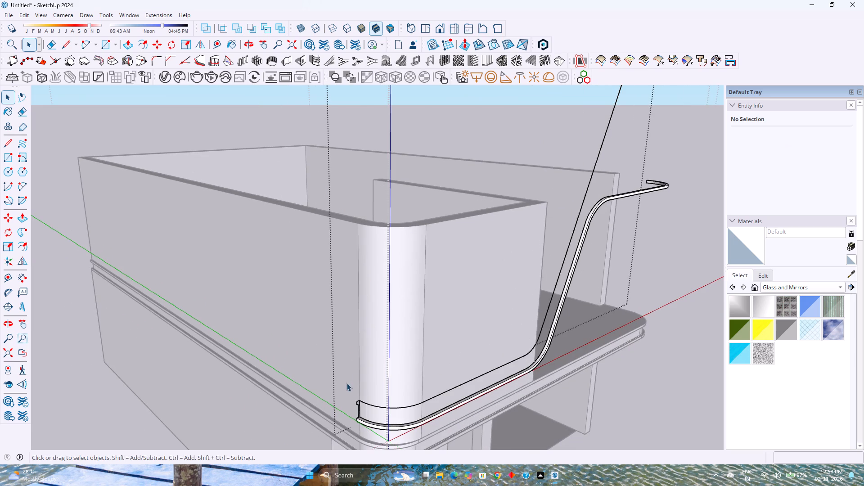
# Copy the welded upper path curve 10" straight down, from the profile's top corner to its base on the lower border.
pyautogui.moveTo(346, 382); pyautogui.dragTo(427, 299, button='middle')
pyautogui.middleClick(427, 299)
pyautogui.scroll(3, 344, 414)
pyautogui.keyDown('shift'); pyautogui.moveTo(352, 407); pyautogui.dragTo(356, 376, button='middle'); pyautogui.keyUp('shift')
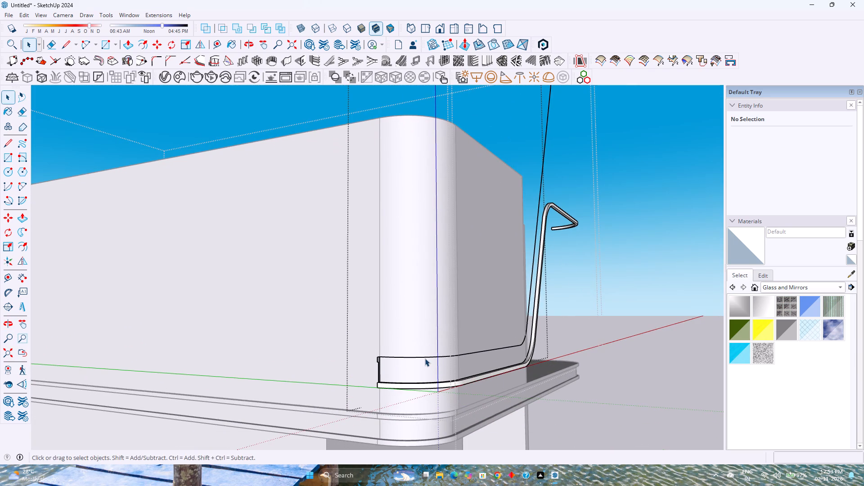
pyautogui.click(425, 358)
pyautogui.press('m')
pyautogui.scroll(5, 387, 378)
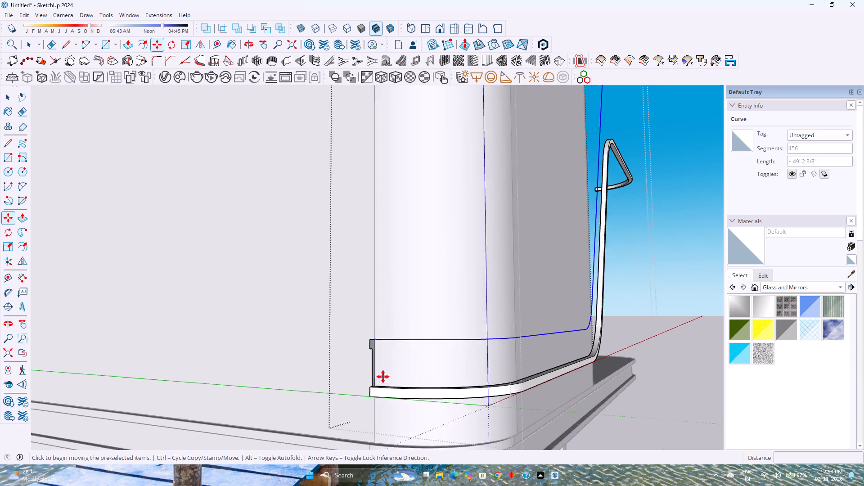
pyautogui.scroll(5, 383, 377)
pyautogui.click(372, 325)
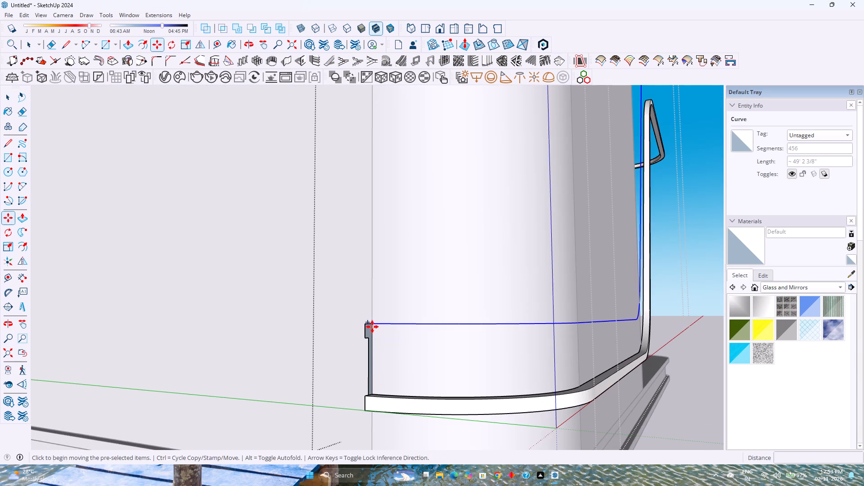
pyautogui.press('Up')
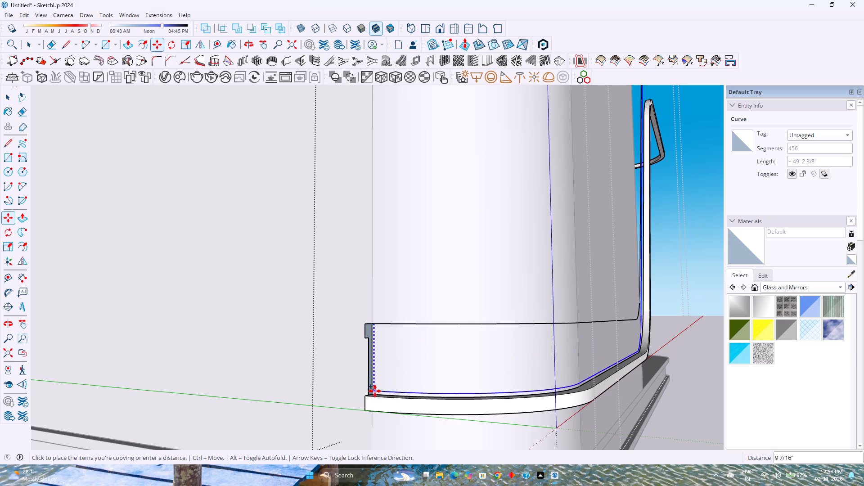
pyautogui.scroll(8, 378, 394)
pyautogui.moveTo(371, 394); pyautogui.dragTo(360, 451, button='middle')
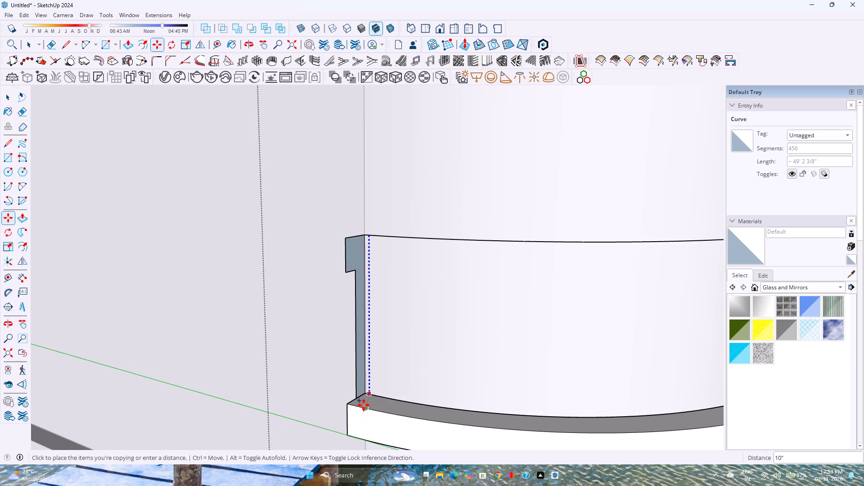
pyautogui.scroll(-11, 364, 379)
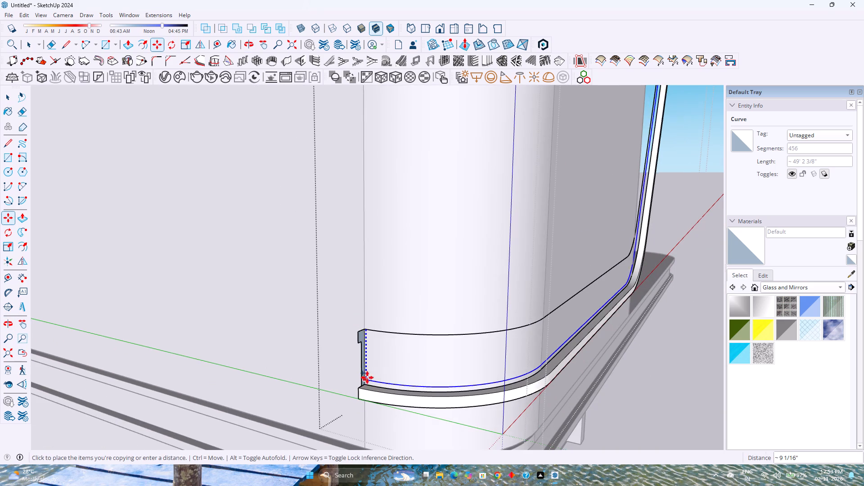
pyautogui.moveTo(450, 338); pyautogui.dragTo(364, 349, button='middle')
pyautogui.middleClick(364, 349)
pyautogui.scroll(-8, 364, 349)
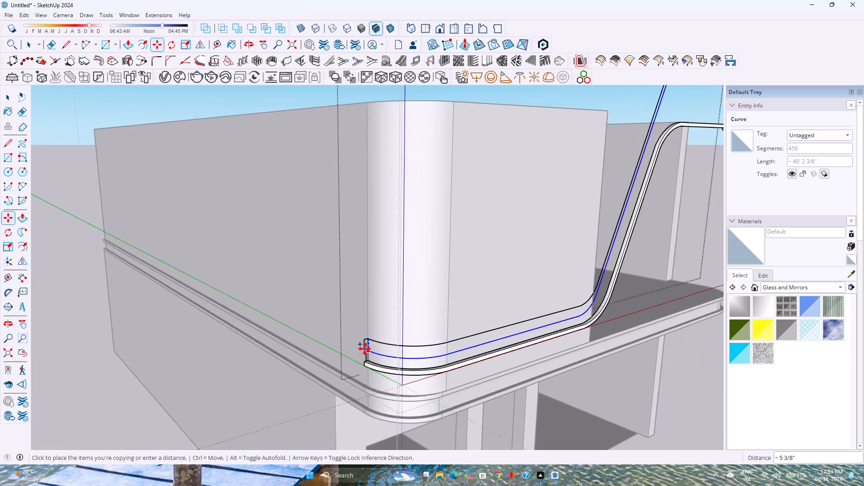
pyautogui.scroll(-5, 364, 349)
pyautogui.scroll(5, 363, 355)
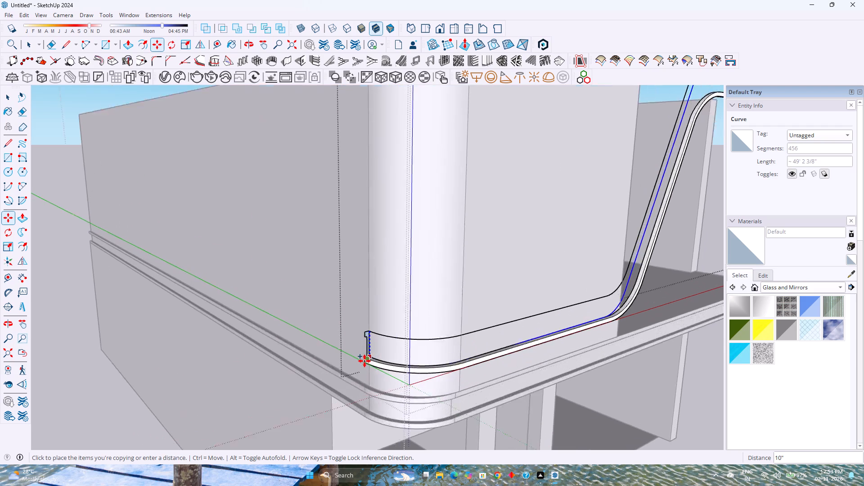
pyautogui.scroll(2, 364, 361)
pyautogui.press('Up')
pyautogui.scroll(14, 364, 361)
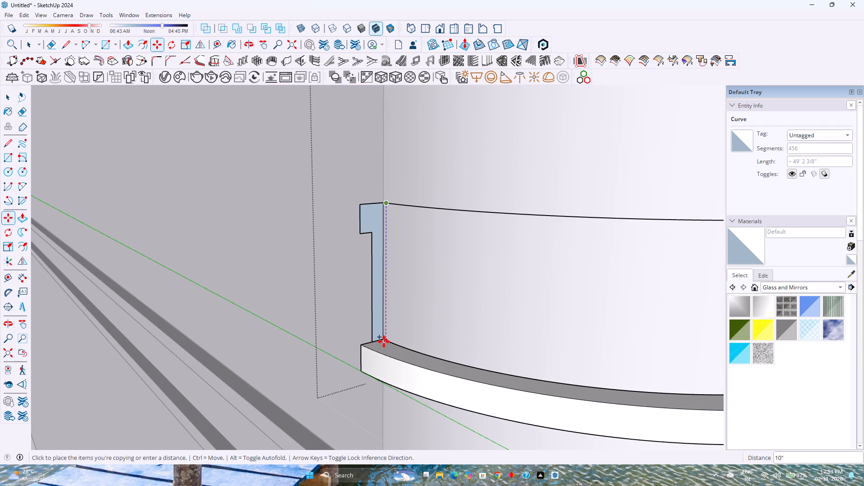
pyautogui.click(384, 341)
pyautogui.scroll(-9, 385, 340)
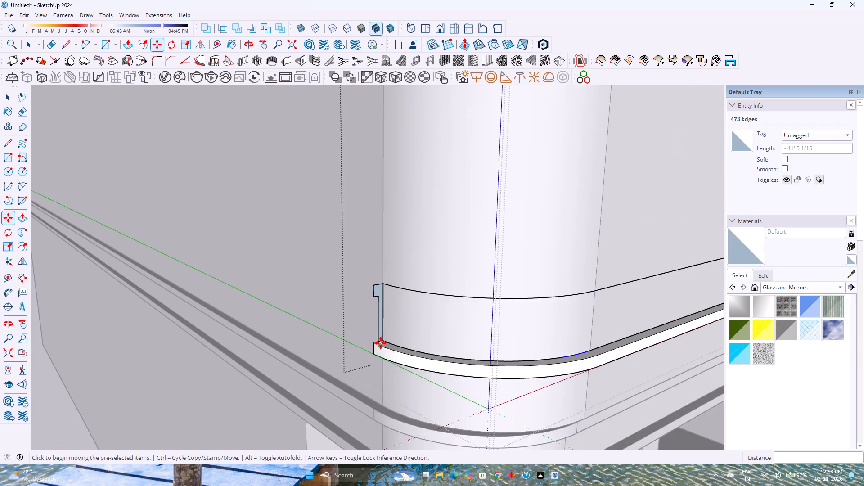
# Undo the downward copy of the path curve onto the lower border.
pyautogui.scroll(-9, 381, 343)
pyautogui.press('space')
pyautogui.scroll(5, 550, 331)
pyautogui.keyDown('shift'); pyautogui.moveTo(555, 329); pyautogui.dragTo(552, 331, button='middle'); pyautogui.keyUp('shift')
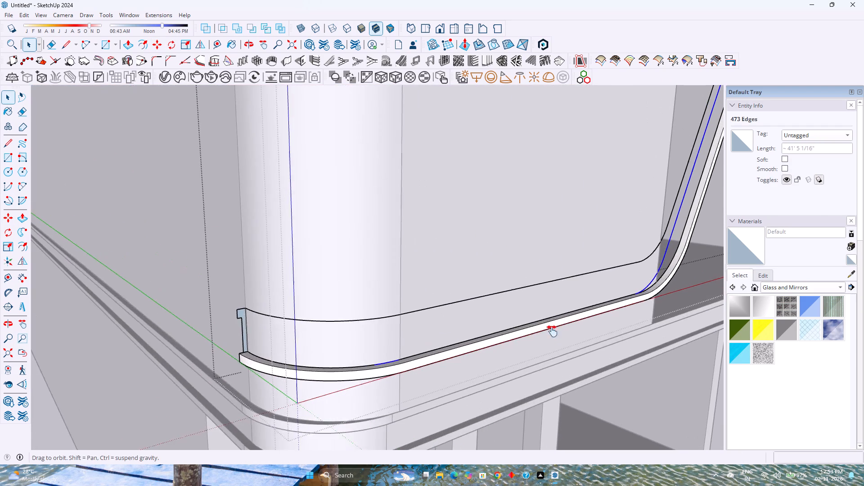
pyautogui.keyDown('shift'); pyautogui.moveTo(552, 331); pyautogui.dragTo(344, 429, button='middle'); pyautogui.keyUp('shift')
pyautogui.scroll(-6, 349, 422)
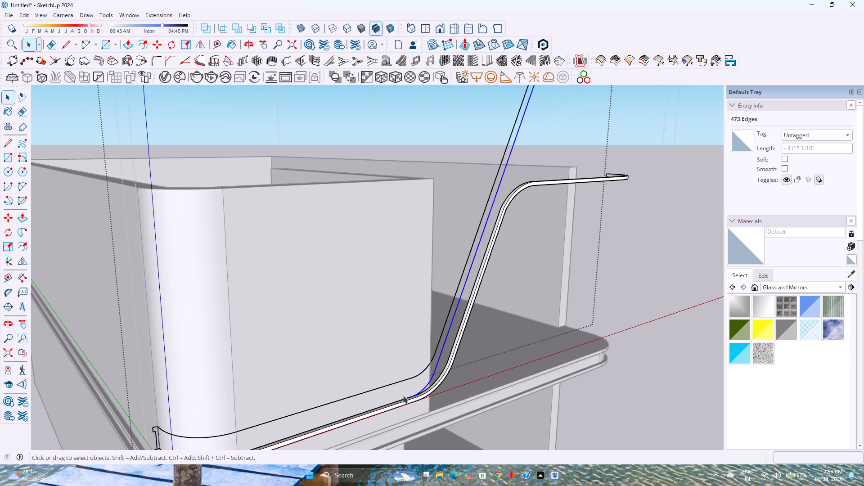
pyautogui.scroll(10, 405, 395)
pyautogui.scroll(-2, 423, 391)
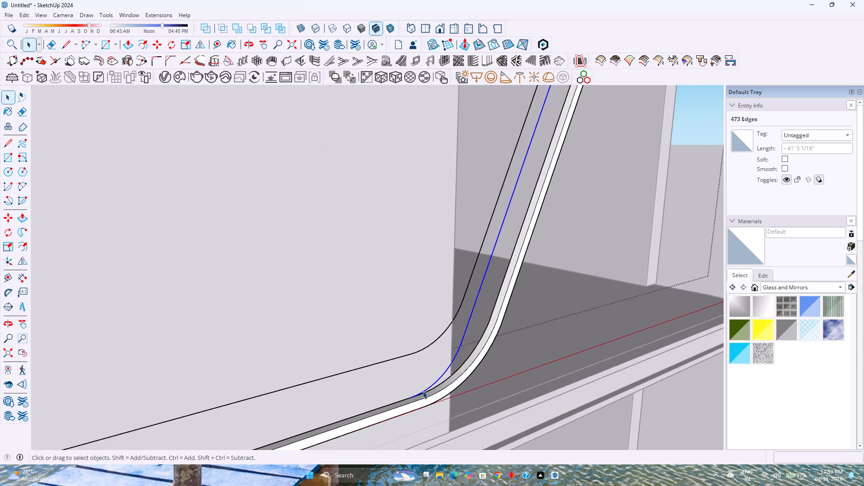
pyautogui.scroll(-5, 423, 391)
pyautogui.moveTo(422, 391); pyautogui.dragTo(421, 379, button='middle')
pyautogui.middleClick(421, 379)
pyautogui.hotkey('ctrl', 'z')
pyautogui.hotkey('ctrl', 'z')
# Copy the welded upper path curve about 11 15/16" from its lower bend endpoint to the matching endpoint on the lower border's inner edge.
pyautogui.scroll(-7, 421, 379)
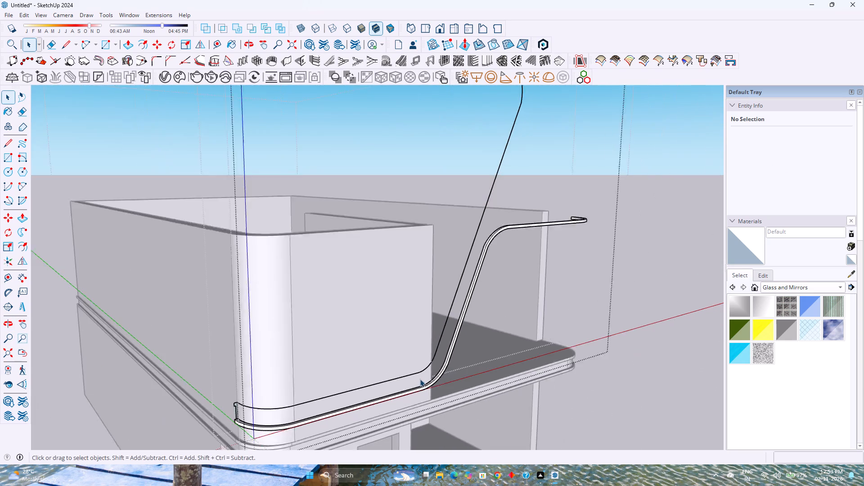
pyautogui.scroll(-1, 420, 379)
pyautogui.moveTo(360, 388); pyautogui.dragTo(486, 371, button='middle')
pyautogui.middleClick(488, 371)
pyautogui.scroll(4, 562, 369)
pyautogui.keyDown('shift'); pyautogui.moveTo(564, 364); pyautogui.dragTo(294, 414, button='middle'); pyautogui.keyUp('shift')
pyautogui.keyDown('shift'); pyautogui.middleClick(294, 414); pyautogui.keyUp('shift')
pyautogui.scroll(4, 290, 414)
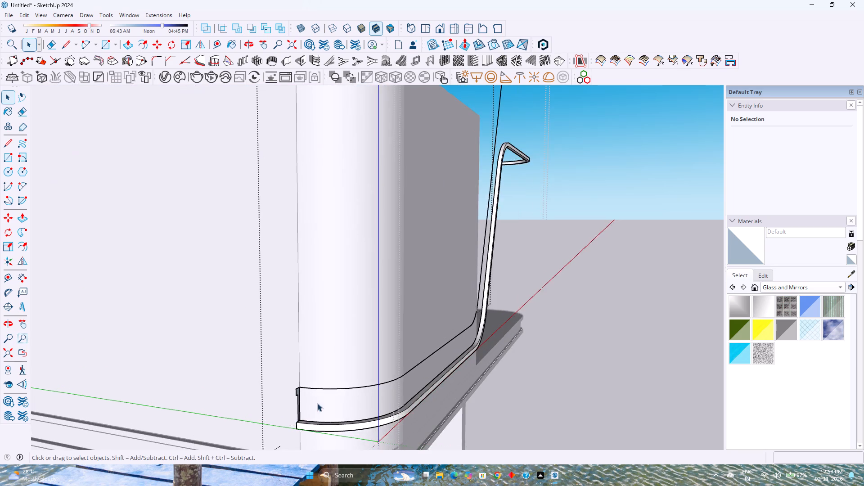
pyautogui.moveTo(318, 402); pyautogui.dragTo(465, 399, button='middle')
pyautogui.scroll(4, 323, 400)
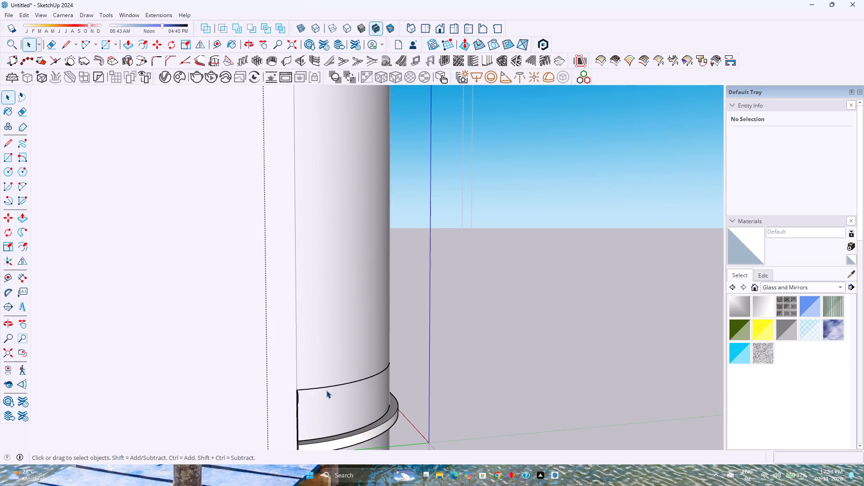
pyautogui.click(327, 386)
pyautogui.moveTo(333, 396); pyautogui.dragTo(195, 425, button='middle')
pyautogui.scroll(-5, 191, 419)
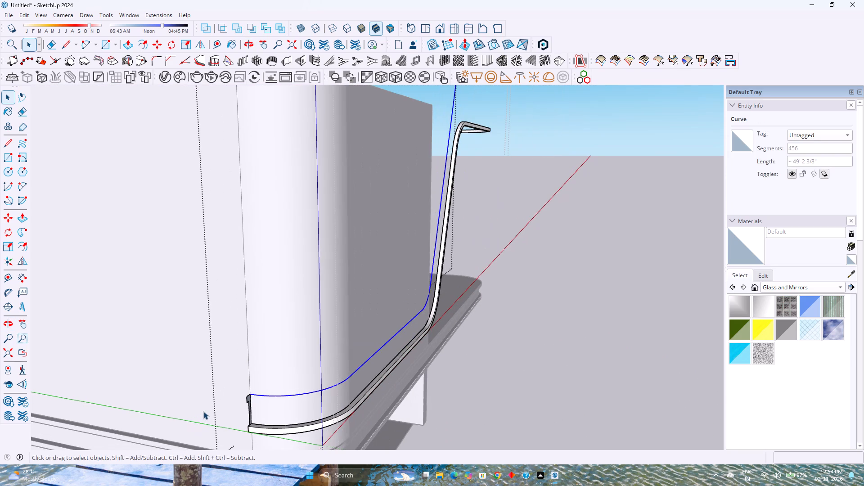
pyautogui.scroll(-5, 203, 409)
pyautogui.keyDown('shift'); pyautogui.scroll(1, 204, 405); pyautogui.keyUp('shift')
pyautogui.keyDown('shift'); pyautogui.moveTo(204, 405); pyautogui.dragTo(216, 446, button='middle'); pyautogui.keyUp('shift')
pyautogui.scroll(-6, 234, 412)
pyautogui.press('m')
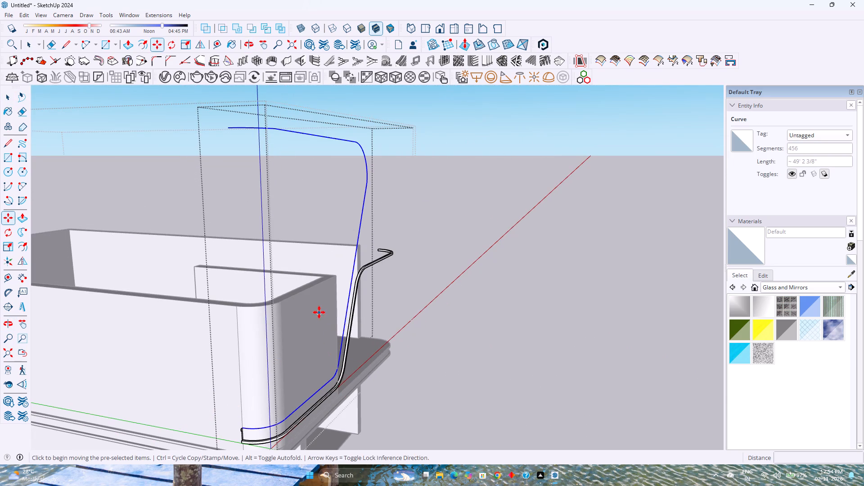
pyautogui.moveTo(321, 313); pyautogui.dragTo(266, 457, button='middle')
pyautogui.click(148, 375)
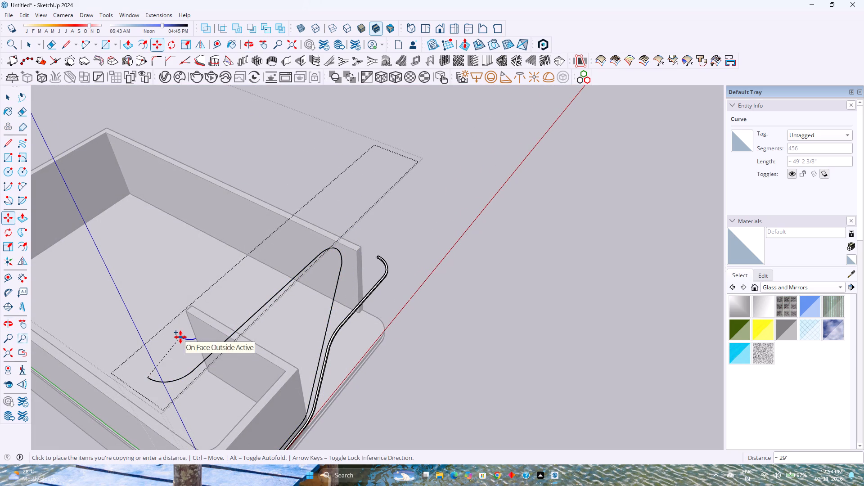
pyautogui.press('Escape')
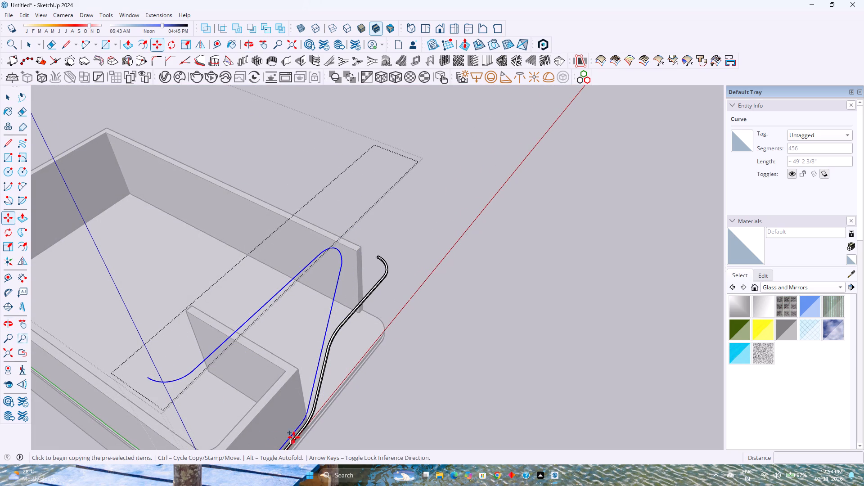
pyautogui.moveTo(296, 427); pyautogui.dragTo(184, 375, button='middle')
pyautogui.scroll(7, 275, 365)
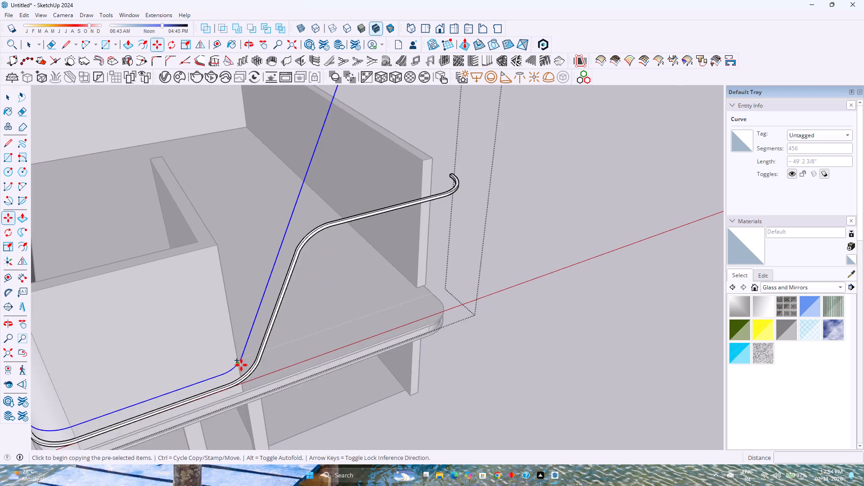
pyautogui.scroll(5, 241, 365)
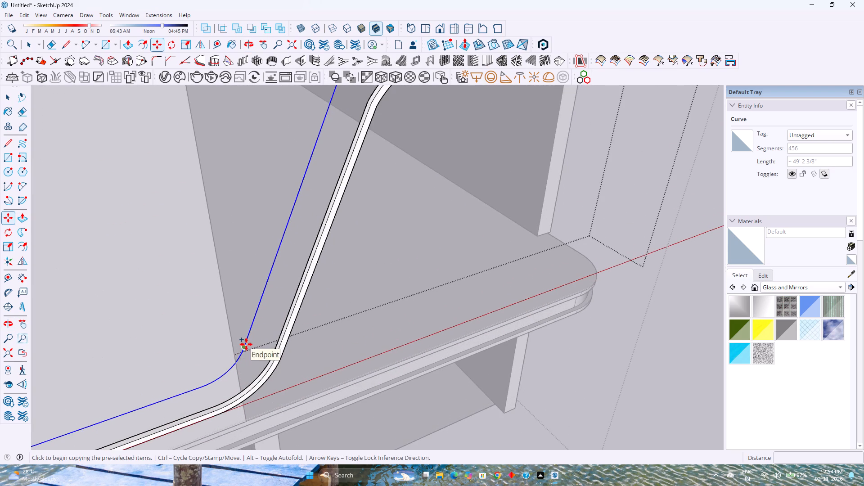
pyautogui.click(246, 344)
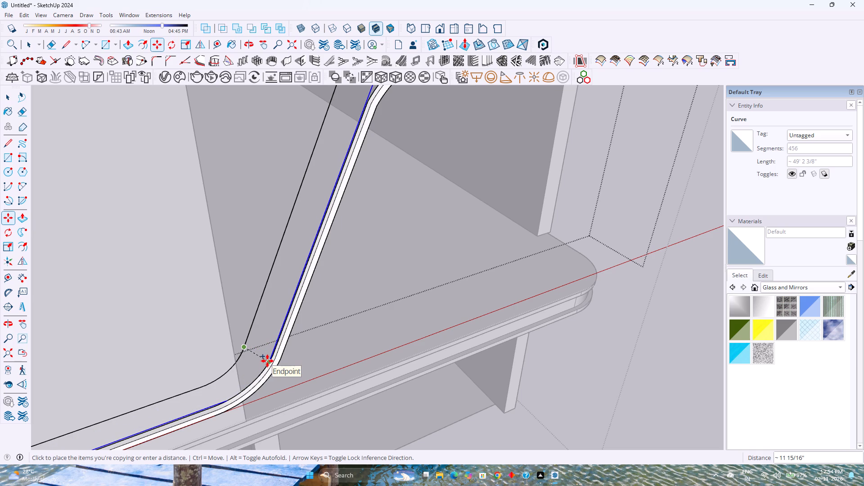
pyautogui.click(267, 361)
# Explode the copied path curve on the lower border into separate edges.
pyautogui.scroll(-14, 267, 361)
pyautogui.moveTo(226, 378); pyautogui.dragTo(375, 315, button='middle')
pyautogui.middleClick(379, 314)
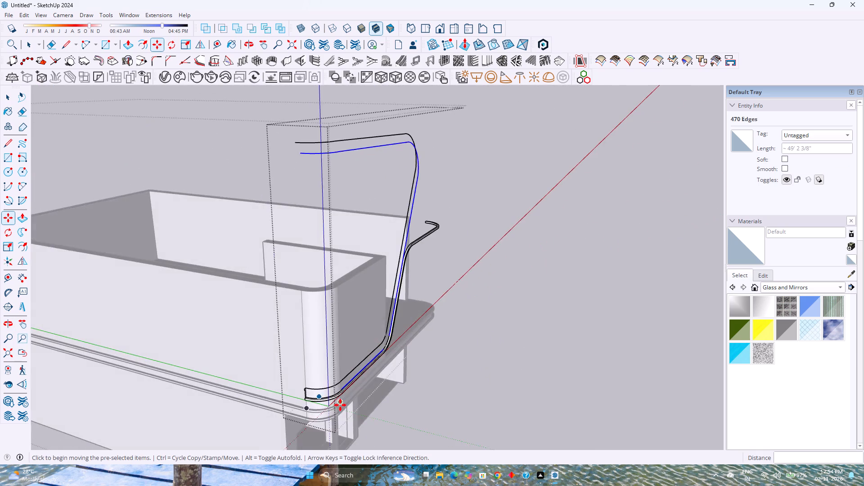
pyautogui.scroll(12, 340, 405)
pyautogui.press('space')
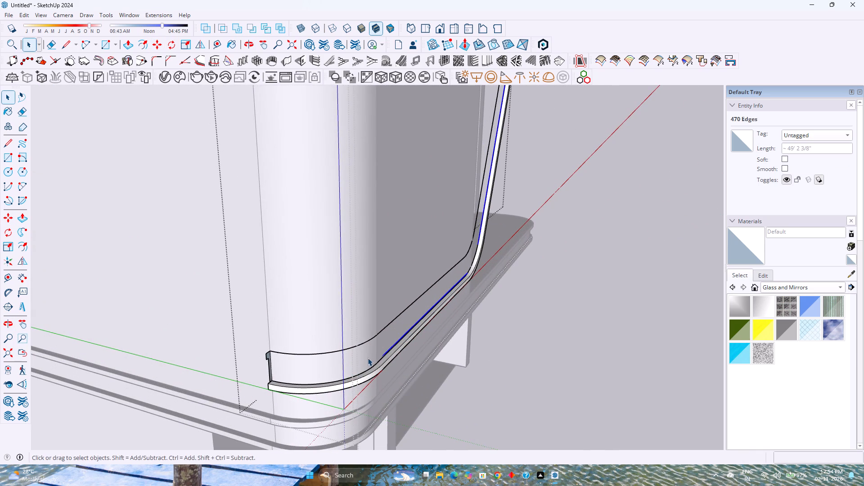
pyautogui.press('e')
pyautogui.press('x')
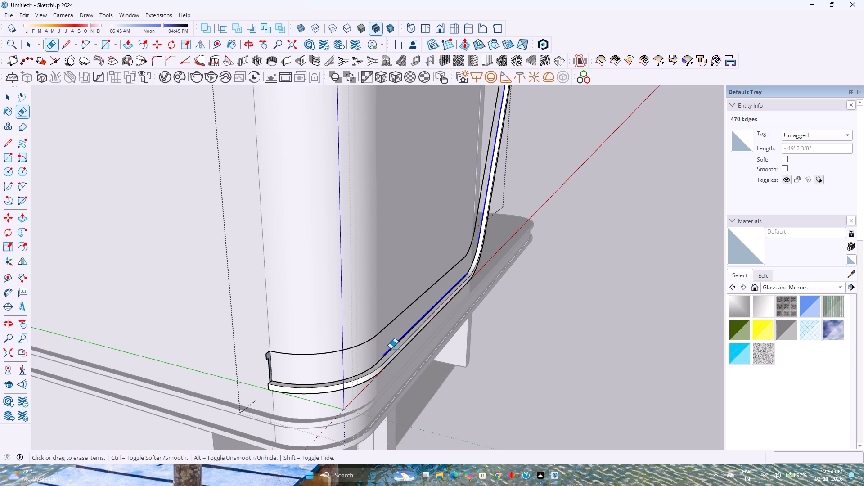
pyautogui.rightClick(390, 348)
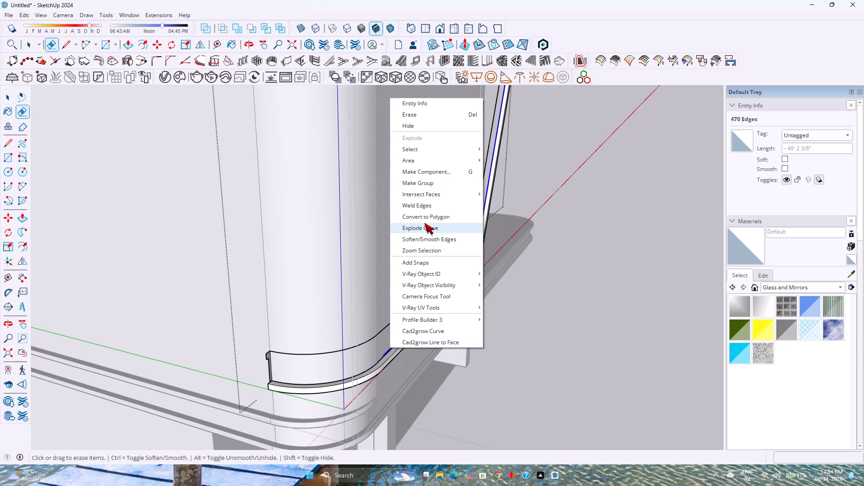
pyautogui.click(424, 223)
# Erase the copied path's straight edge running along the lower border at the base of the front.
pyautogui.moveTo(449, 315); pyautogui.dragTo(391, 373, button='middle')
pyautogui.scroll(-1, 390, 336)
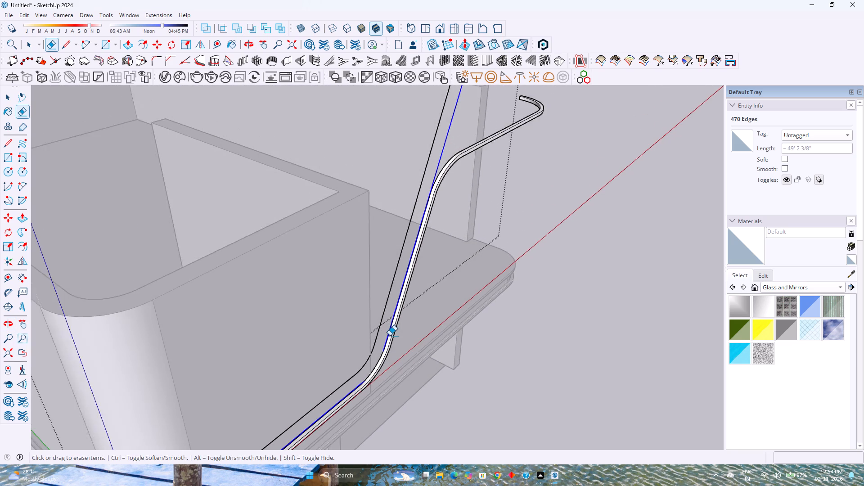
pyautogui.scroll(-2, 390, 336)
pyautogui.scroll(8, 345, 408)
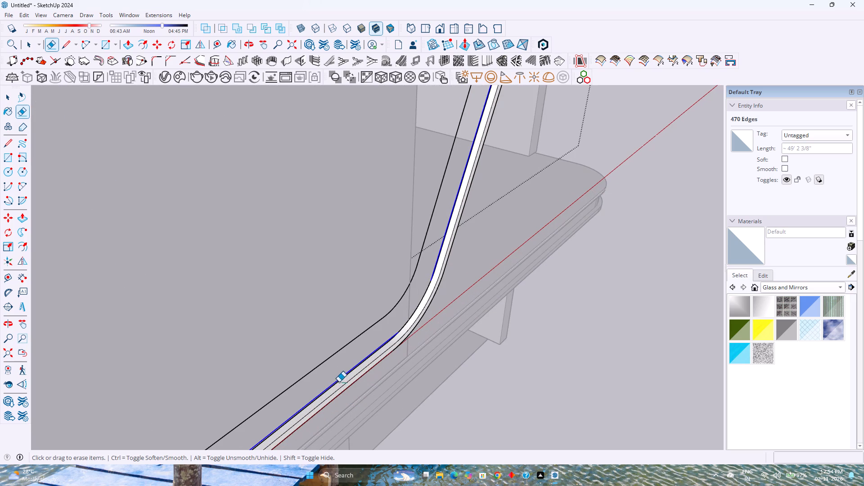
pyautogui.click(339, 378)
pyautogui.scroll(-12, 340, 378)
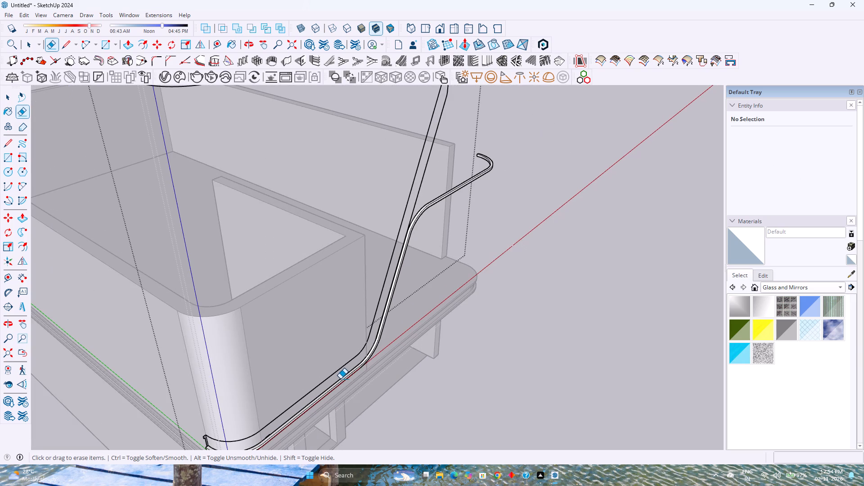
# Weld the copied path's long sloping edge, upper corner bend, straight top run and curved end edges together.
pyautogui.press('space')
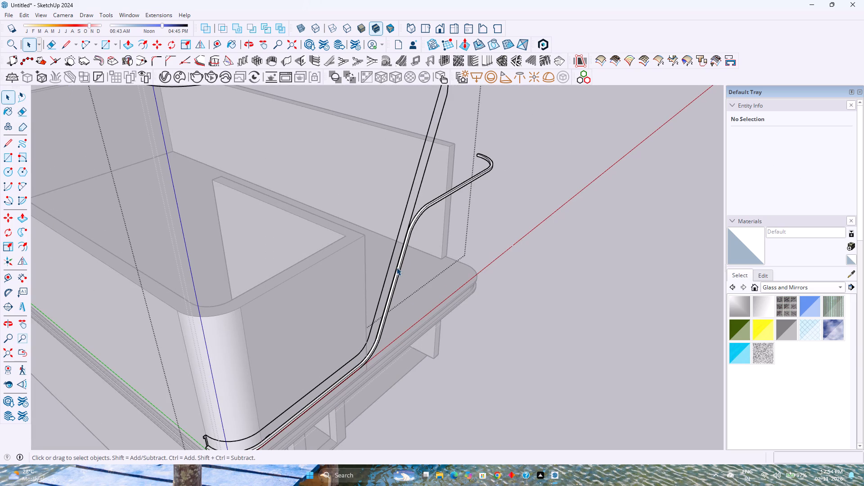
pyautogui.click(396, 267)
pyautogui.keyDown('shift'); pyautogui.moveTo(436, 280); pyautogui.dragTo(391, 447, button='middle'); pyautogui.keyUp('shift')
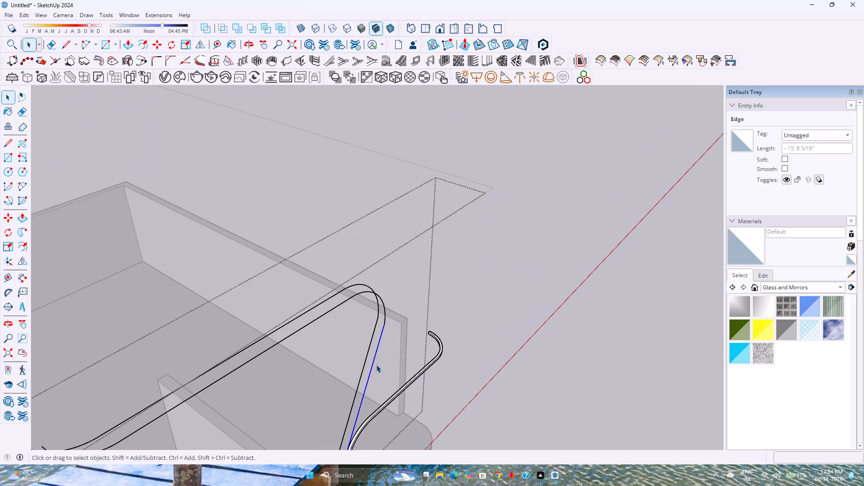
pyautogui.click(385, 317)
pyautogui.scroll(-1, 371, 332)
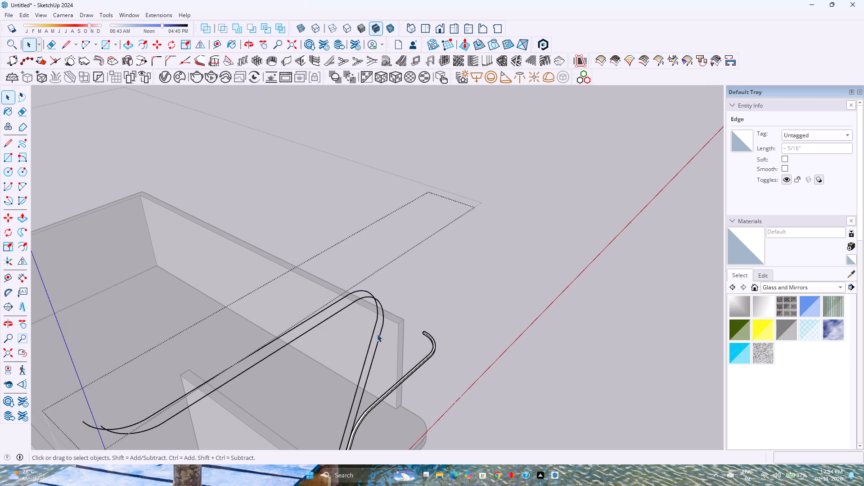
pyautogui.click(379, 333)
pyautogui.click(382, 312)
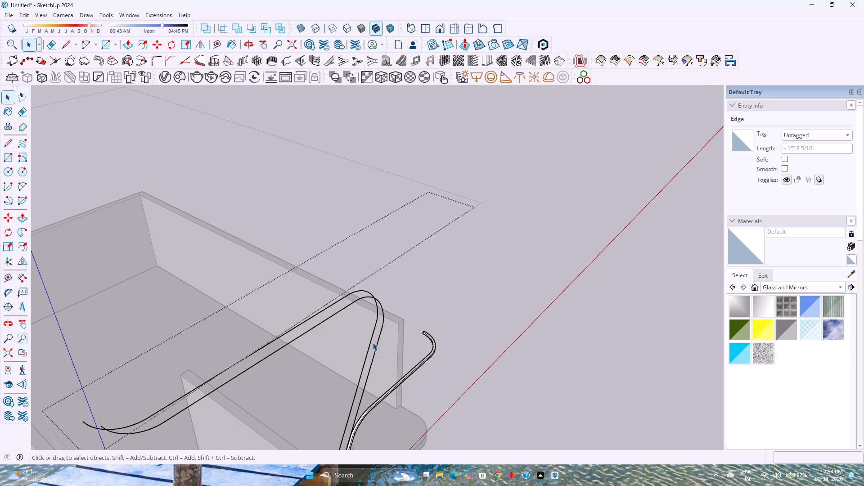
pyautogui.click(378, 349)
pyautogui.click(376, 344)
pyautogui.moveTo(373, 334); pyautogui.dragTo(343, 405, button='middle')
pyautogui.moveTo(319, 408); pyautogui.dragTo(306, 408, button='middle')
pyautogui.moveTo(301, 408); pyautogui.dragTo(233, 308, button='middle')
pyautogui.keyDown('shift'); pyautogui.moveTo(264, 306); pyautogui.dragTo(328, 395, button='middle'); pyautogui.keyUp('shift')
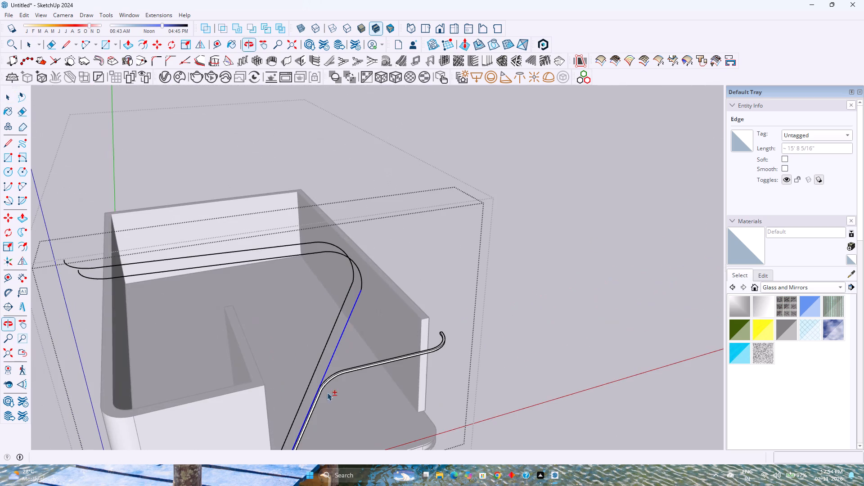
pyautogui.keyDown('ctrl'); pyautogui.click(361, 279); pyautogui.keyUp('ctrl')
pyautogui.moveTo(358, 288); pyautogui.dragTo(357, 285, button='middle')
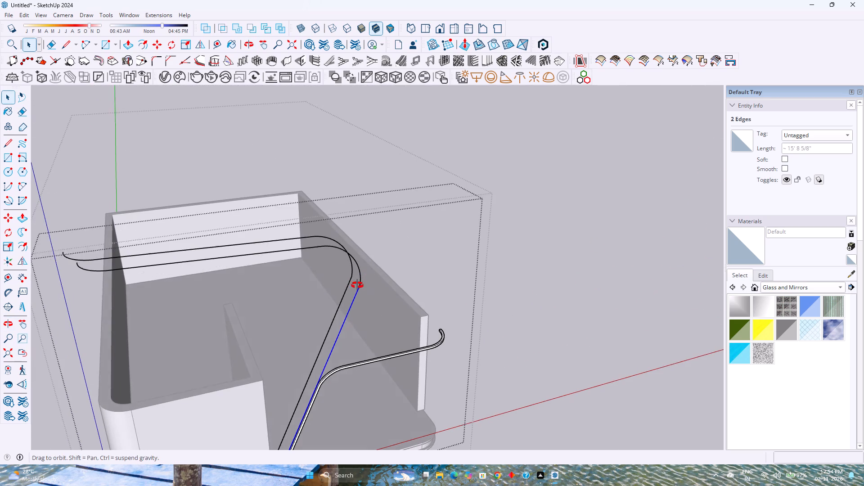
pyautogui.moveTo(357, 285); pyautogui.dragTo(370, 265, button='middle')
pyautogui.middleClick(370, 264)
pyautogui.keyDown('ctrl'); pyautogui.moveTo(370, 216); pyautogui.dragTo(389, 256); pyautogui.keyUp('ctrl')
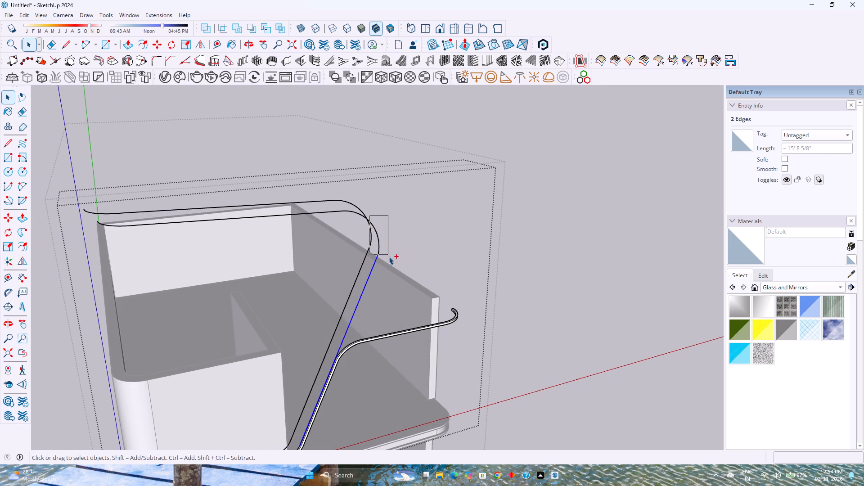
pyautogui.keyDown('ctrl'); pyautogui.moveTo(389, 256); pyautogui.dragTo(394, 276); pyautogui.keyUp('ctrl')
pyautogui.keyDown('ctrl'); pyautogui.moveTo(317, 207); pyautogui.dragTo(374, 230); pyautogui.keyUp('ctrl')
pyautogui.keyDown('ctrl'); pyautogui.moveTo(249, 246); pyautogui.dragTo(303, 252, button='middle'); pyautogui.keyUp('ctrl')
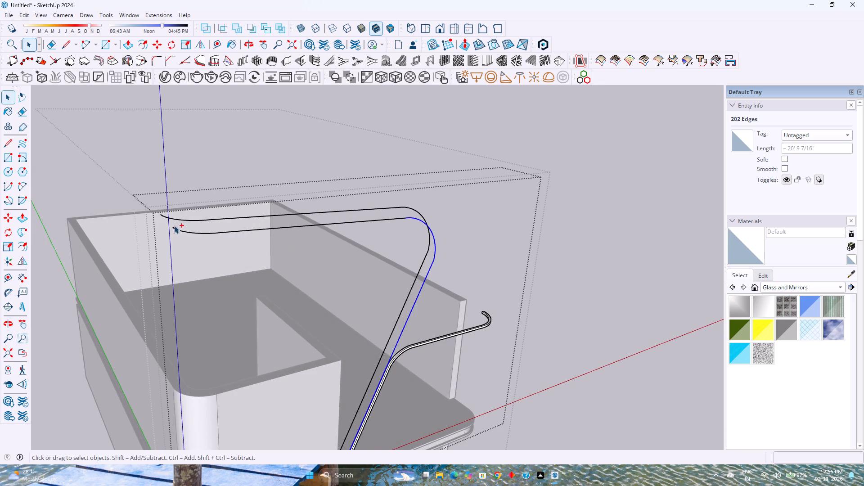
pyautogui.keyDown('ctrl'); pyautogui.moveTo(171, 224); pyautogui.dragTo(383, 243); pyautogui.keyUp('ctrl')
pyautogui.keyDown('ctrl'); pyautogui.moveTo(383, 243); pyautogui.dragTo(391, 236); pyautogui.keyUp('ctrl')
pyautogui.keyDown('ctrl'); pyautogui.moveTo(210, 227); pyautogui.dragTo(326, 235); pyautogui.keyUp('ctrl')
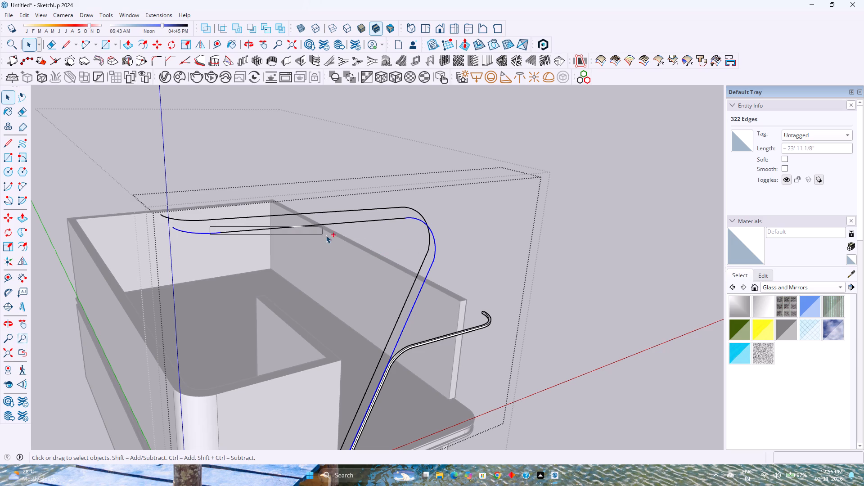
pyautogui.keyDown('ctrl'); pyautogui.moveTo(326, 235); pyautogui.dragTo(349, 239); pyautogui.keyUp('ctrl')
pyautogui.keyDown('ctrl'); pyautogui.click(289, 227); pyautogui.keyUp('ctrl')
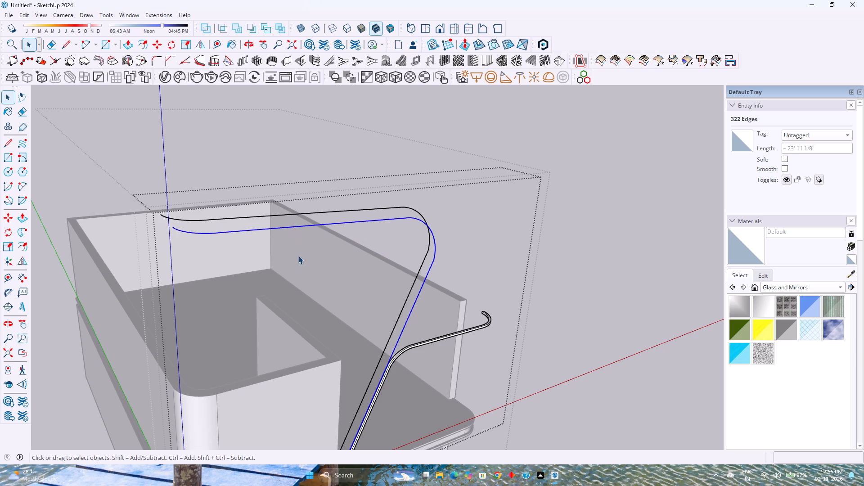
pyautogui.scroll(-3, 288, 270)
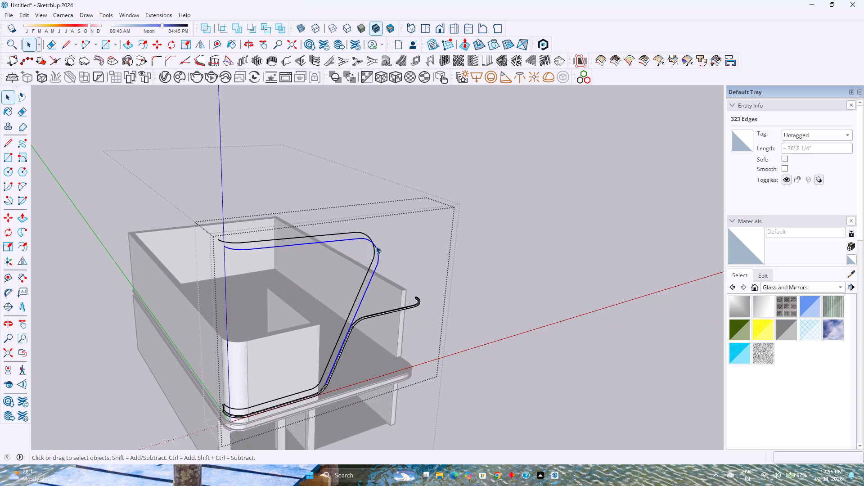
pyautogui.rightClick(375, 246)
pyautogui.click(422, 353)
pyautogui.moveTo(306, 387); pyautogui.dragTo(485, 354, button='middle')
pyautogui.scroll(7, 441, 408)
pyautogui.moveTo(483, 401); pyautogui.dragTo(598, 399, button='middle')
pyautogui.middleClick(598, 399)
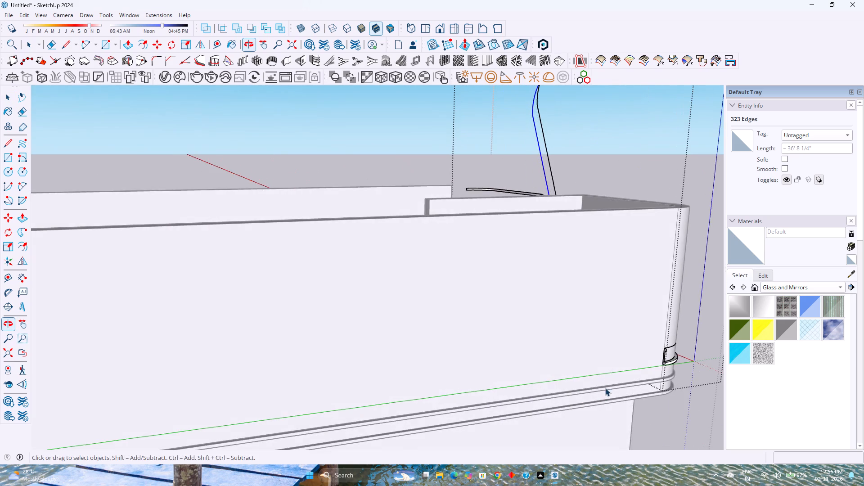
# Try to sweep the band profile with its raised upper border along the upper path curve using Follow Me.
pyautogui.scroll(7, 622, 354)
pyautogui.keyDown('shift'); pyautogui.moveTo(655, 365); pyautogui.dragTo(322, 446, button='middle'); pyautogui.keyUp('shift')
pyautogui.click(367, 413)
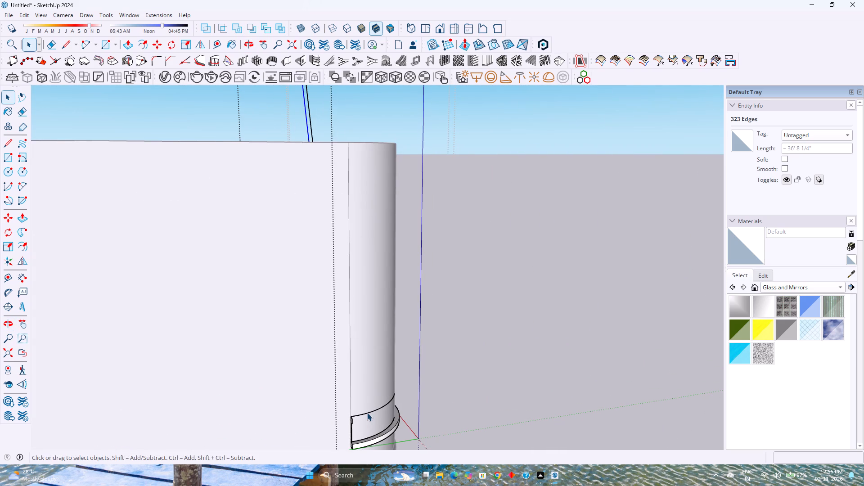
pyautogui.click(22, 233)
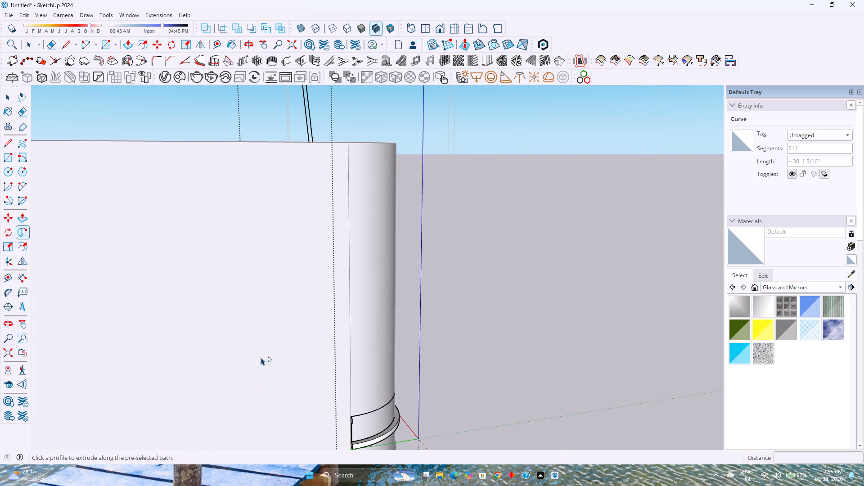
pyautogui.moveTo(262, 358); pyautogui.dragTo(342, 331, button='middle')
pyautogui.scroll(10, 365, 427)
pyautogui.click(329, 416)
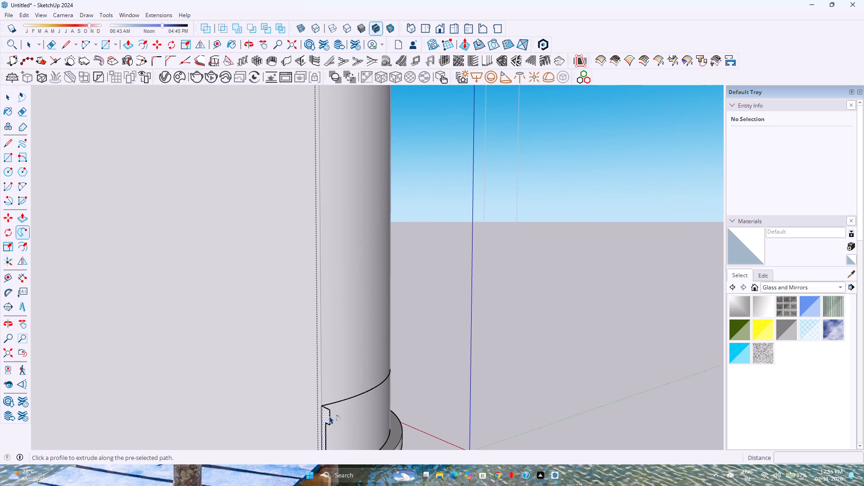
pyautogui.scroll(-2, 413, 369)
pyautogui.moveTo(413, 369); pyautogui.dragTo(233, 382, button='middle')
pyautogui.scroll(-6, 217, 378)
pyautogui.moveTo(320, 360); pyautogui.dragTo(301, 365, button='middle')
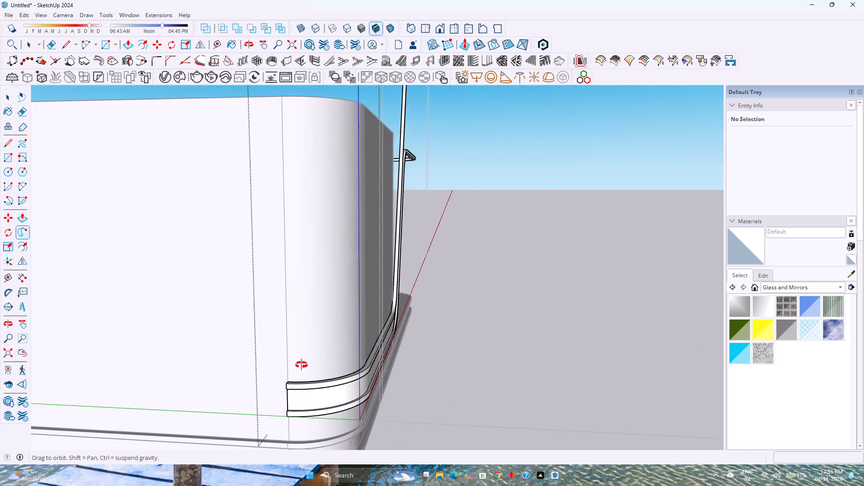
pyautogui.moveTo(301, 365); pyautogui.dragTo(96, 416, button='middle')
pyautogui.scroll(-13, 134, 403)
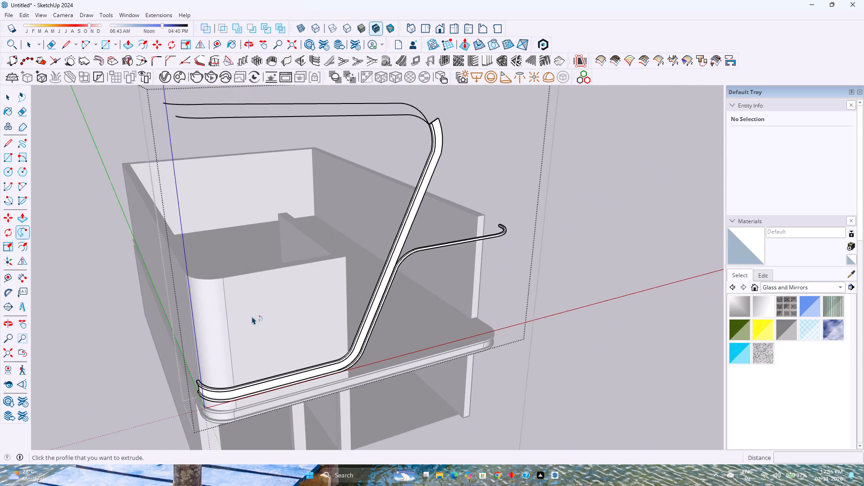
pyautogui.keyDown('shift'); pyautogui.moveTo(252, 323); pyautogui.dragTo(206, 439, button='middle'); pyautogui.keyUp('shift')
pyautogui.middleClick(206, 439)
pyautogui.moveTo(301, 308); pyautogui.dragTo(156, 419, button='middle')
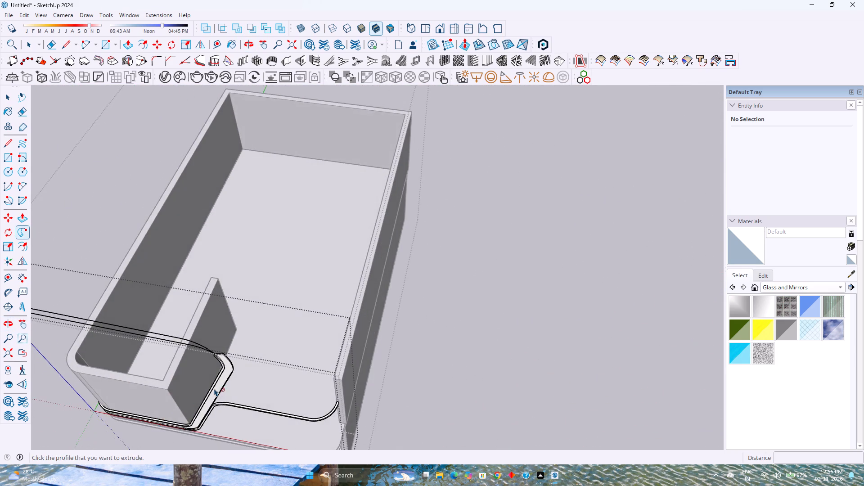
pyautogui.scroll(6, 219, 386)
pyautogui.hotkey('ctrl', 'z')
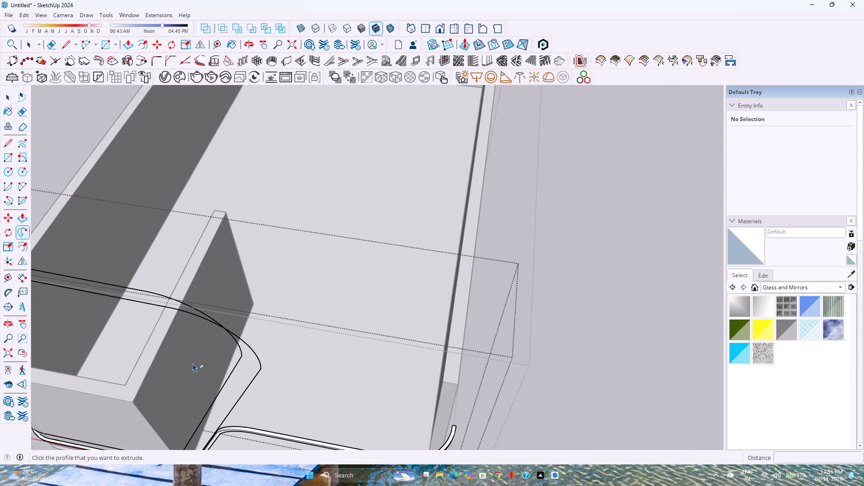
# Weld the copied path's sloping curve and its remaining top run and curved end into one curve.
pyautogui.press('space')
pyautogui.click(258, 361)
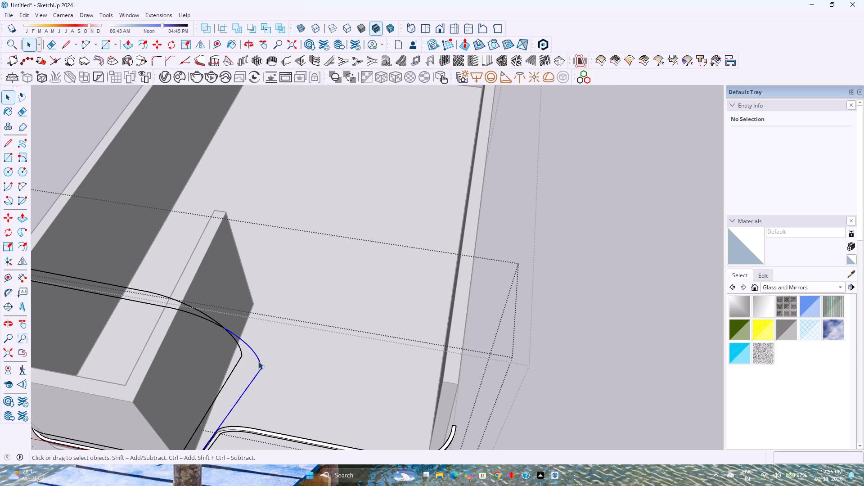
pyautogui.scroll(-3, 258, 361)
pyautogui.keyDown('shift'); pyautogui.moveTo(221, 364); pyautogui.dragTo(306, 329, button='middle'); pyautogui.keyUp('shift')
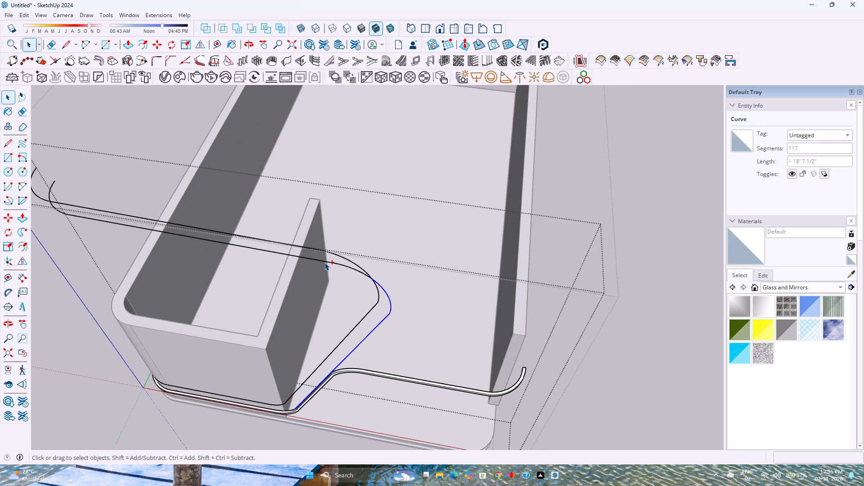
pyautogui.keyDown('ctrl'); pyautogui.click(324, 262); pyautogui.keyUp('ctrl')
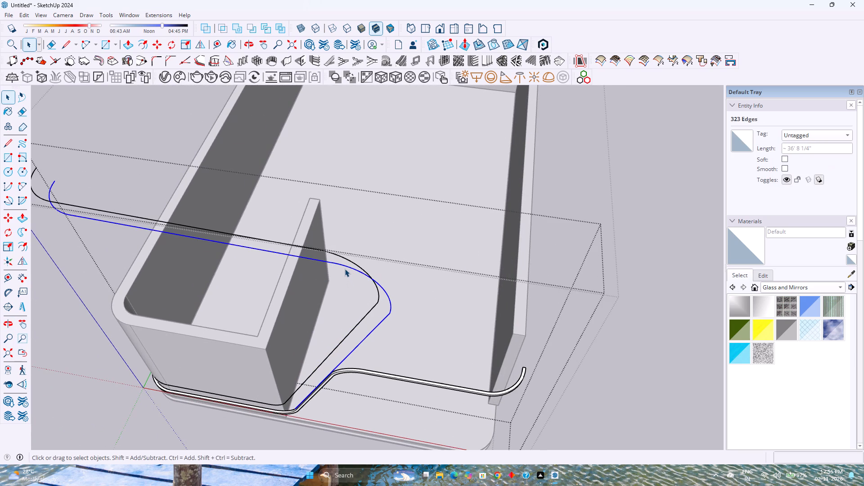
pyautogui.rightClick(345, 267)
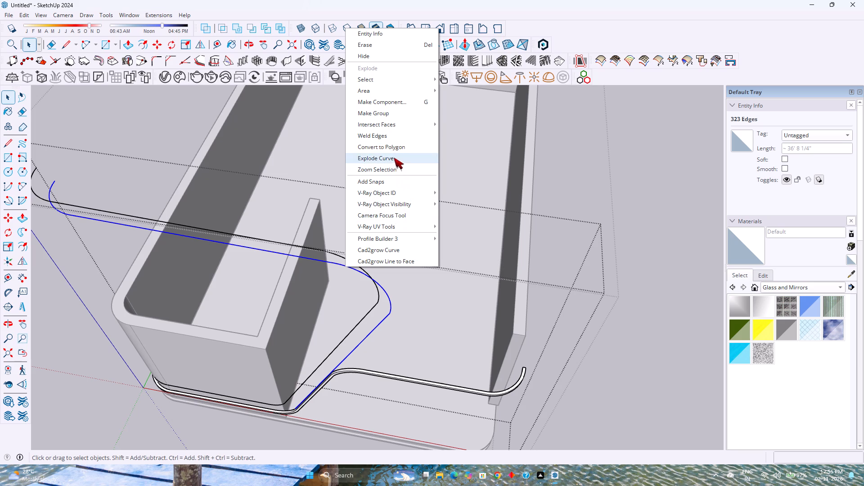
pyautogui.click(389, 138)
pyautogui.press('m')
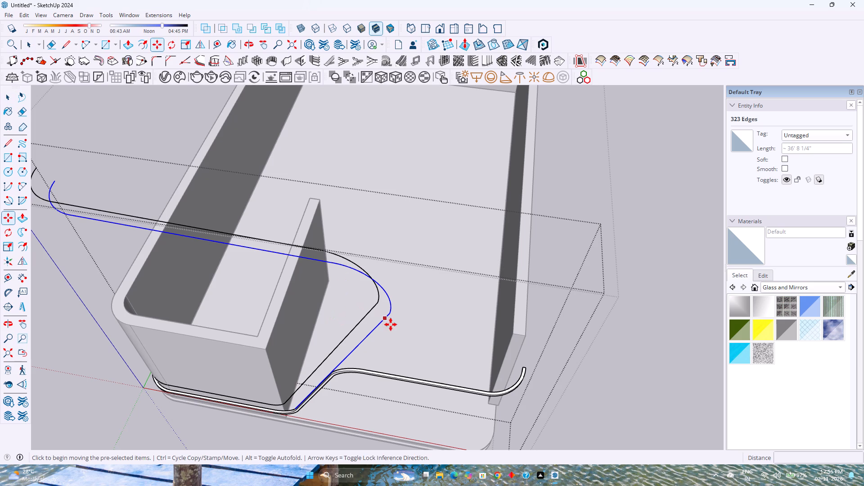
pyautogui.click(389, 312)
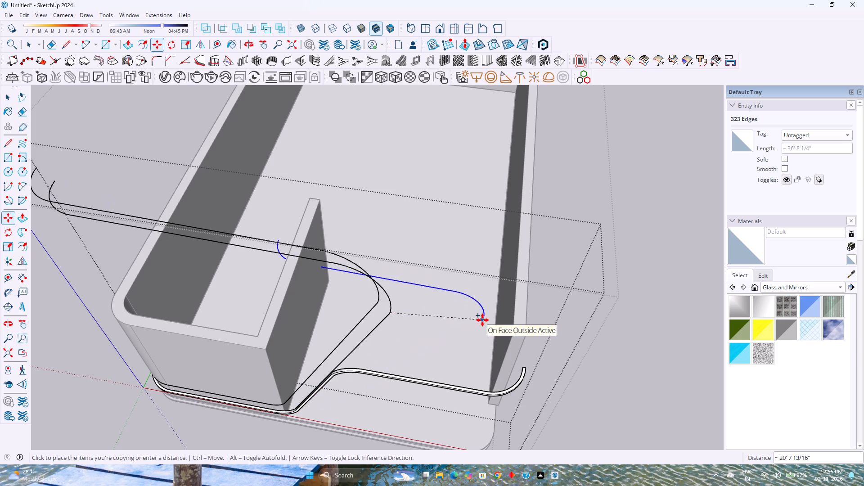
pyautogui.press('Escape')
# Undo the weld, edge clean-up and copy of the path curve on the lower border, leaving only the original path curve.
pyautogui.hotkey('ctrl', 'z')
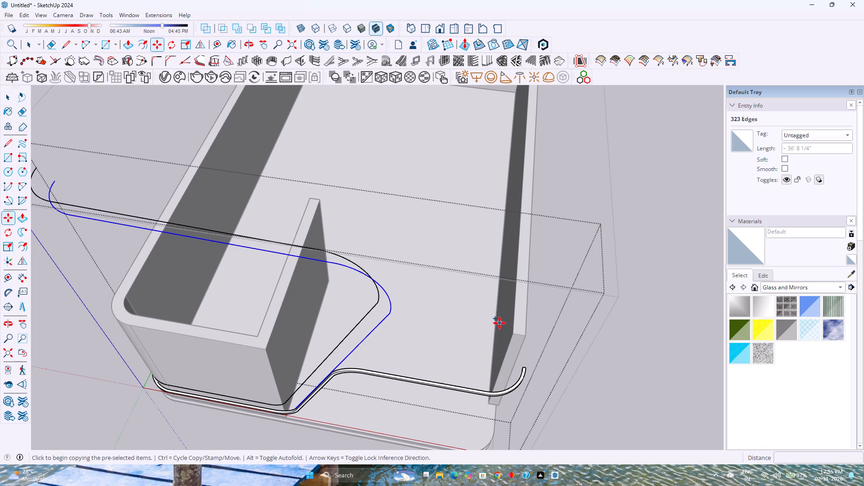
pyautogui.hotkey('ctrl', 'z')
pyautogui.hotkey('ctrl', 'z')
pyautogui.hotkey('ctrl', 'z')
pyautogui.press('space')
pyautogui.hotkey('ctrl', 'z')
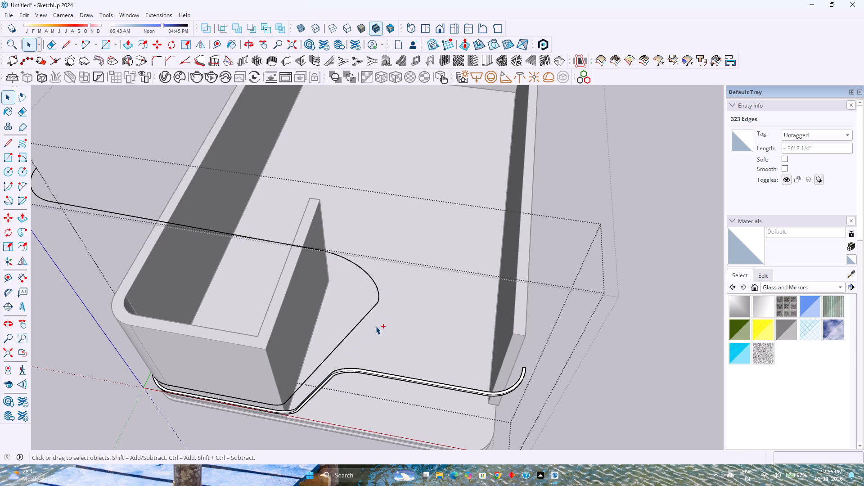
# Copy the original upper path curve 20' along the red axis, clear of the building front.
pyautogui.scroll(-2, 376, 328)
pyautogui.click(364, 321)
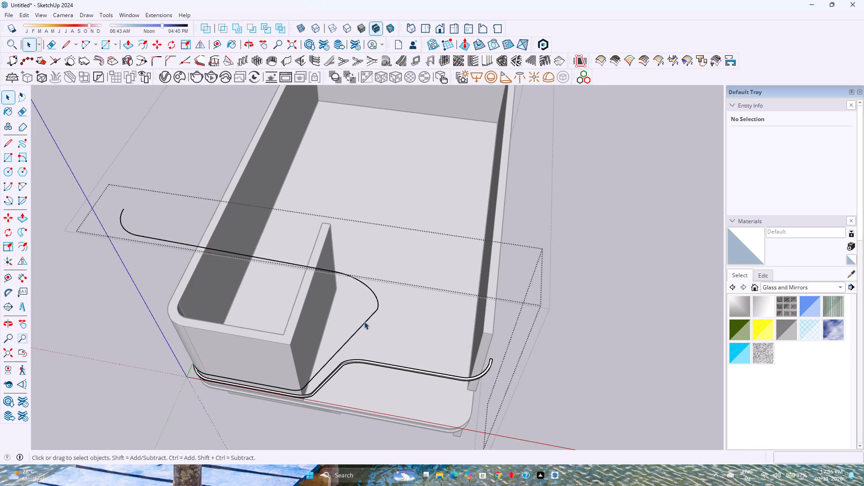
pyautogui.press('m')
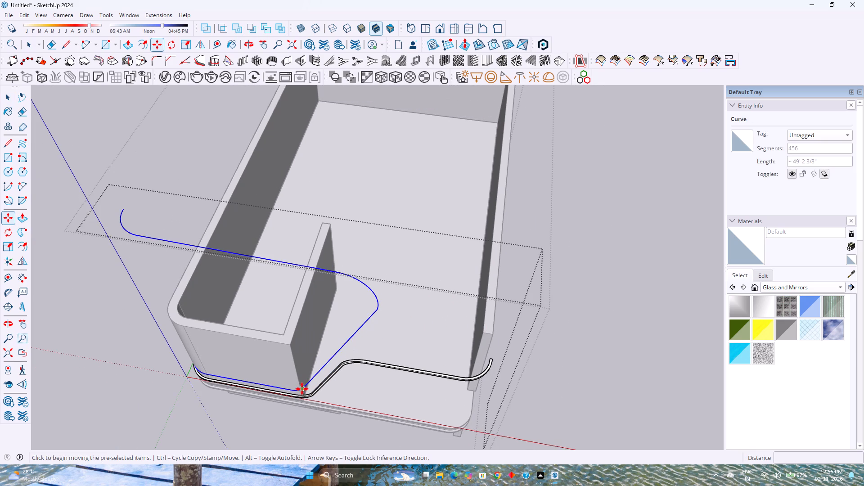
pyautogui.click(300, 390)
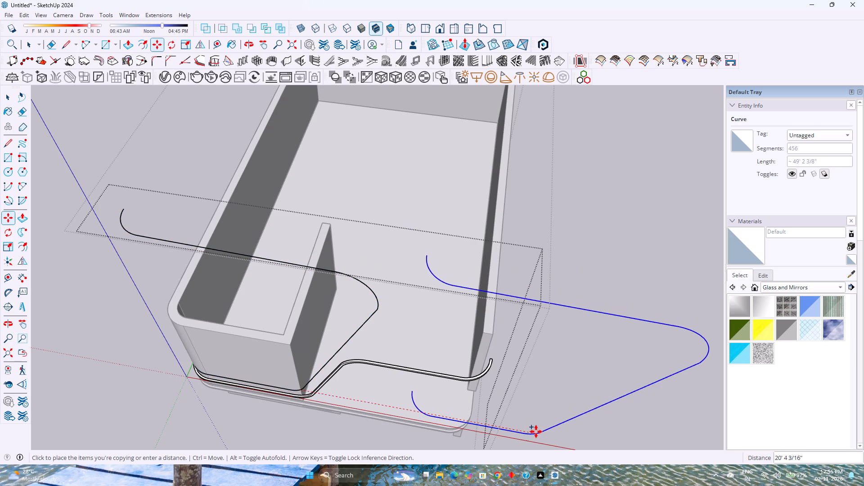
pyautogui.press('Right')
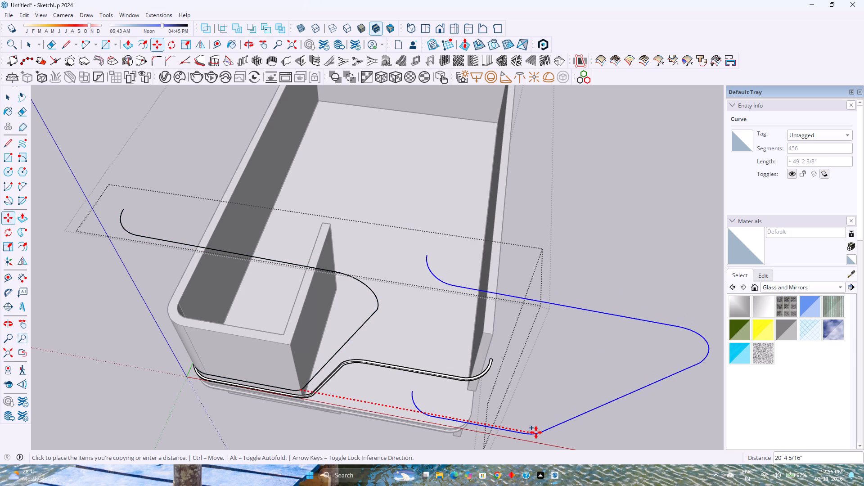
pyautogui.write('20')
pyautogui.press("'")
pyautogui.press('Return')
pyautogui.press('space')
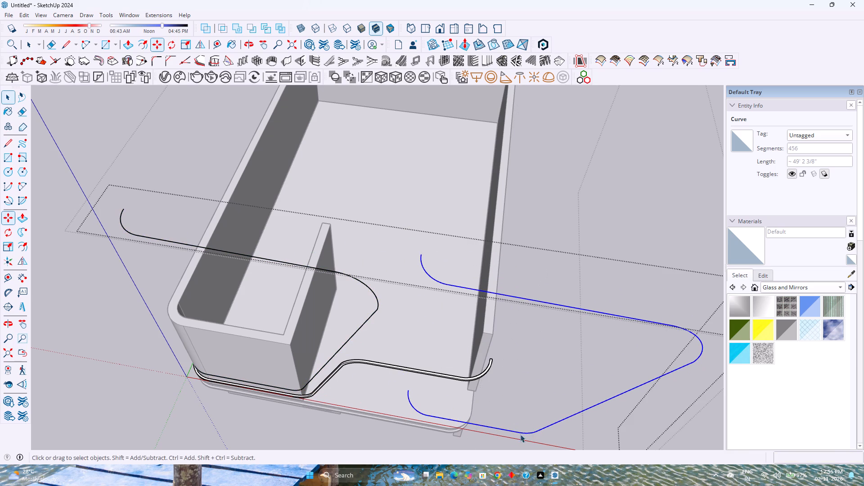
# Sweep the band profile with its raised upper border along the original upper path curve using Follow Me.
pyautogui.scroll(-2, 441, 431)
pyautogui.moveTo(281, 427); pyautogui.dragTo(364, 365, button='middle')
pyautogui.click(438, 293)
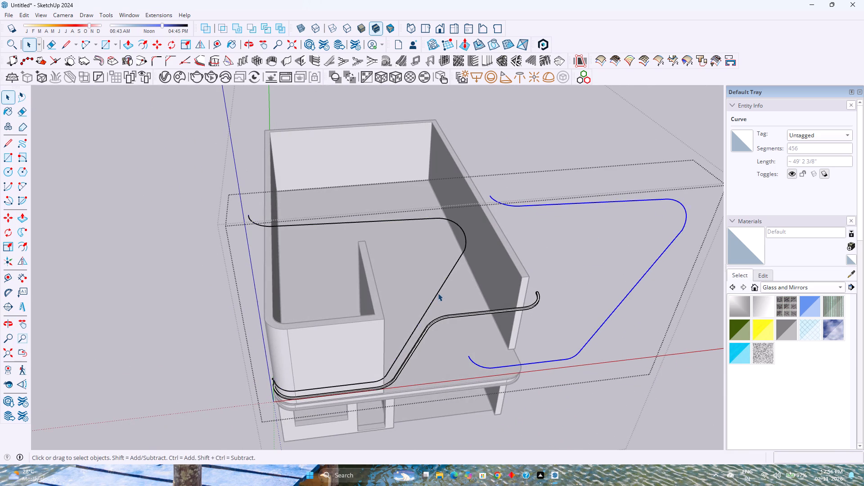
pyautogui.moveTo(341, 343); pyautogui.dragTo(522, 274, button='middle')
pyautogui.scroll(2, 461, 350)
pyautogui.scroll(3, 418, 339)
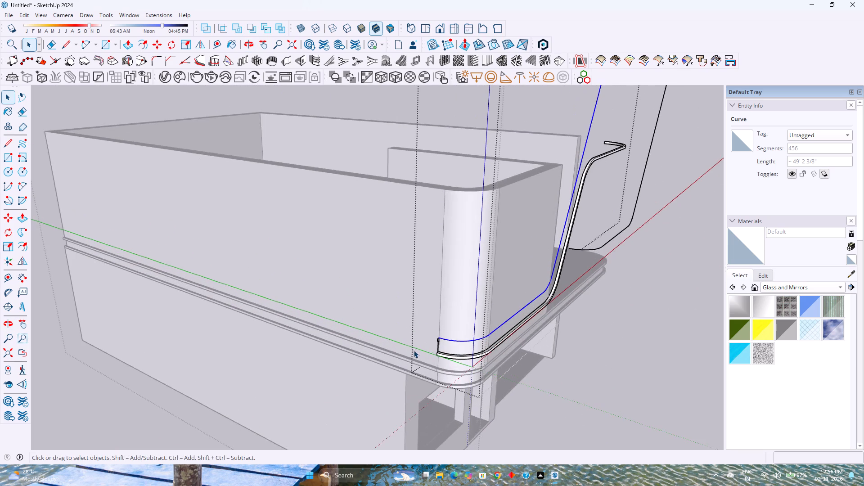
pyautogui.scroll(1, 414, 350)
pyautogui.keyDown('shift'); pyautogui.moveTo(498, 345); pyautogui.dragTo(458, 380, button='middle'); pyautogui.keyUp('shift')
pyautogui.moveTo(420, 389); pyautogui.dragTo(597, 348, button='middle')
pyautogui.scroll(8, 460, 373)
pyautogui.moveTo(409, 391); pyautogui.dragTo(513, 384, button='middle')
pyautogui.click(22, 231)
pyautogui.scroll(3, 351, 358)
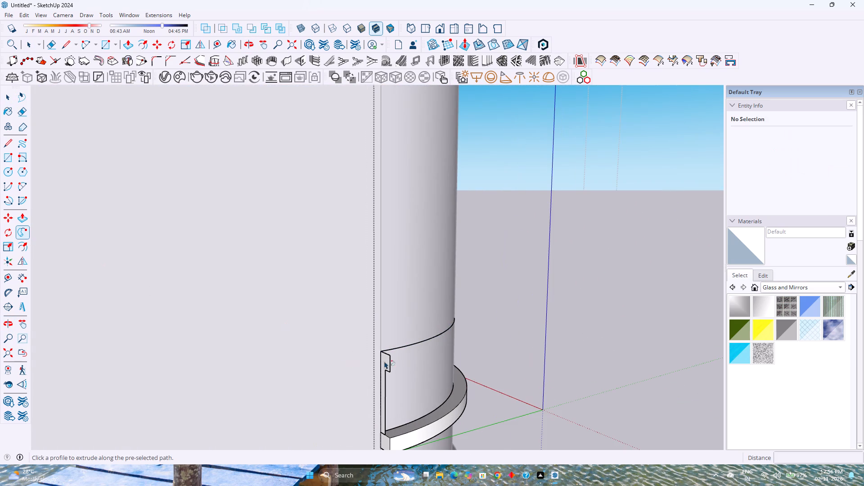
pyautogui.click(388, 361)
pyautogui.moveTo(436, 362); pyautogui.dragTo(144, 393, button='middle')
pyautogui.middleClick(142, 393)
pyautogui.scroll(-8, 141, 392)
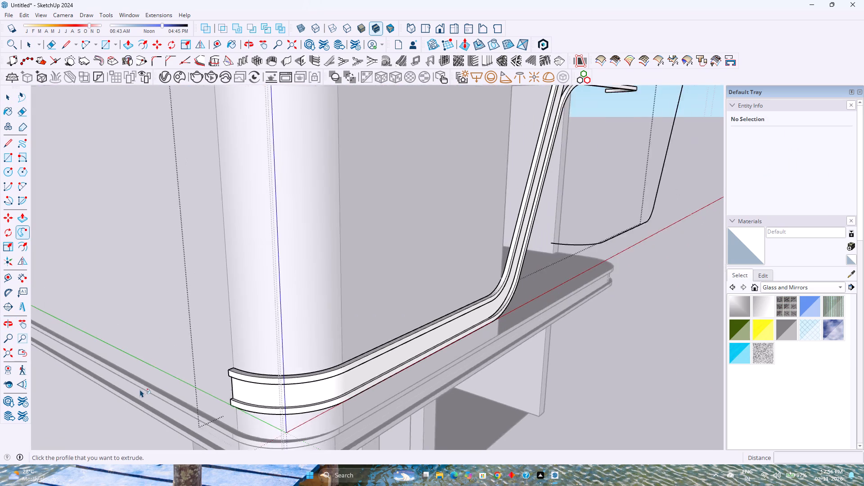
pyautogui.scroll(-2, 140, 389)
pyautogui.moveTo(372, 338); pyautogui.dragTo(162, 396, button='middle')
pyautogui.scroll(-3, 199, 381)
pyautogui.keyDown('shift'); pyautogui.moveTo(300, 357); pyautogui.dragTo(60, 396, button='middle'); pyautogui.keyUp('shift')
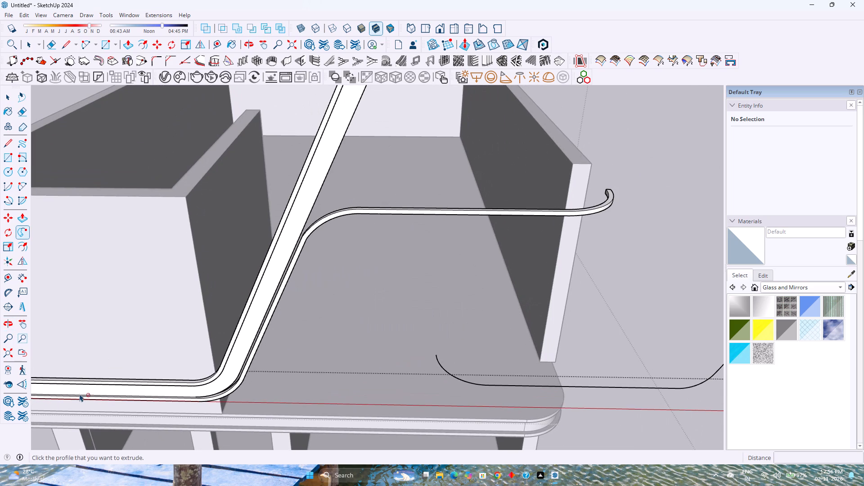
# Explode the path curve copied beside the building into separate edges.
pyautogui.press('space')
pyautogui.click(462, 380)
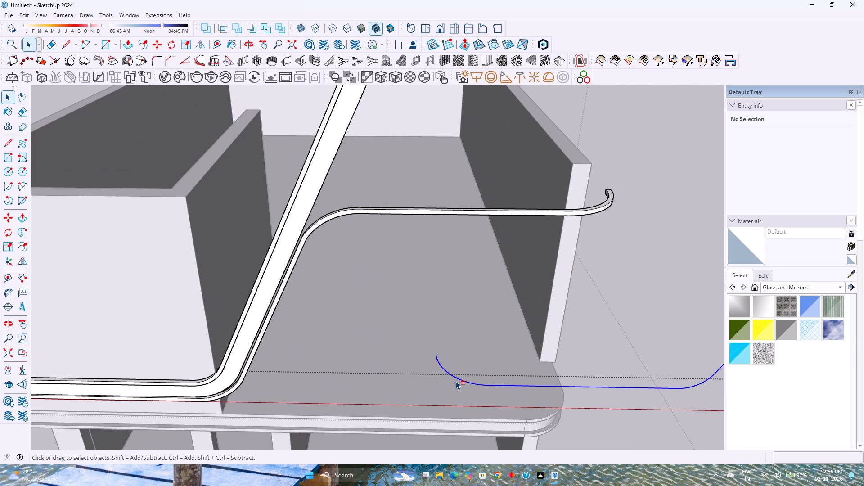
pyautogui.keyDown('shift'); pyautogui.moveTo(449, 383); pyautogui.dragTo(354, 398, button='middle'); pyautogui.keyUp('shift')
pyautogui.keyDown('shift'); pyautogui.middleClick(353, 398); pyautogui.keyUp('shift')
pyautogui.scroll(-7, 349, 396)
pyautogui.rightClick(349, 396)
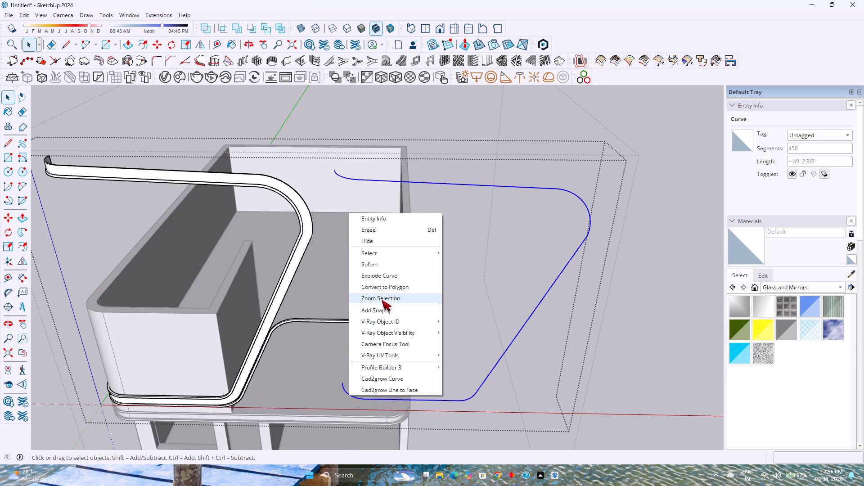
pyautogui.click(379, 278)
# Erase the exploded copy's lower straight edge and the curved end edges beside it.
pyautogui.moveTo(359, 391); pyautogui.dragTo(370, 399, button='middle')
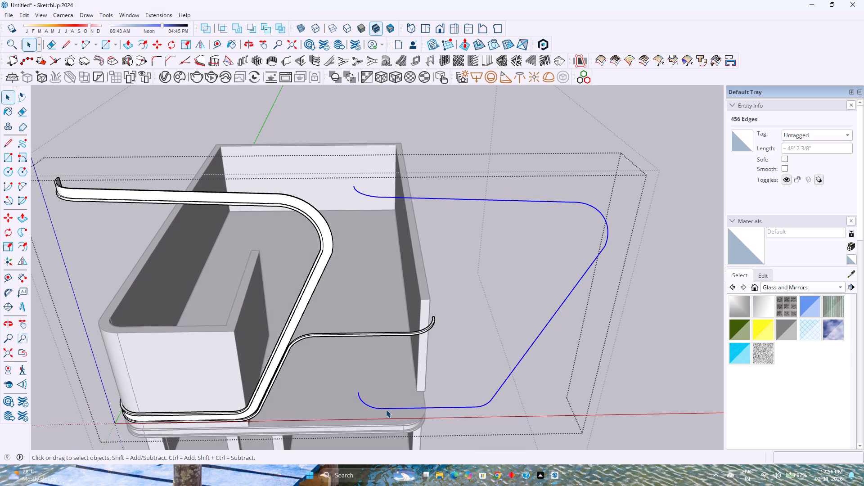
pyautogui.click(386, 409)
pyautogui.press('Delete')
pyautogui.moveTo(353, 387); pyautogui.dragTo(396, 415)
pyautogui.press('Delete')
# Weld the copy's curved upper end, top run, corner bend, sloping edge and lower bend into one curve.
pyautogui.scroll(-1, 432, 410)
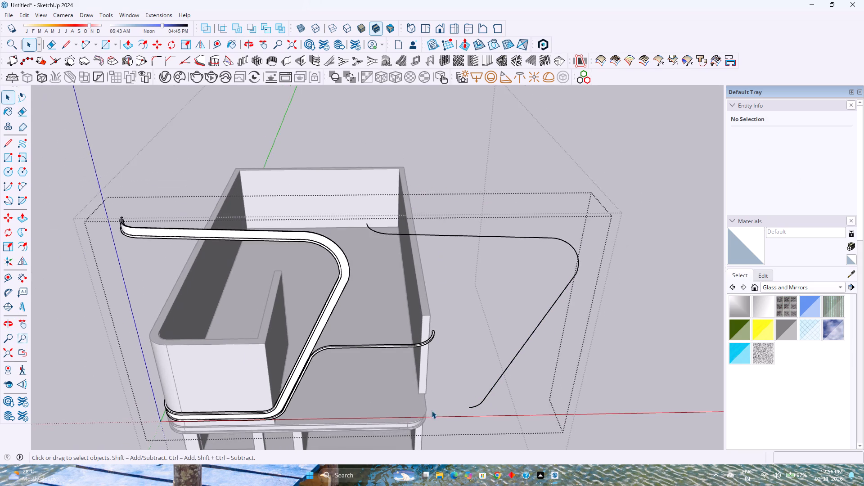
pyautogui.scroll(-2, 432, 410)
pyautogui.keyDown('shift'); pyautogui.moveTo(436, 398); pyautogui.dragTo(400, 420, button='middle'); pyautogui.keyUp('shift')
pyautogui.keyDown('shift'); pyautogui.middleClick(400, 420); pyautogui.keyUp('shift')
pyautogui.moveTo(348, 232); pyautogui.dragTo(524, 272)
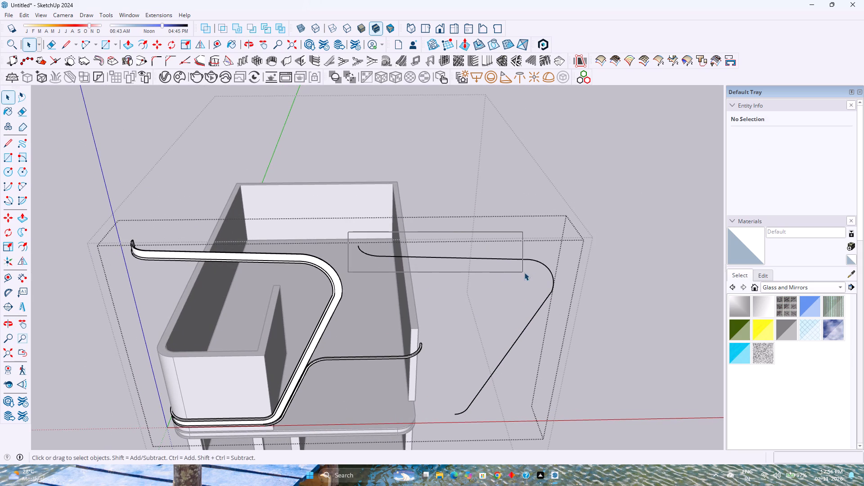
pyautogui.moveTo(524, 272); pyautogui.dragTo(598, 299)
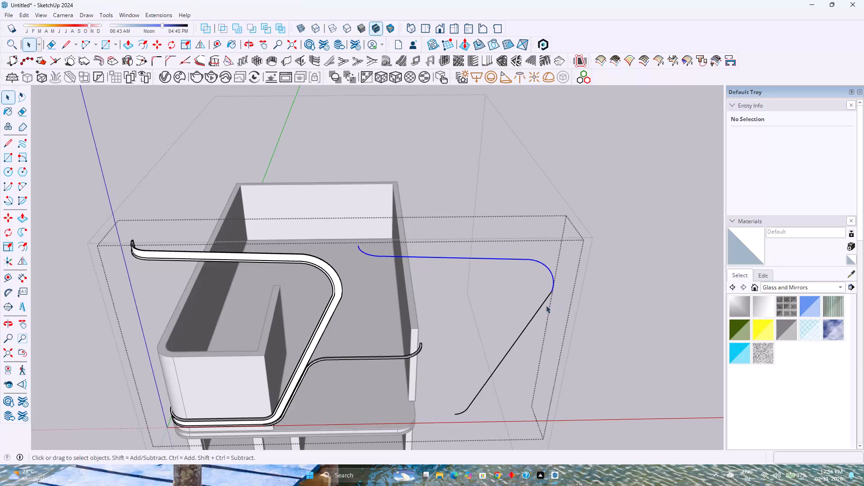
pyautogui.keyDown('ctrl'); pyautogui.click(524, 328); pyautogui.keyUp('ctrl')
pyautogui.keyDown('ctrl'); pyautogui.moveTo(439, 390); pyautogui.dragTo(478, 430); pyautogui.keyUp('ctrl')
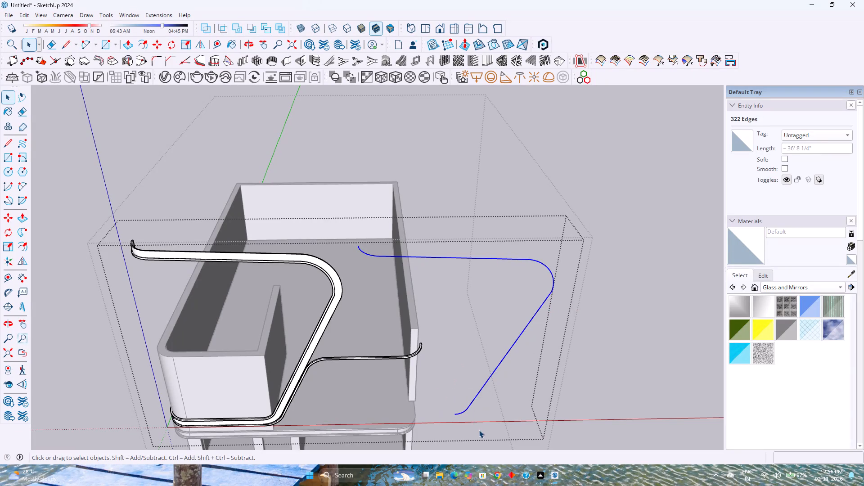
pyautogui.rightClick(461, 413)
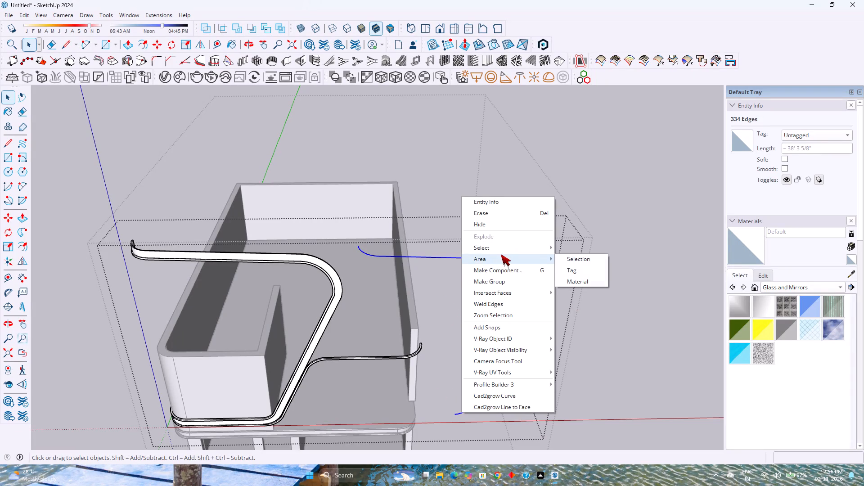
pyautogui.click(502, 302)
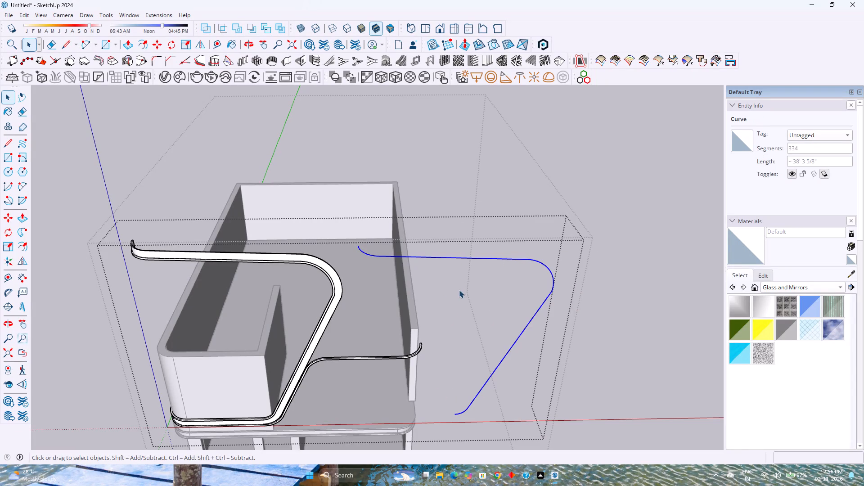
# Move the welded path curve 20' sideways from beside the building back onto the band.
pyautogui.press('m')
pyautogui.click(358, 243)
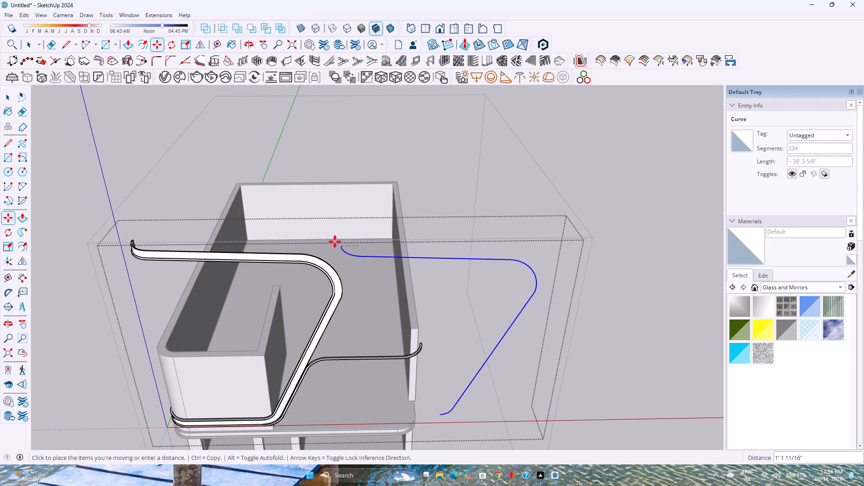
pyautogui.write('20')
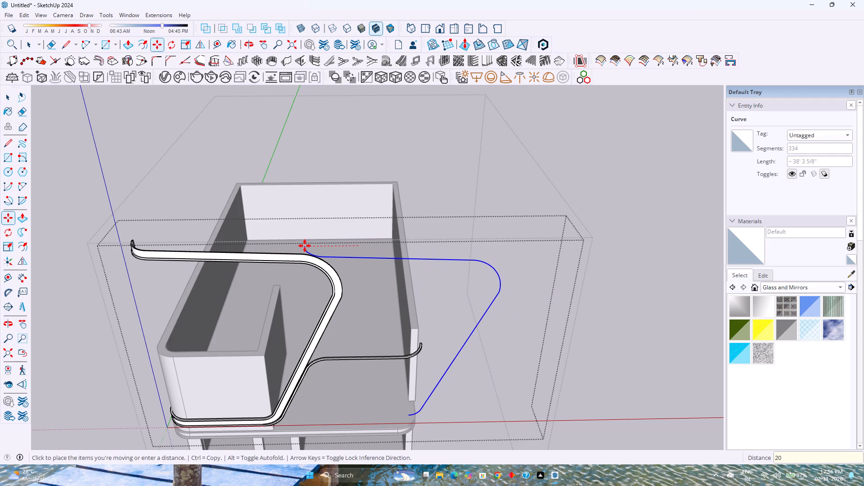
pyautogui.press("'")
pyautogui.press('Return')
pyautogui.press('space')
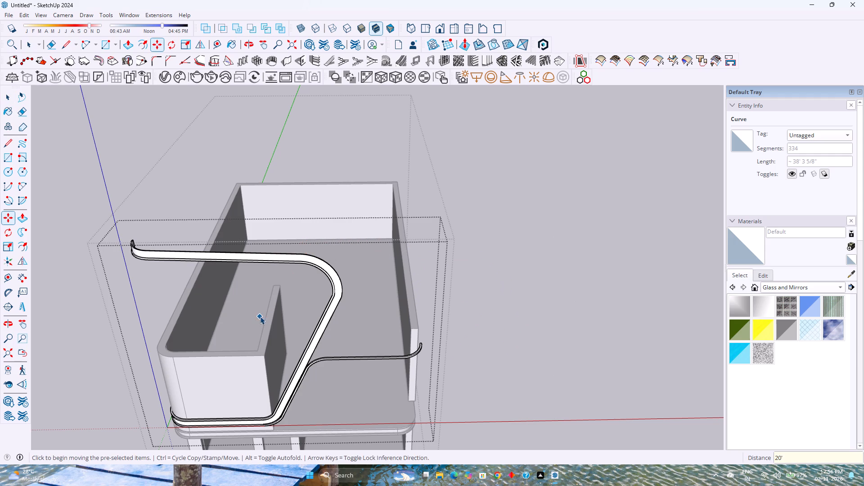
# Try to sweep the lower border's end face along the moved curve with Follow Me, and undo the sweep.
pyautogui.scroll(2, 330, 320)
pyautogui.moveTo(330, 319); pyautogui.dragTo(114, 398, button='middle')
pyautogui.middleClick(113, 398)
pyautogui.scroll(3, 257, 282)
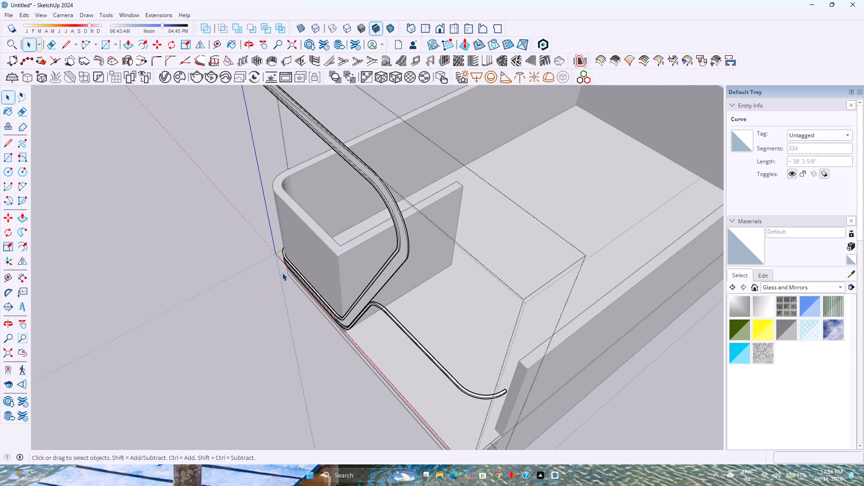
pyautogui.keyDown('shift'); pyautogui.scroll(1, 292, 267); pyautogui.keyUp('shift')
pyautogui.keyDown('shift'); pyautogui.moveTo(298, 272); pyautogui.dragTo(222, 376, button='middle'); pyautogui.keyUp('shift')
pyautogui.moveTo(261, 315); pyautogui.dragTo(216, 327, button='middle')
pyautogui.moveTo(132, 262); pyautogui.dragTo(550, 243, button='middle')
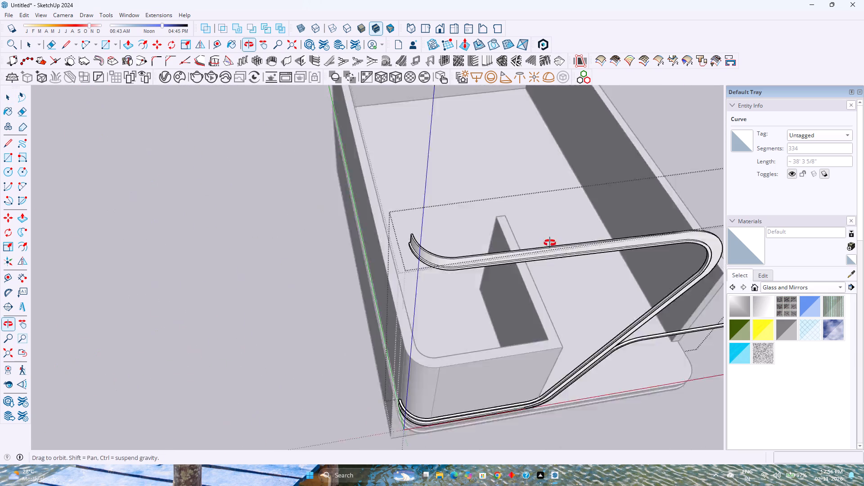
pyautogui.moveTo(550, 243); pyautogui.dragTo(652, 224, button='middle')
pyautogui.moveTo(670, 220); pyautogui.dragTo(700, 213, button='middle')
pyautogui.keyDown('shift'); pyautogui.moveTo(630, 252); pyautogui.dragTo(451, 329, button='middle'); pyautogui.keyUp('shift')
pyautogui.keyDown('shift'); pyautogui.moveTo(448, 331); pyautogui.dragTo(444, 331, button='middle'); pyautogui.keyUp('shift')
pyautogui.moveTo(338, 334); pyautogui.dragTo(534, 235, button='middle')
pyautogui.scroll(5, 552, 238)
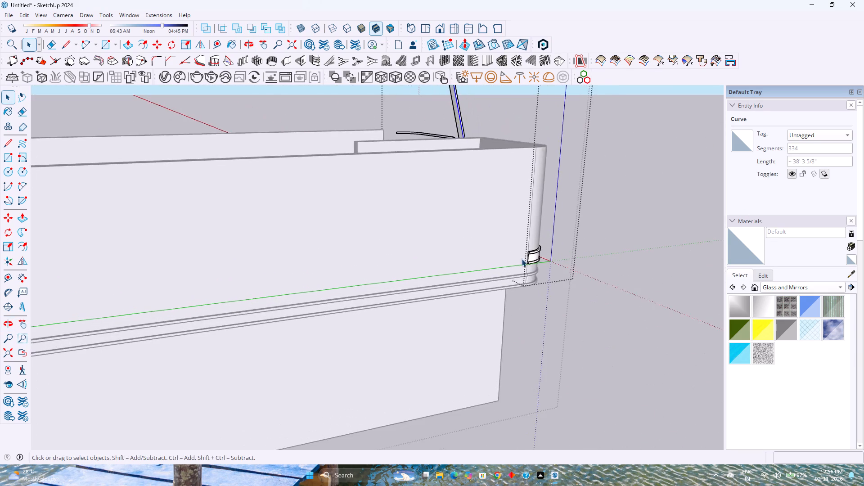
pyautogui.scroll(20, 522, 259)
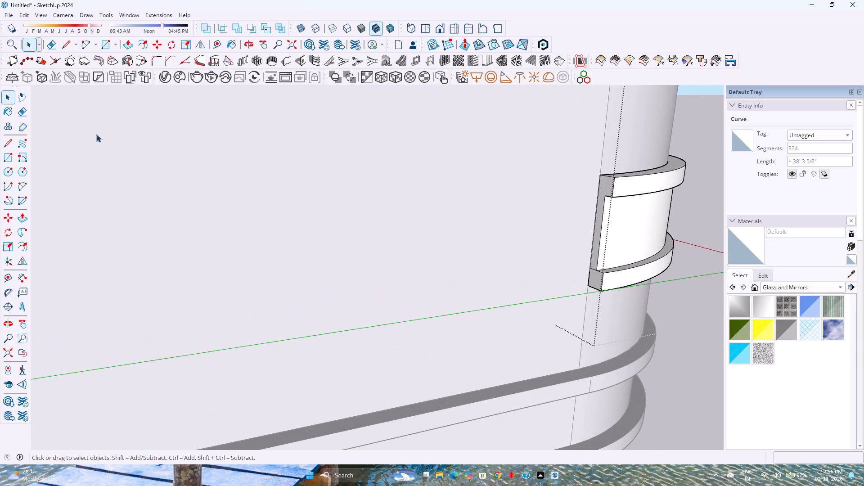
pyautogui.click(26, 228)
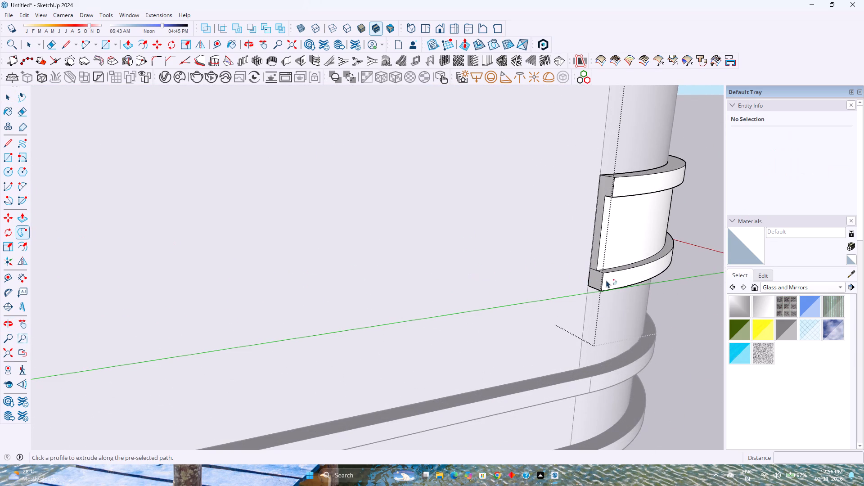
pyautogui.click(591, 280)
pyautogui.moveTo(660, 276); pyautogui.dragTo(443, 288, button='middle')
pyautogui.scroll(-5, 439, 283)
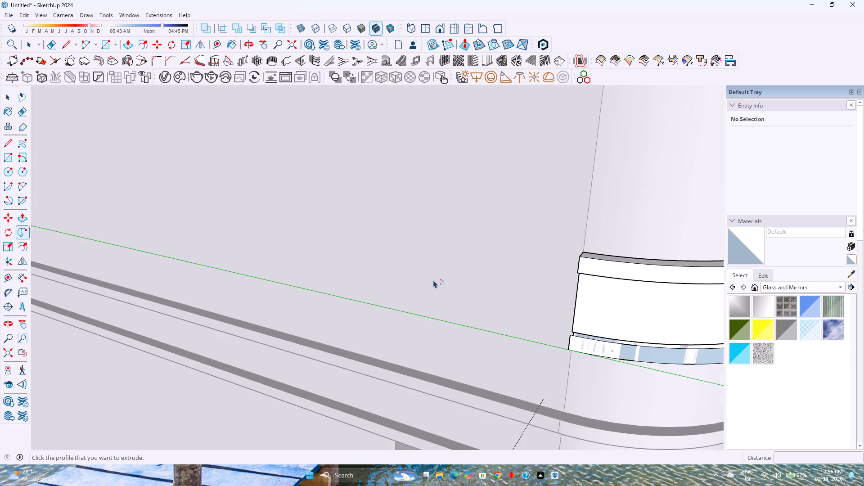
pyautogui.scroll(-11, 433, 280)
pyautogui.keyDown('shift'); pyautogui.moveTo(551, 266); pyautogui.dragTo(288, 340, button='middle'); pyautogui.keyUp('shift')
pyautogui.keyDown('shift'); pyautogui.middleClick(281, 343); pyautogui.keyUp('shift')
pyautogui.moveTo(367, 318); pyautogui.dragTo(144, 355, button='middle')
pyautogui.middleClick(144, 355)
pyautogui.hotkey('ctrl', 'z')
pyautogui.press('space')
# Examine the swept band's bends, sloping run and rear side, checking the path curve and the sloping upper border edge.
pyautogui.scroll(-2, 389, 310)
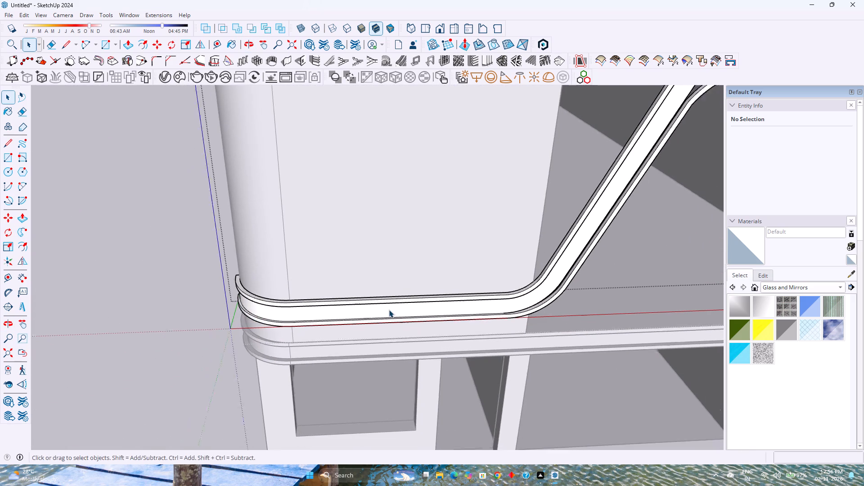
pyautogui.scroll(-6, 389, 310)
pyautogui.scroll(12, 499, 290)
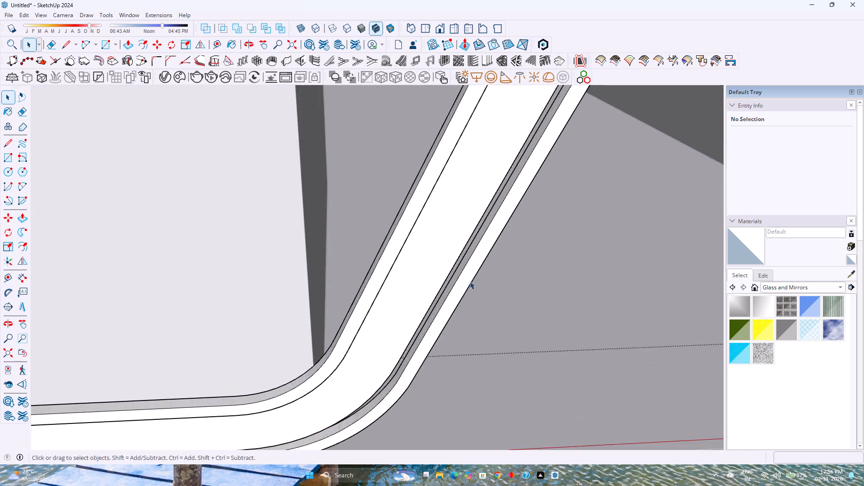
pyautogui.scroll(3, 470, 281)
pyautogui.scroll(-4, 442, 290)
pyautogui.keyDown('shift'); pyautogui.moveTo(463, 284); pyautogui.dragTo(385, 373, button='middle'); pyautogui.keyUp('shift')
pyautogui.keyDown('shift'); pyautogui.middleClick(385, 374); pyautogui.keyUp('shift')
pyautogui.scroll(-10, 391, 342)
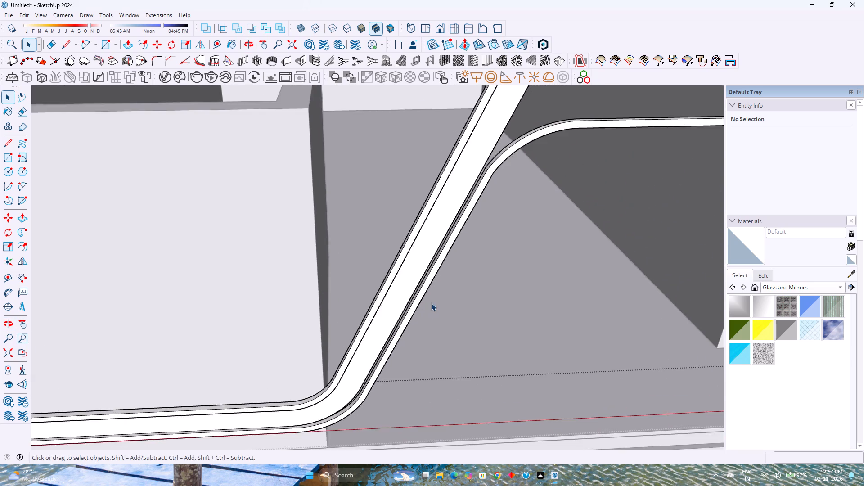
pyautogui.scroll(-2, 431, 303)
pyautogui.moveTo(456, 289); pyautogui.dragTo(299, 369, button='middle')
pyautogui.scroll(-5, 306, 355)
pyautogui.keyDown('shift'); pyautogui.moveTo(263, 342); pyautogui.dragTo(525, 305, button='middle'); pyautogui.keyUp('shift')
pyautogui.moveTo(502, 309); pyautogui.dragTo(209, 307, button='middle')
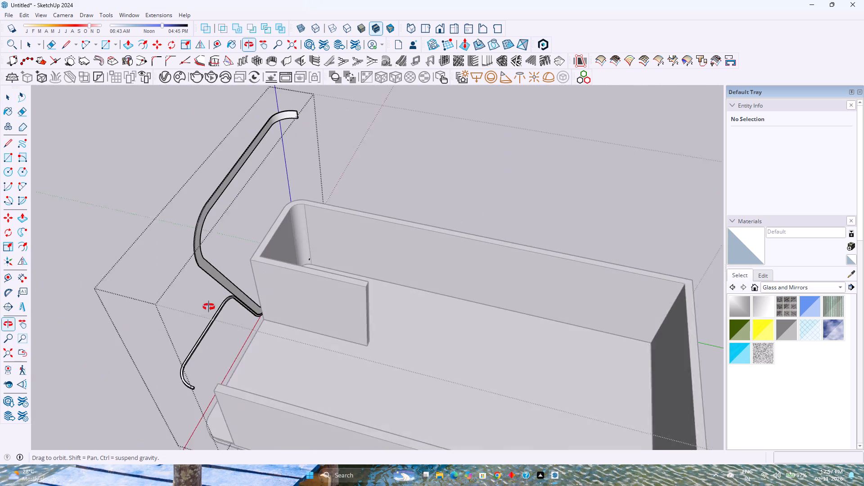
pyautogui.moveTo(209, 307); pyautogui.dragTo(200, 306, button='middle')
pyautogui.middleClick(200, 306)
pyautogui.scroll(9, 279, 155)
pyautogui.click(243, 136)
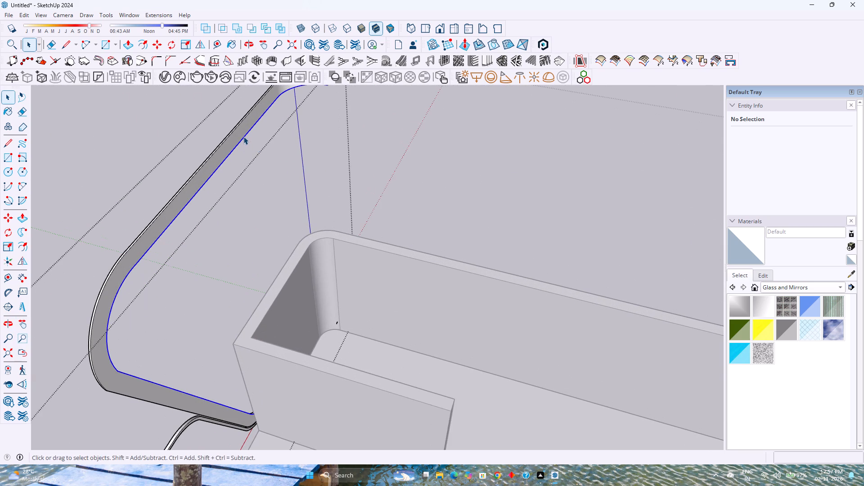
pyautogui.moveTo(175, 220); pyautogui.dragTo(592, 177, button='middle')
pyautogui.scroll(-5, 587, 180)
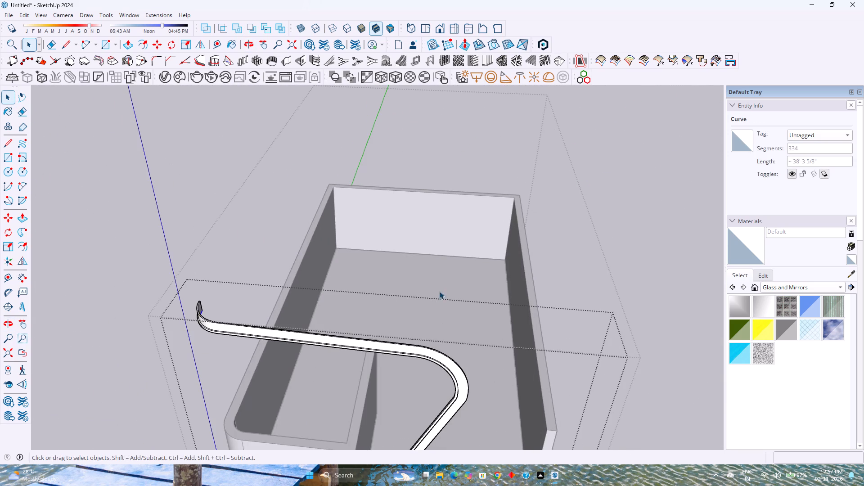
pyautogui.scroll(-4, 439, 290)
pyautogui.keyDown('shift'); pyautogui.moveTo(417, 326); pyautogui.dragTo(440, 265, button='middle'); pyautogui.keyUp('shift')
pyautogui.moveTo(404, 294); pyautogui.dragTo(608, 286, button='middle')
pyautogui.scroll(7, 520, 224)
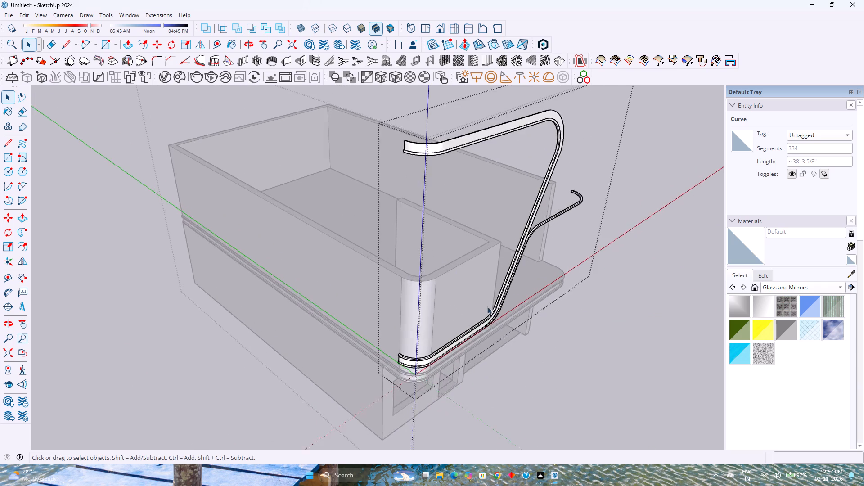
pyautogui.scroll(13, 487, 306)
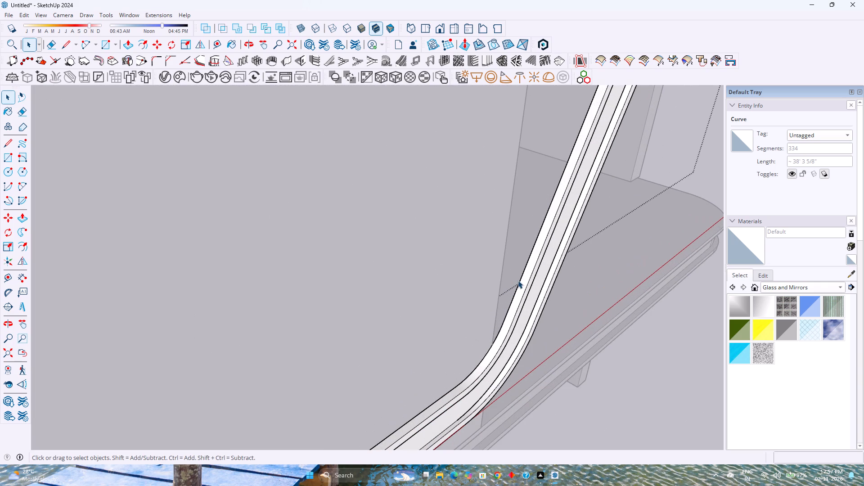
pyautogui.click(519, 279)
# Erase the edge dividing the lower border's end face from the rest of the band's end face.
pyautogui.scroll(-13, 503, 289)
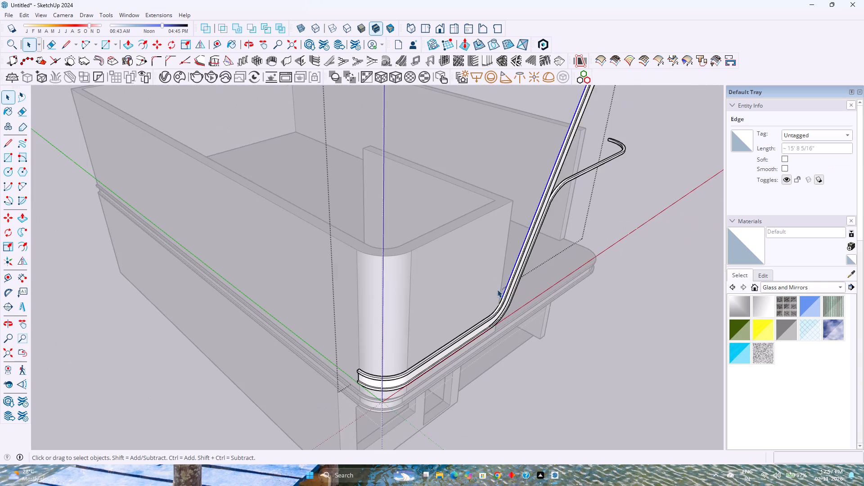
pyautogui.moveTo(432, 314); pyautogui.dragTo(580, 247, button='middle')
pyautogui.scroll(3, 568, 265)
pyautogui.keyDown('shift'); pyautogui.moveTo(610, 229); pyautogui.dragTo(462, 310, button='middle'); pyautogui.keyUp('shift')
pyautogui.moveTo(422, 317); pyautogui.dragTo(582, 304, button='middle')
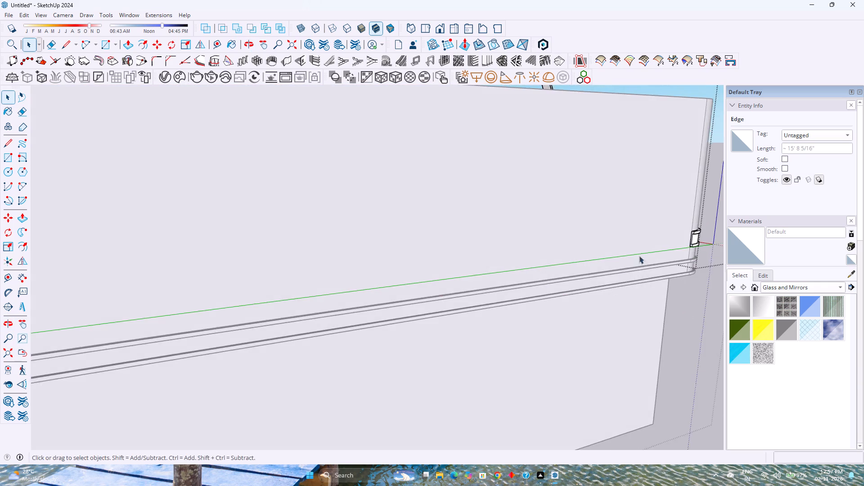
pyautogui.scroll(6, 652, 247)
pyautogui.keyDown('shift'); pyautogui.moveTo(687, 243); pyautogui.dragTo(465, 315, button='middle'); pyautogui.keyUp('shift')
pyautogui.scroll(15, 461, 332)
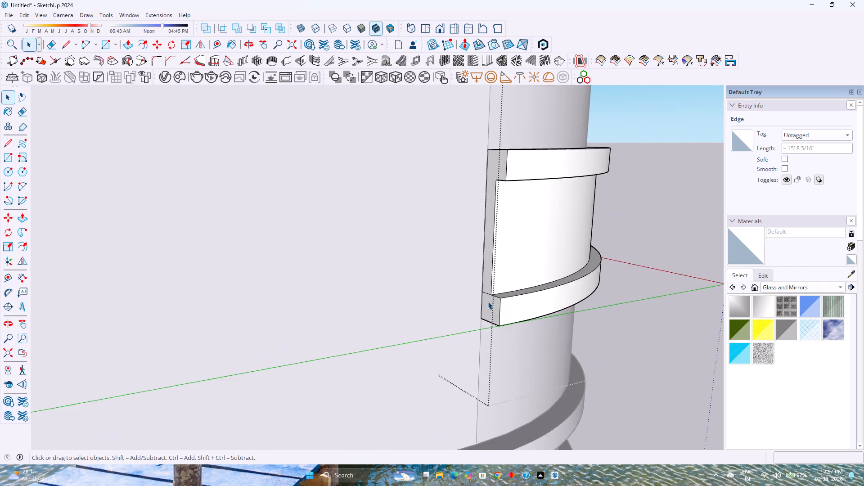
pyautogui.scroll(10, 488, 301)
pyautogui.press('l')
pyautogui.scroll(7, 490, 293)
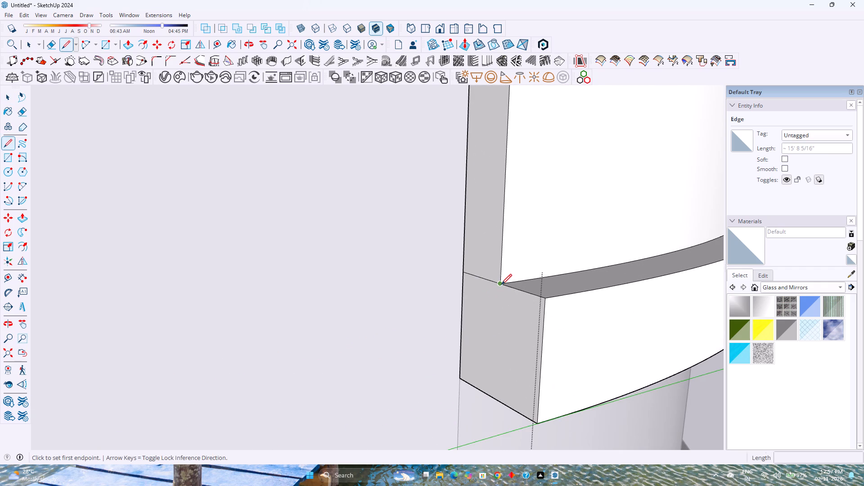
pyautogui.press('space')
pyautogui.click(495, 305)
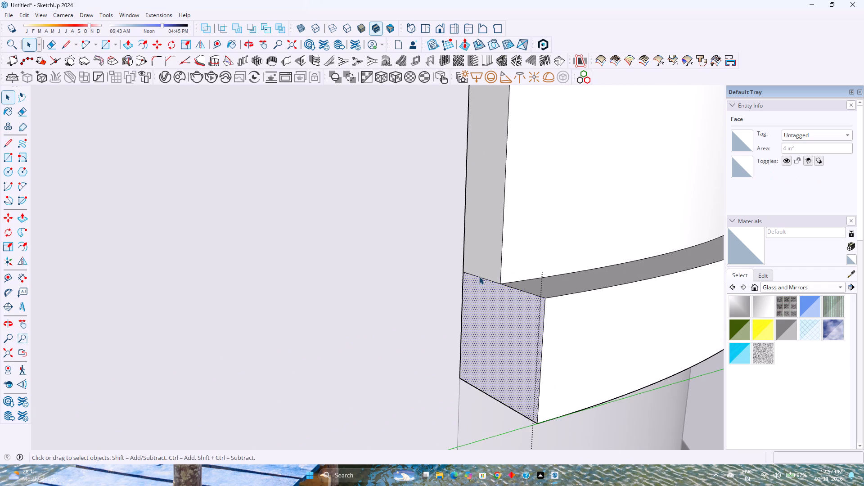
pyautogui.click(478, 278)
pyautogui.press('Delete')
# Draw a closed 1" by 2" rectangular profile with the Line tool beside the lower border's end.
pyautogui.scroll(-3, 469, 290)
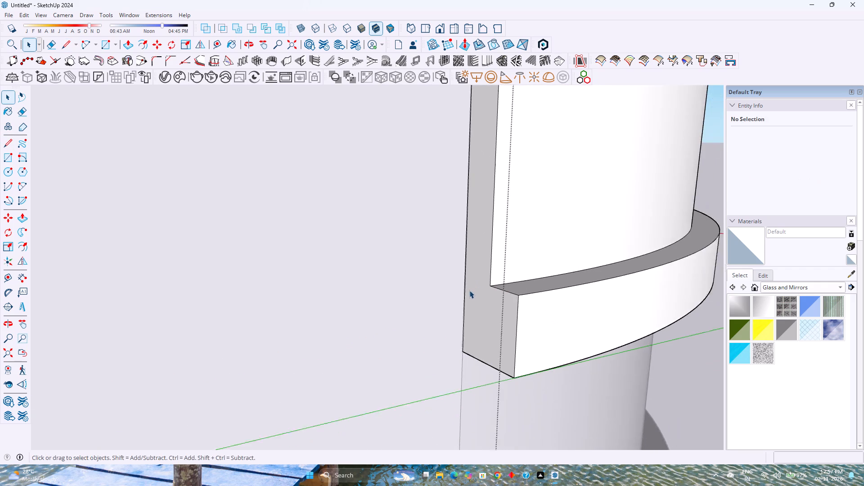
pyautogui.scroll(-6, 469, 290)
pyautogui.keyDown('shift'); pyautogui.moveTo(473, 288); pyautogui.dragTo(382, 357, button='middle'); pyautogui.keyUp('shift')
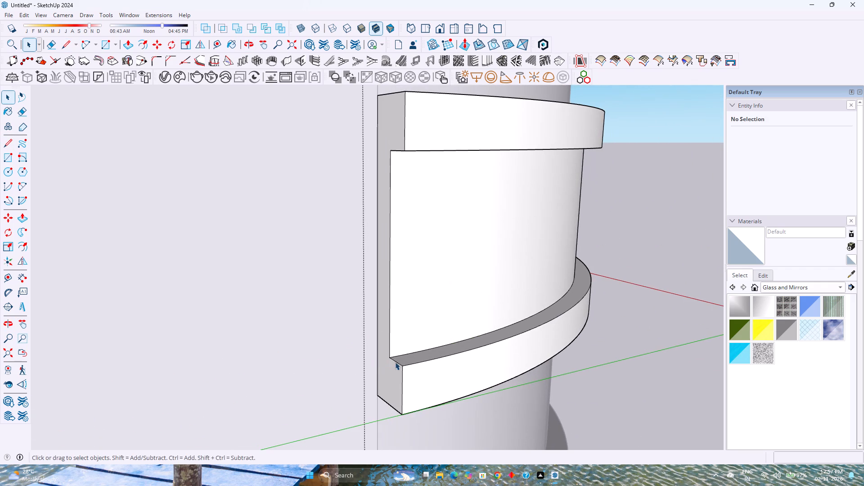
pyautogui.scroll(3, 392, 363)
pyautogui.scroll(-7, 387, 361)
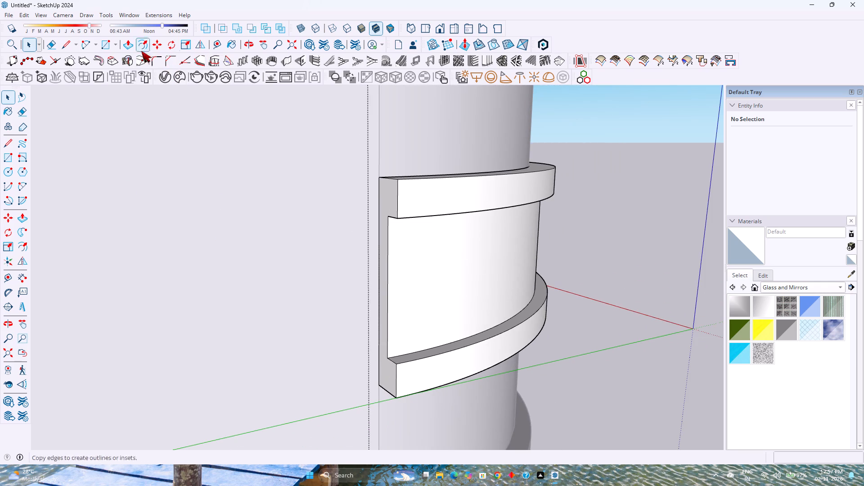
pyautogui.click(71, 47)
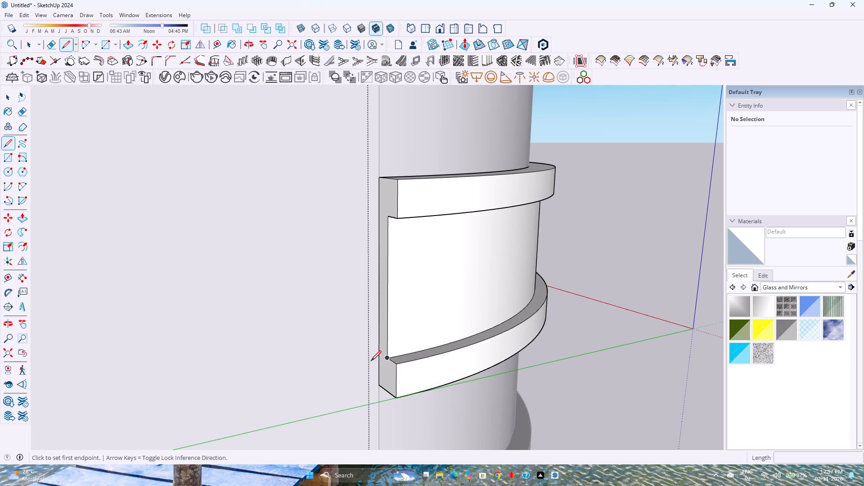
pyautogui.click(370, 361)
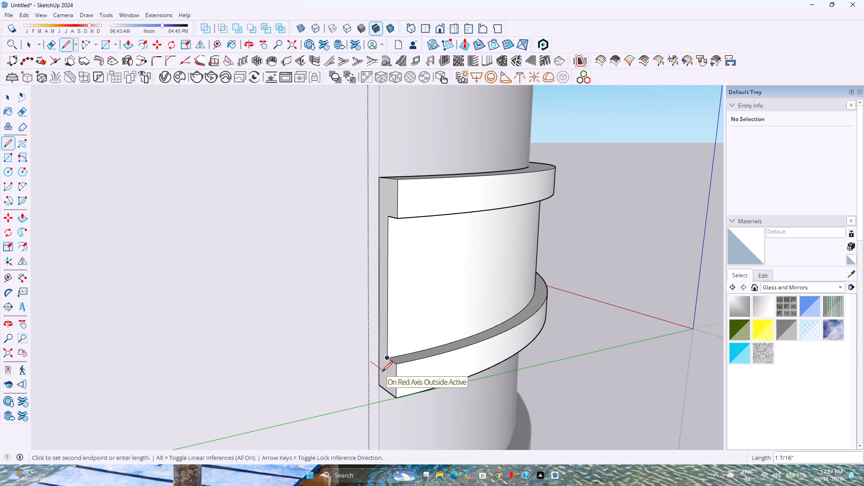
pyautogui.press('Right')
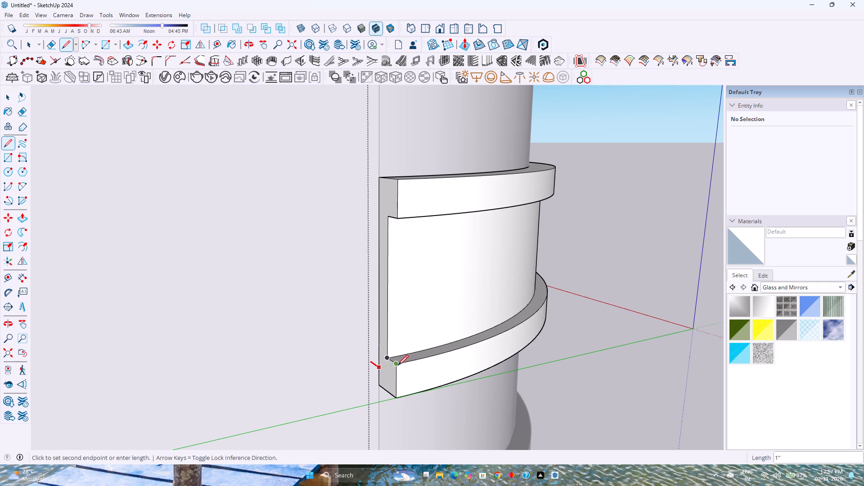
pyautogui.click(398, 365)
pyautogui.press('Up')
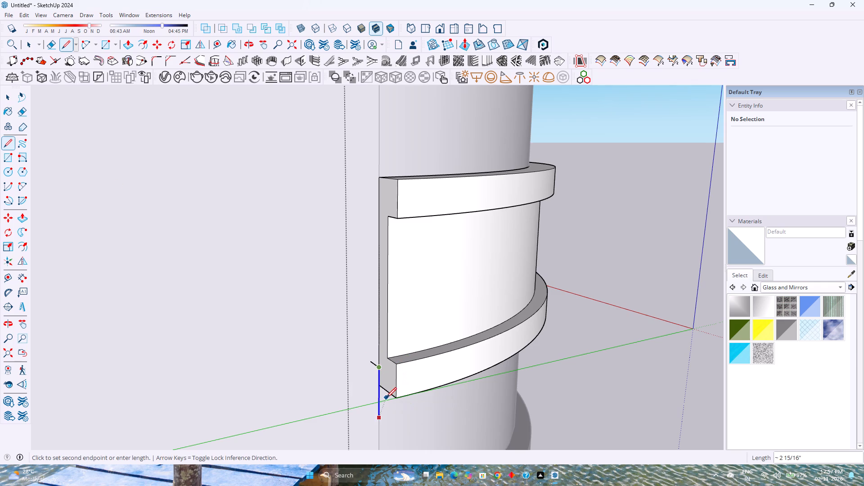
pyautogui.click(394, 397)
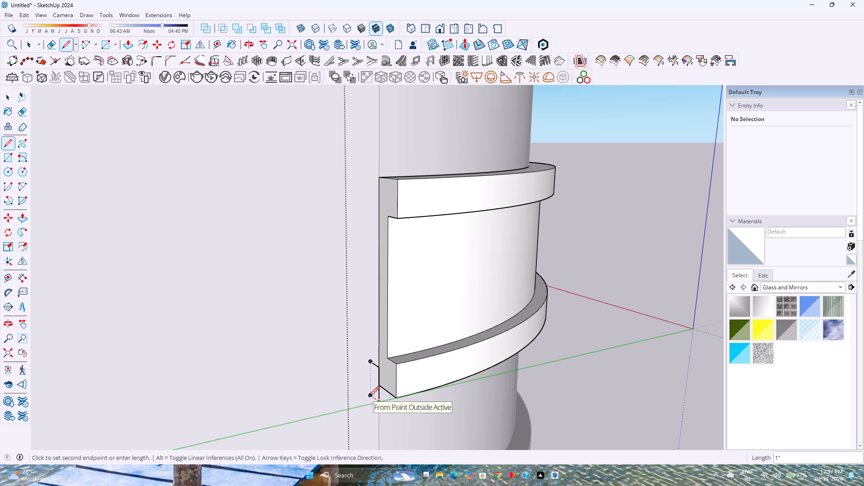
pyautogui.click(369, 397)
pyautogui.click(371, 366)
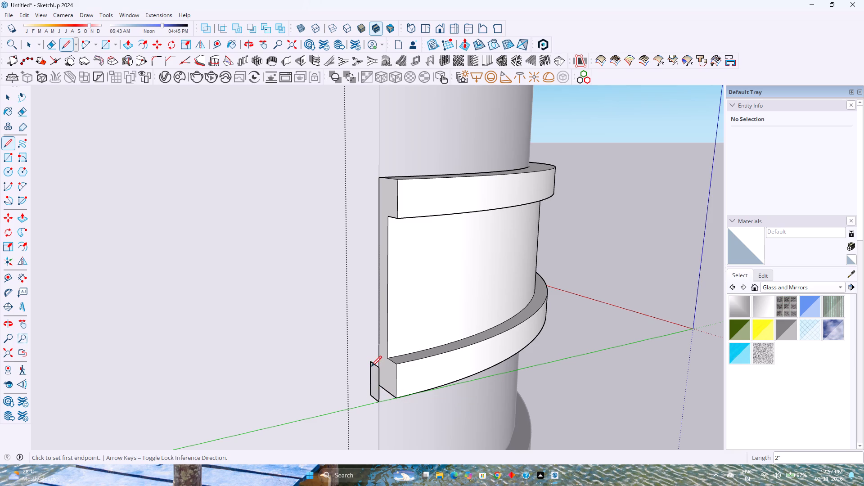
pyautogui.press('space')
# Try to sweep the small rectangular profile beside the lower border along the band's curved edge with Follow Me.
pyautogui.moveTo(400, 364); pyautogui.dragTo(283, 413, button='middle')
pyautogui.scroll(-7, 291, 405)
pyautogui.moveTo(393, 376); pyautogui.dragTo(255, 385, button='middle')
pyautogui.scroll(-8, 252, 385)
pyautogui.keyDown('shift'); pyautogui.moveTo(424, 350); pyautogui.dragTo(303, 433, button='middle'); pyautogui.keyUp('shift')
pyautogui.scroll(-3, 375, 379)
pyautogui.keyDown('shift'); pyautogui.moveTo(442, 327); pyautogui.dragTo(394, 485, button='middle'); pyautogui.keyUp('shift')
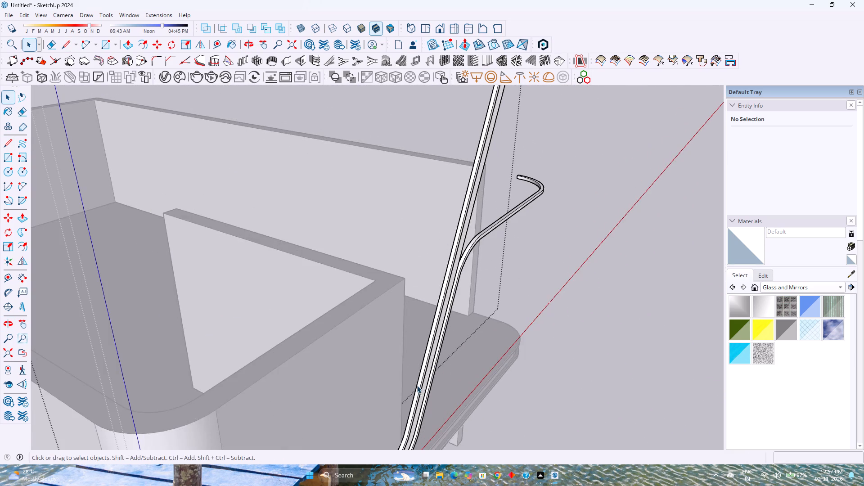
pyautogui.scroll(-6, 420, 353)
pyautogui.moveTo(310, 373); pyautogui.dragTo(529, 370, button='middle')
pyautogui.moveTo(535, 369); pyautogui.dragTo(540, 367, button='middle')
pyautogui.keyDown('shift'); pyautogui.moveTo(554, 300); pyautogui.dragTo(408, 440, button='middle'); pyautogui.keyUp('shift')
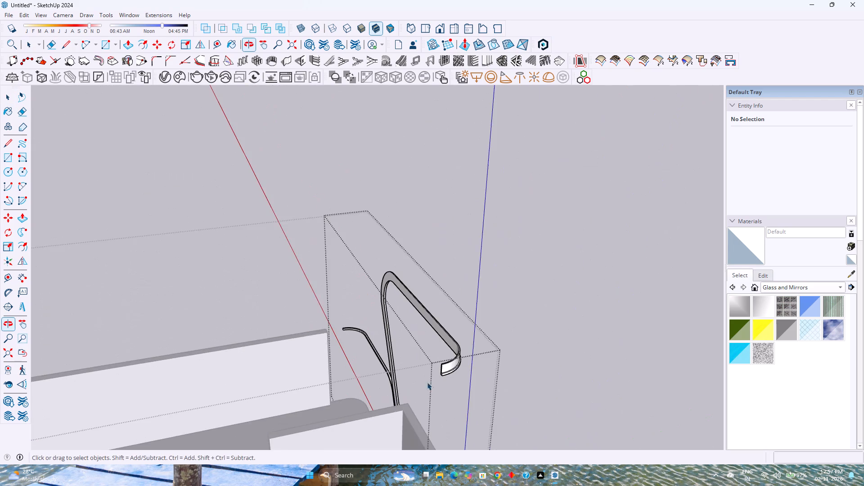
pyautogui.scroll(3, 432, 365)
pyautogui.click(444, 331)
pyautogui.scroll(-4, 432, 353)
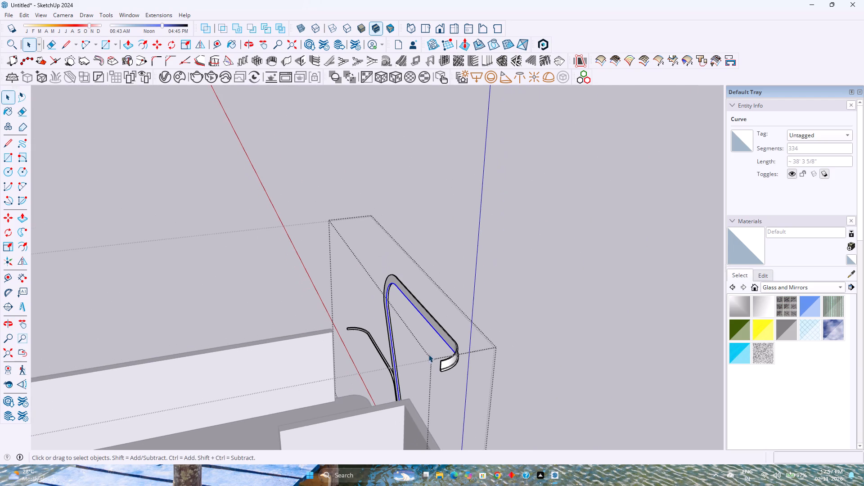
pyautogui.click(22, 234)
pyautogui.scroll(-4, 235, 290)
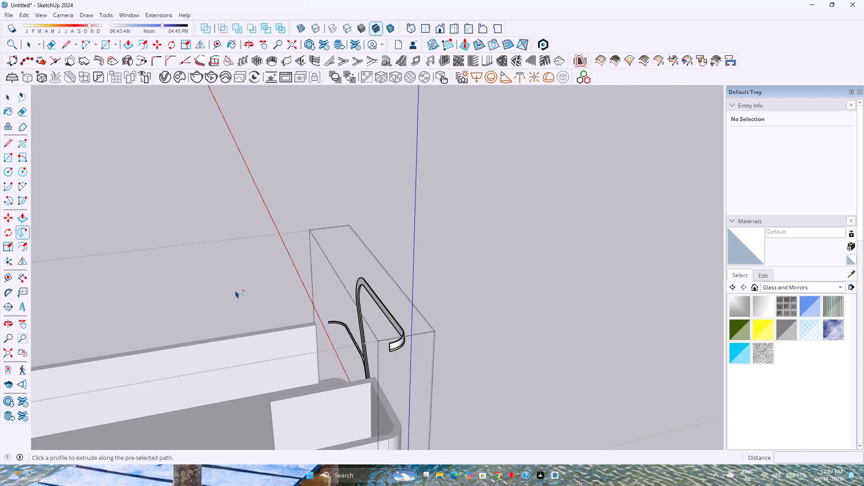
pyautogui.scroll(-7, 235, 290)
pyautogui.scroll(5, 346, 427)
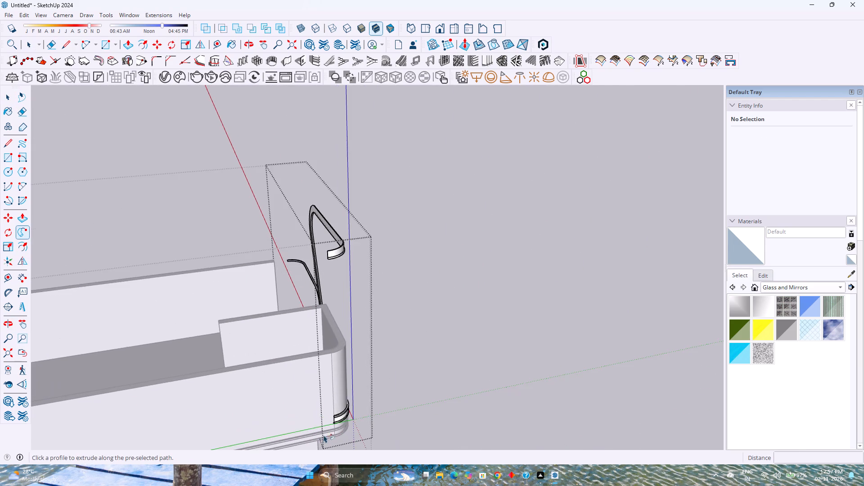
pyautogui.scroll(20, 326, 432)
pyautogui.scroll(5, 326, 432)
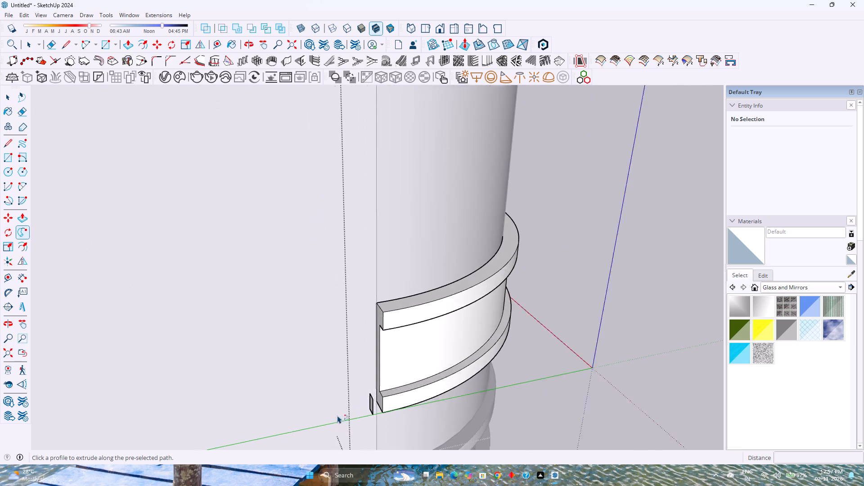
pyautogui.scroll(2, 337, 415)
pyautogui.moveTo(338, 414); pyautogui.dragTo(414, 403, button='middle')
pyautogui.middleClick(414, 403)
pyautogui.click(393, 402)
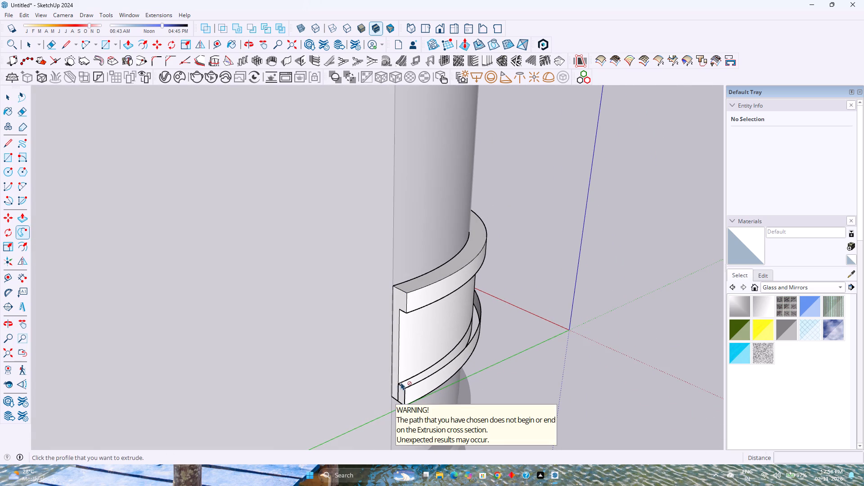
# Undo the border sweep, the rectangular profile and the earlier band sweep, back to the flat end profile and its path curve.
pyautogui.moveTo(528, 366); pyautogui.dragTo(279, 406, button='middle')
pyautogui.scroll(-9, 278, 396)
pyautogui.moveTo(405, 371); pyautogui.dragTo(317, 360, button='middle')
pyautogui.middleClick(314, 360)
pyautogui.scroll(-4, 313, 359)
pyautogui.keyDown('shift'); pyautogui.moveTo(534, 337); pyautogui.dragTo(342, 470, button='middle'); pyautogui.keyUp('shift')
pyautogui.moveTo(397, 361); pyautogui.dragTo(373, 374, button='middle')
pyautogui.moveTo(373, 374); pyautogui.dragTo(377, 369, button='middle')
pyautogui.moveTo(400, 355); pyautogui.dragTo(410, 350, button='middle')
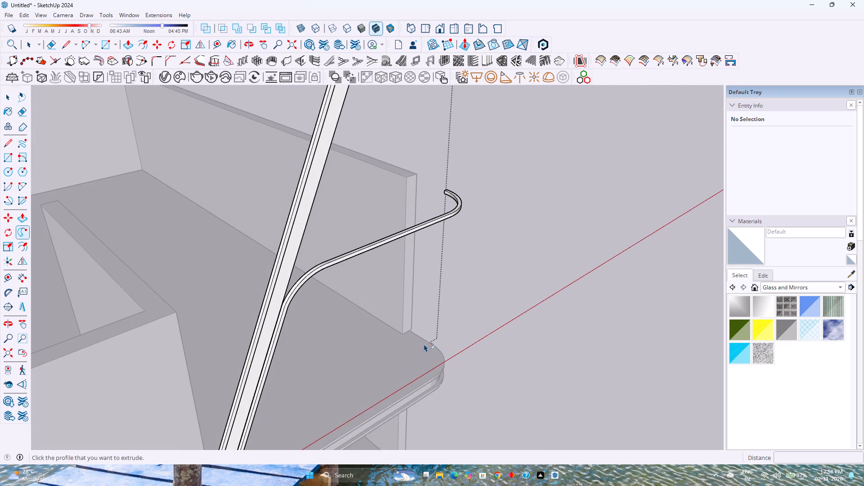
pyautogui.hotkey('ctrl', 'z')
pyautogui.hotkey('ctrl', 'z')
pyautogui.hotkey('ctrl', 'z')
pyautogui.scroll(-12, 366, 312)
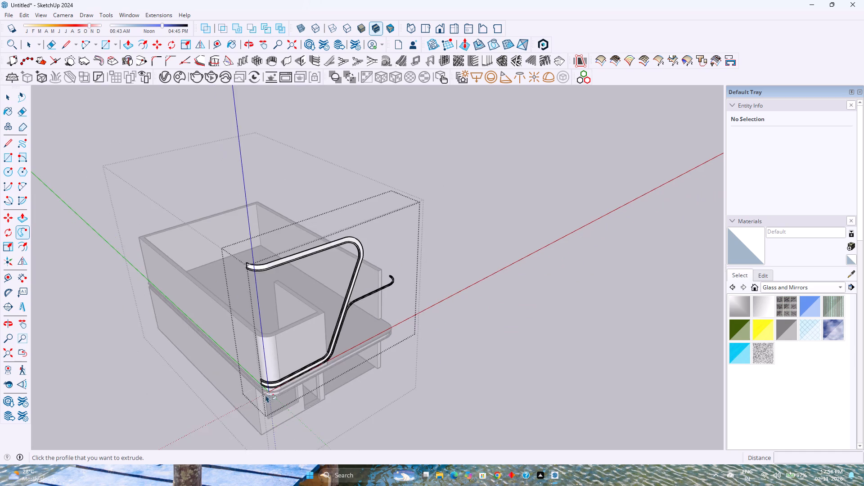
pyautogui.scroll(18, 265, 397)
pyautogui.moveTo(270, 388); pyautogui.dragTo(435, 374, button='middle')
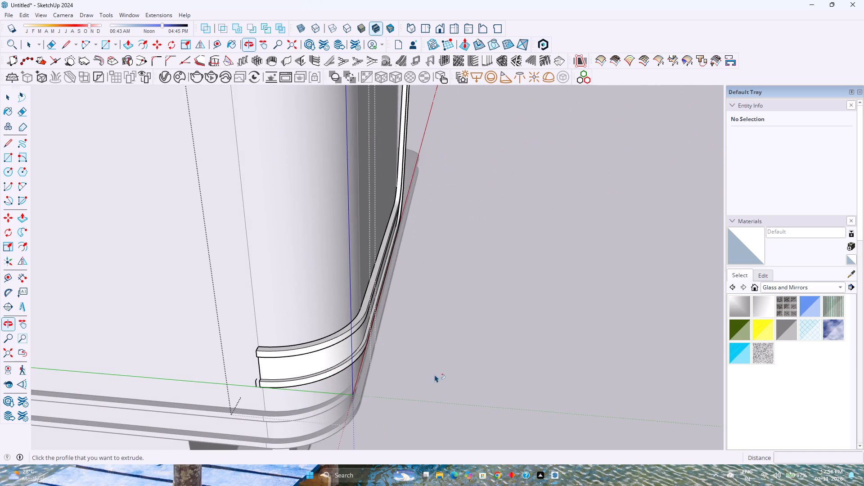
pyautogui.hotkey('ctrl', 'z')
pyautogui.hotkey('ctrl', 'z')
pyautogui.moveTo(318, 374); pyautogui.dragTo(508, 348, button='middle')
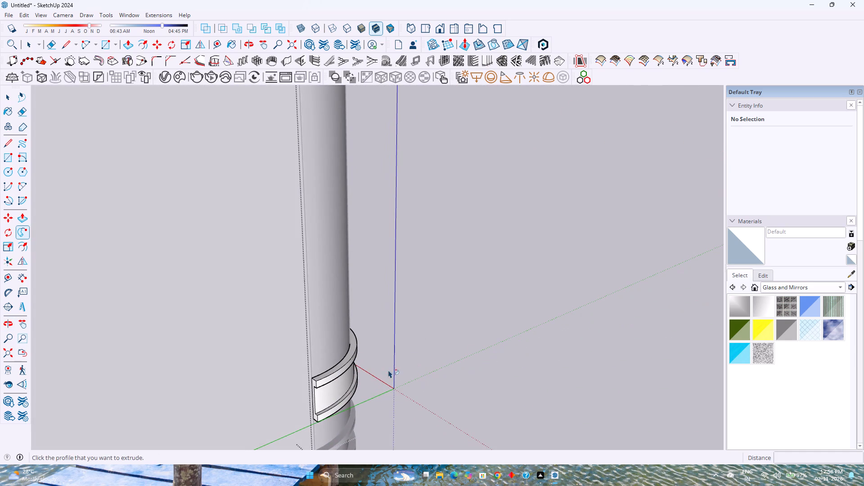
pyautogui.hotkey('ctrl', 'z')
pyautogui.keyDown('ctrl'); pyautogui.scroll(8, 330, 386); pyautogui.keyUp('ctrl')
pyautogui.hotkey('ctrl', 'z')
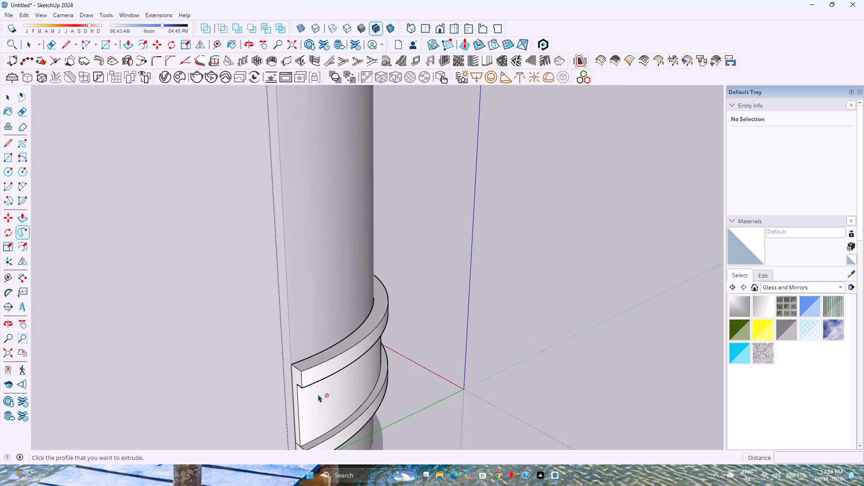
pyautogui.hotkey('ctrl', 'z')
pyautogui.hotkey('ctrl', 'z')
pyautogui.hotkey('ctrl', 'z')
pyautogui.hotkey('ctrl', 'z')
pyautogui.scroll(-3, 318, 394)
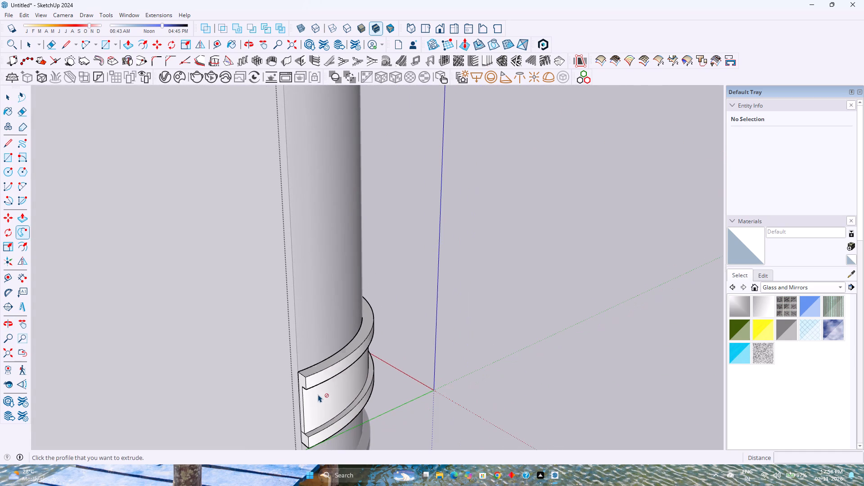
pyautogui.hotkey('ctrl', 'z')
pyautogui.hotkey('ctrl', 'z')
# Copy the upper path curve together with the flat end profile 4' along the green axis.
pyautogui.scroll(1, 316, 384)
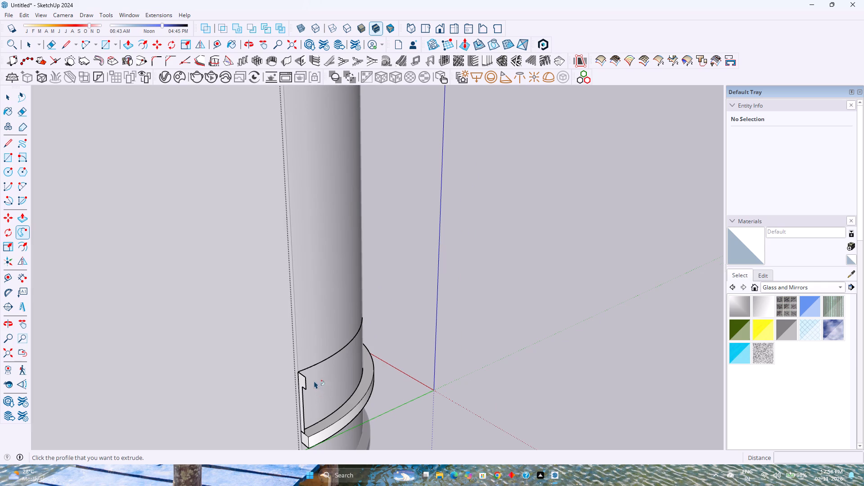
pyautogui.scroll(1, 314, 381)
pyautogui.click(321, 359)
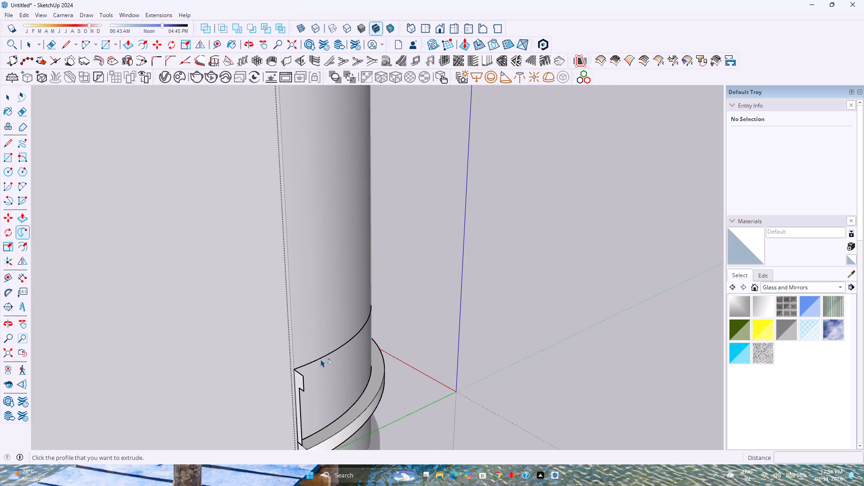
pyautogui.press('space')
pyautogui.click(323, 358)
pyautogui.scroll(-4, 338, 401)
pyautogui.keyDown('shift'); pyautogui.moveTo(331, 409); pyautogui.dragTo(306, 373, button='middle'); pyautogui.keyUp('shift')
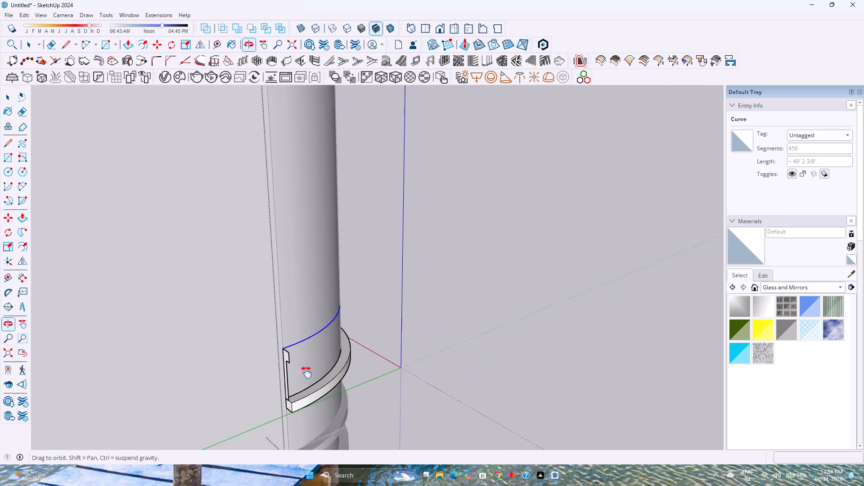
pyautogui.keyDown('shift'); pyautogui.moveTo(306, 373); pyautogui.dragTo(306, 372, button='middle'); pyautogui.keyUp('shift')
pyautogui.keyDown('shift'); pyautogui.middleClick(306, 371); pyautogui.keyUp('shift')
pyautogui.scroll(12, 283, 411)
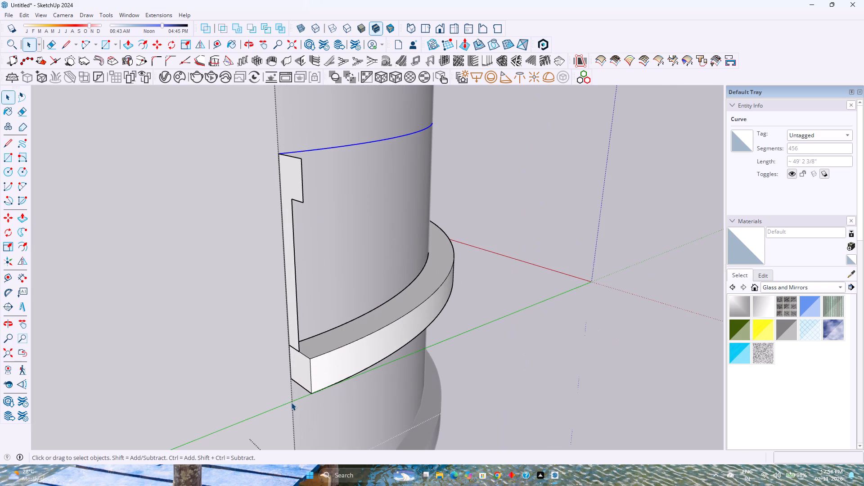
pyautogui.scroll(-13, 307, 376)
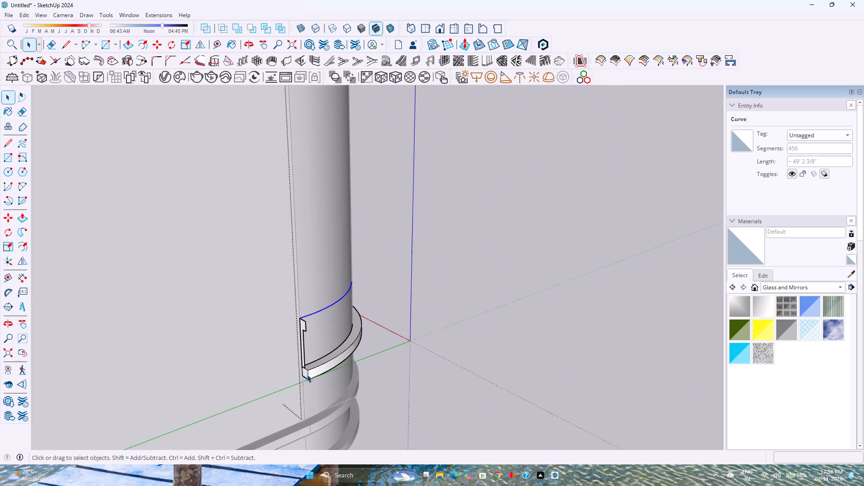
pyautogui.scroll(-2, 307, 374)
pyautogui.scroll(7, 307, 374)
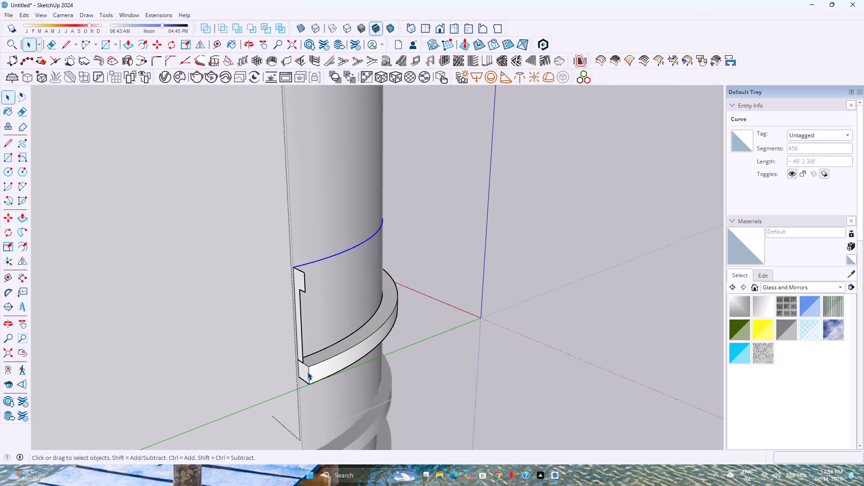
pyautogui.press('space')
pyautogui.keyDown('ctrl'); pyautogui.doubleClick(300, 279); pyautogui.keyUp('ctrl')
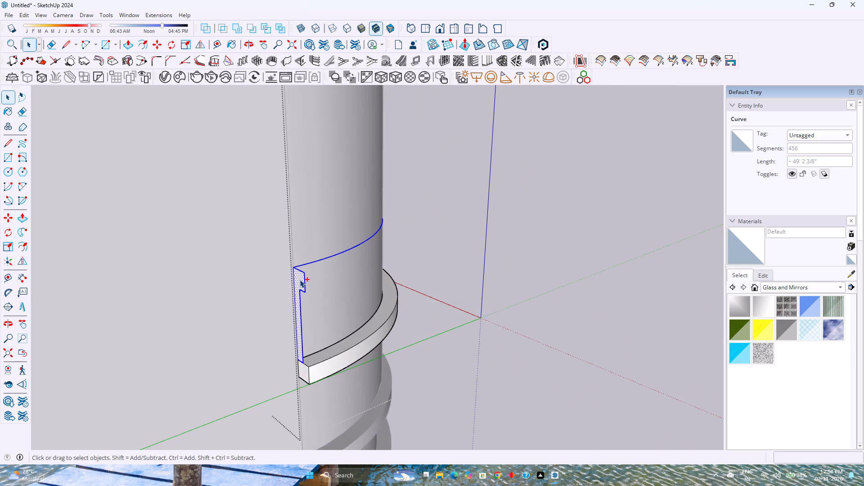
pyautogui.press('m')
pyautogui.click(295, 268)
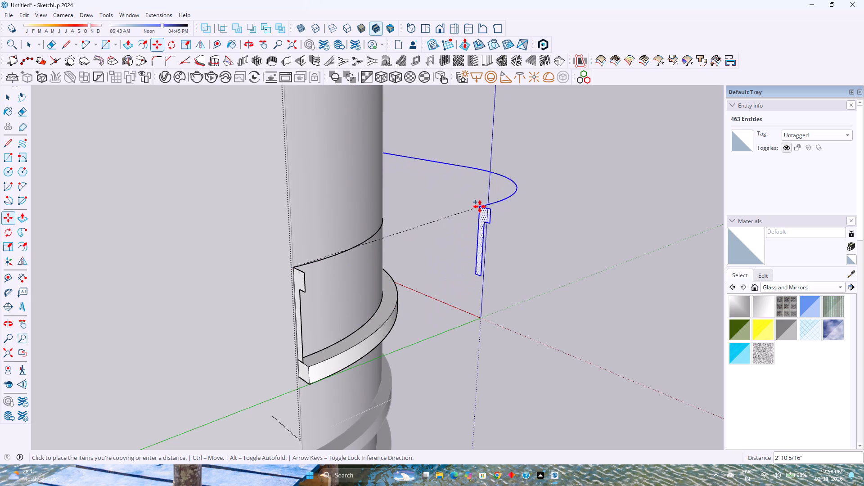
pyautogui.press('Left')
pyautogui.scroll(-3, 495, 205)
pyautogui.keyDown('shift'); pyautogui.moveTo(498, 207); pyautogui.dragTo(374, 365, button='middle'); pyautogui.keyUp('shift')
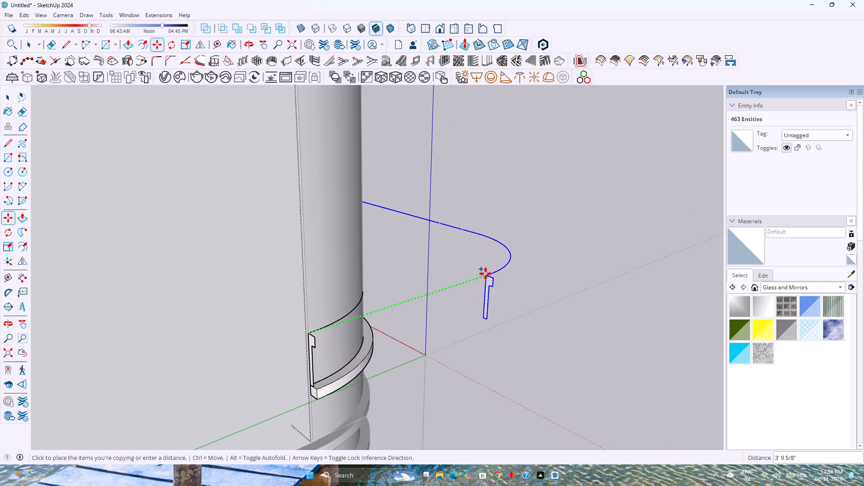
pyautogui.press('4')
pyautogui.press("'")
pyautogui.press('Return')
# Draw a closed 2" high lower border outline at the copied profile's bottom end, projecting level with its upper border.
pyautogui.scroll(3, 485, 304)
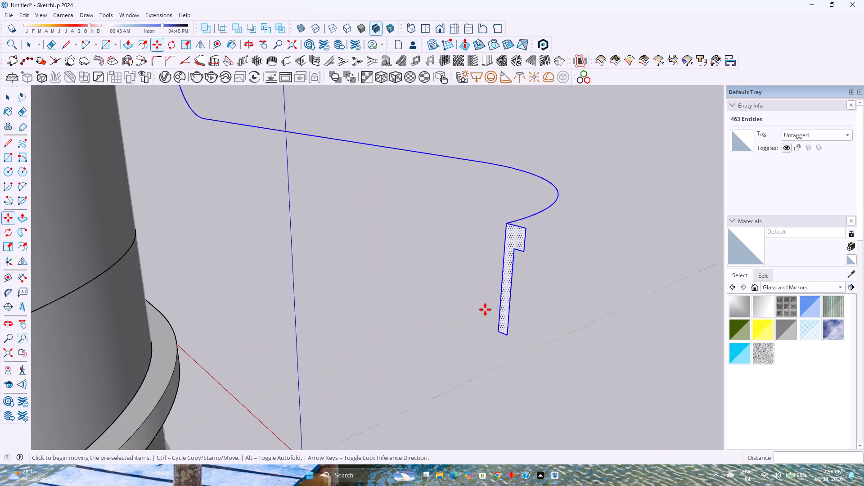
pyautogui.scroll(3, 485, 310)
pyautogui.press('l')
pyautogui.click(514, 336)
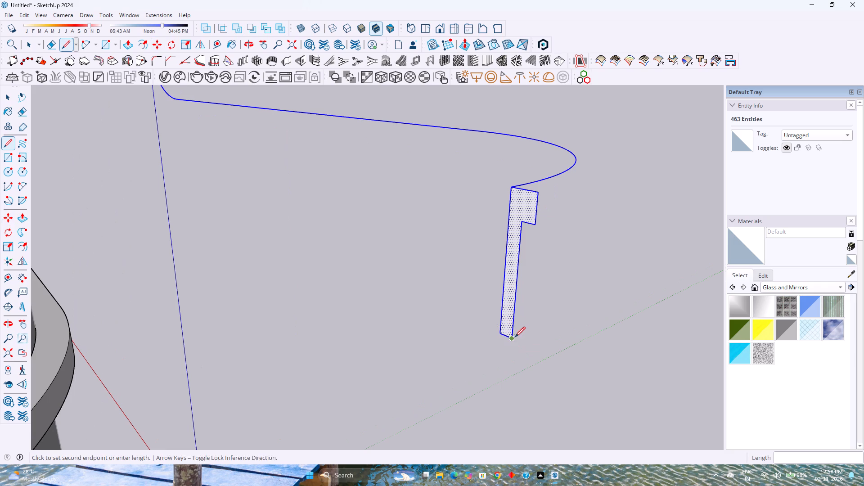
pyautogui.press('Right')
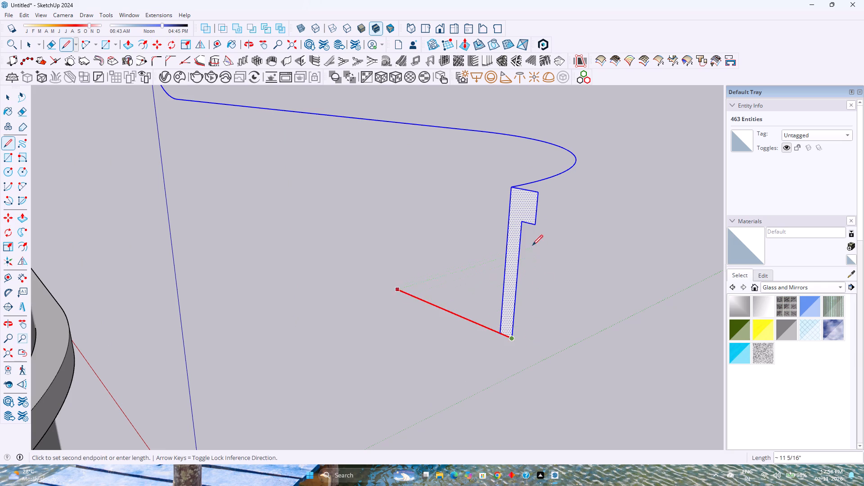
pyautogui.click(535, 225)
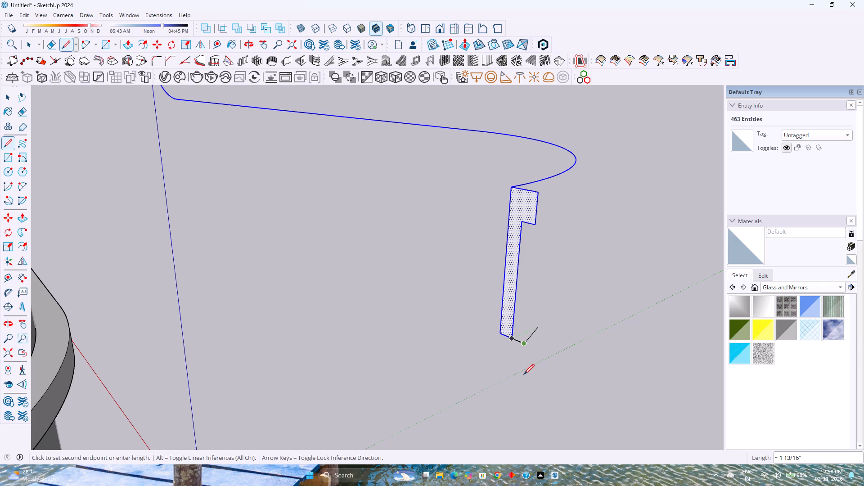
pyautogui.press('Up')
pyautogui.press('2')
pyautogui.press('Return')
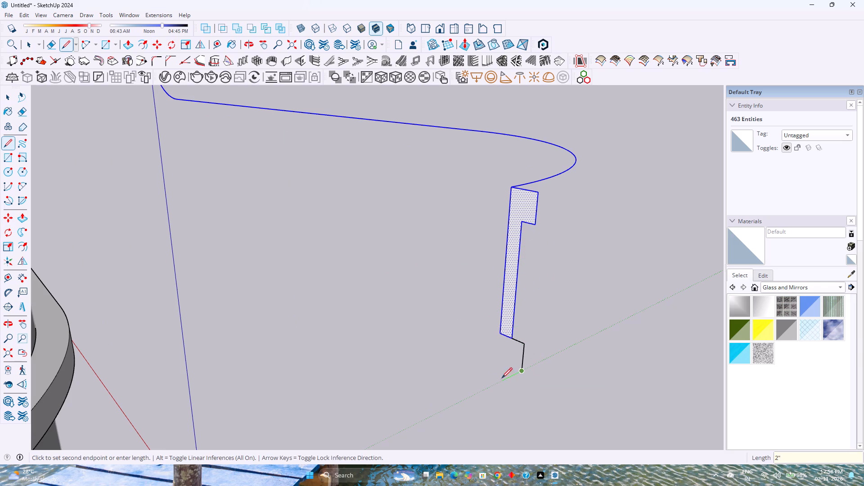
pyautogui.press('Right')
pyautogui.click(499, 333)
pyautogui.click(500, 335)
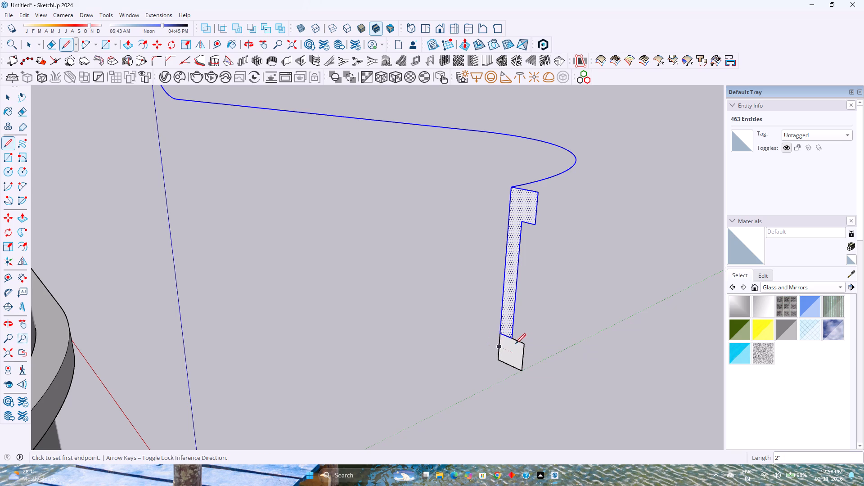
# Delete the edge dividing the new lower border face from the rest of the copied profile.
pyautogui.press('space')
pyautogui.click(509, 326)
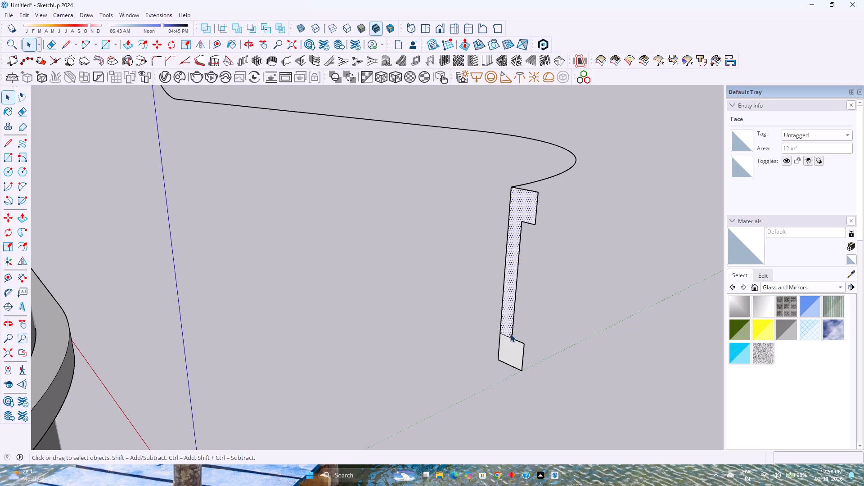
pyautogui.click(505, 335)
pyautogui.press('Delete')
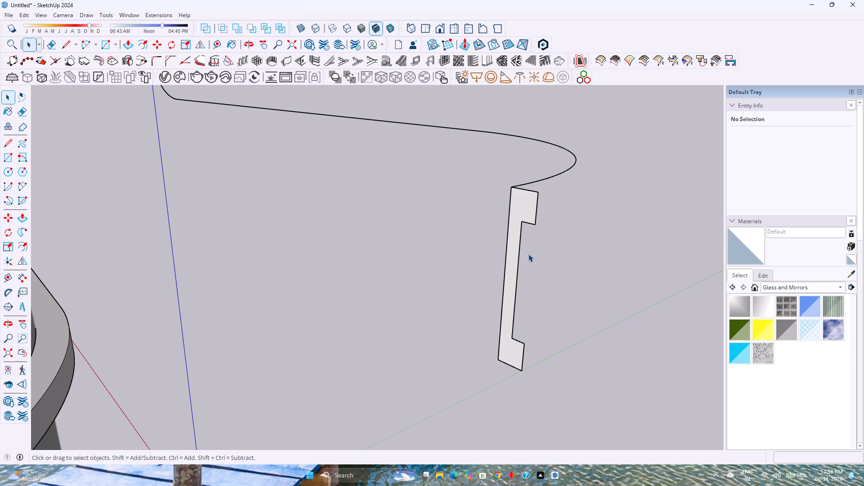
# Sweep the combined profile with upper and lower borders along the copied path curve using Follow Me.
pyautogui.click(545, 179)
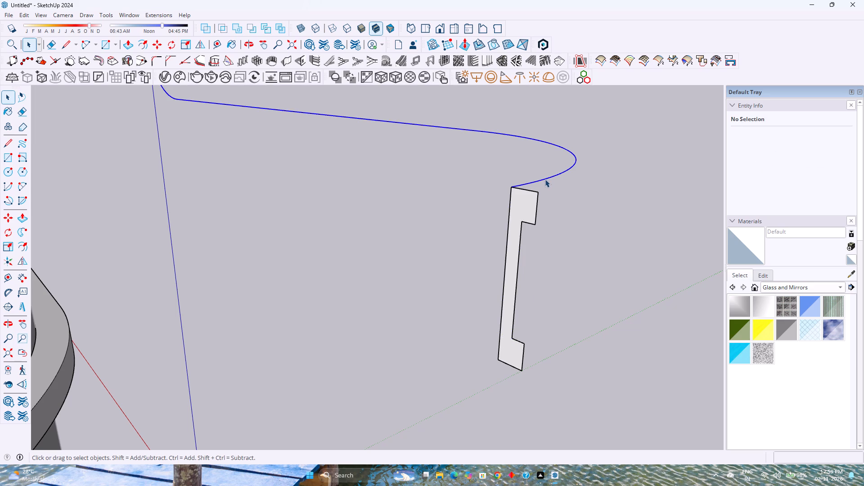
pyautogui.click(24, 236)
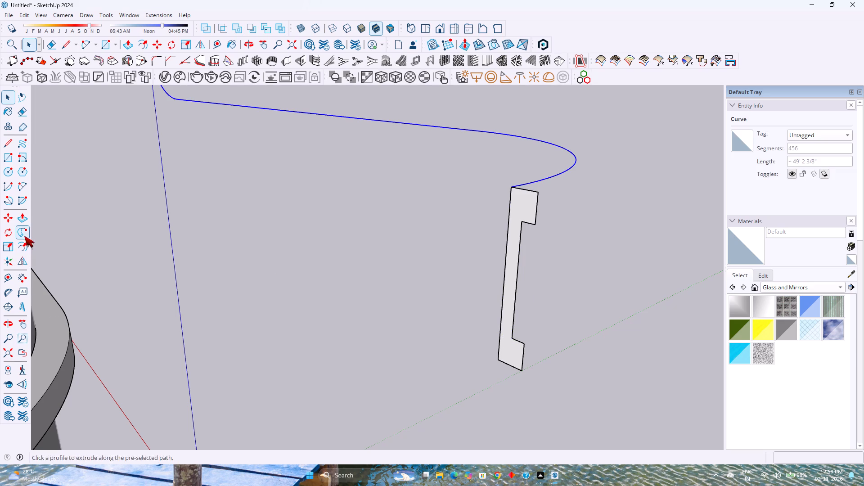
pyautogui.click(514, 352)
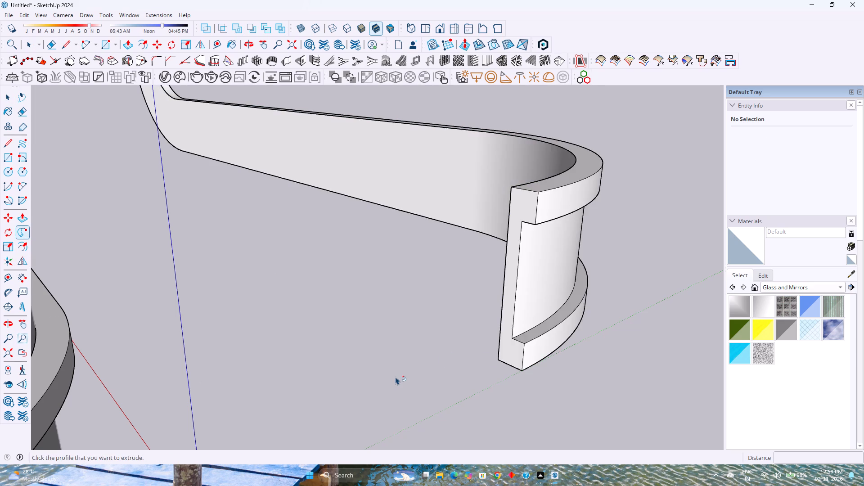
pyautogui.scroll(-8, 396, 377)
pyautogui.moveTo(396, 377); pyautogui.dragTo(280, 391, button='middle')
pyautogui.middleClick(279, 391)
pyautogui.scroll(1, 279, 391)
pyautogui.scroll(-11, 281, 386)
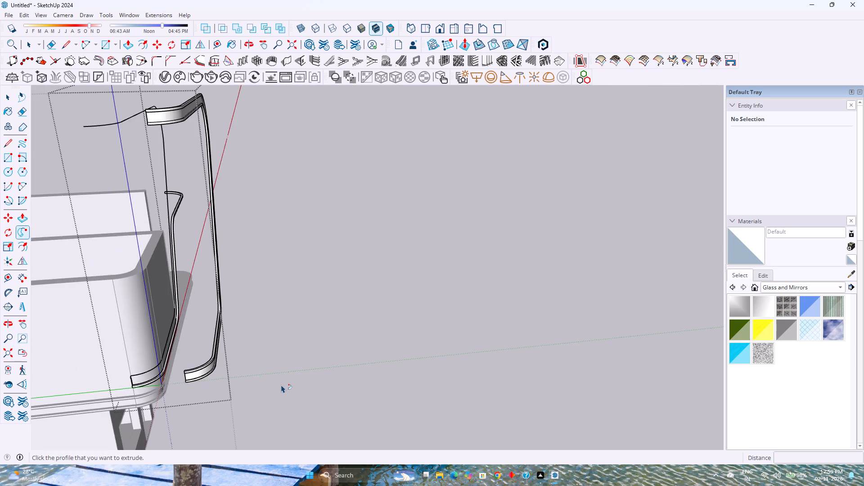
# Delete the original upper path curve wrapping the building's rounded corner, above the existing lower border strip.
pyautogui.moveTo(281, 385); pyautogui.dragTo(242, 339, button='middle')
pyautogui.moveTo(249, 342); pyautogui.dragTo(253, 343, button='middle')
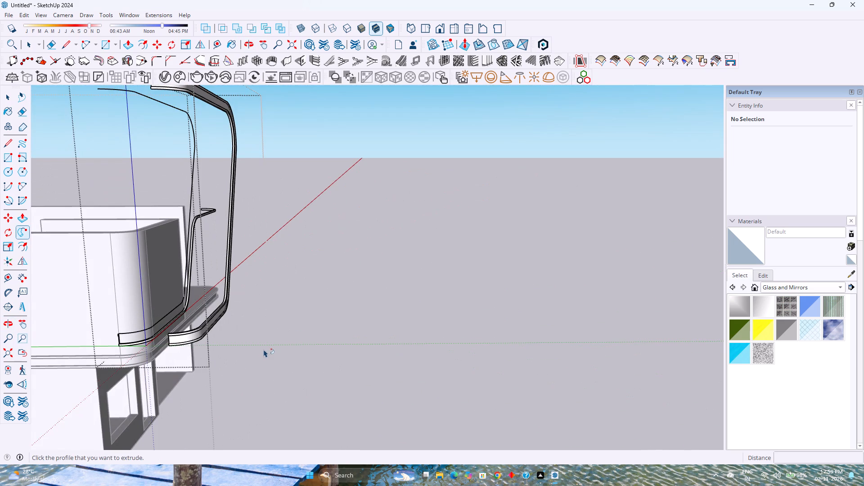
pyautogui.scroll(-3, 250, 350)
pyautogui.moveTo(251, 350); pyautogui.dragTo(154, 376, button='middle')
pyautogui.middleClick(154, 375)
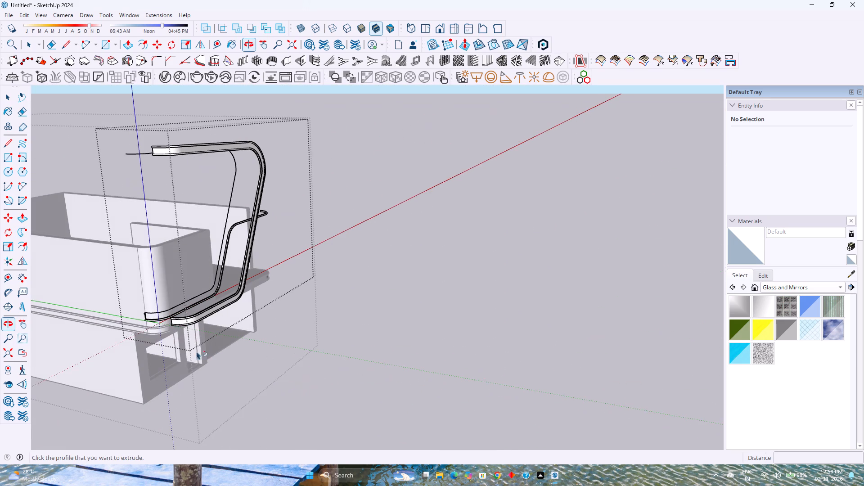
pyautogui.middleClick(238, 346)
pyautogui.press('space')
pyautogui.scroll(4, 219, 338)
pyautogui.keyDown('shift'); pyautogui.moveTo(219, 338); pyautogui.dragTo(384, 476, button='middle'); pyautogui.keyUp('shift')
pyautogui.scroll(-1, 474, 400)
pyautogui.keyDown('shift'); pyautogui.moveTo(474, 401); pyautogui.dragTo(447, 346, button='middle'); pyautogui.keyUp('shift')
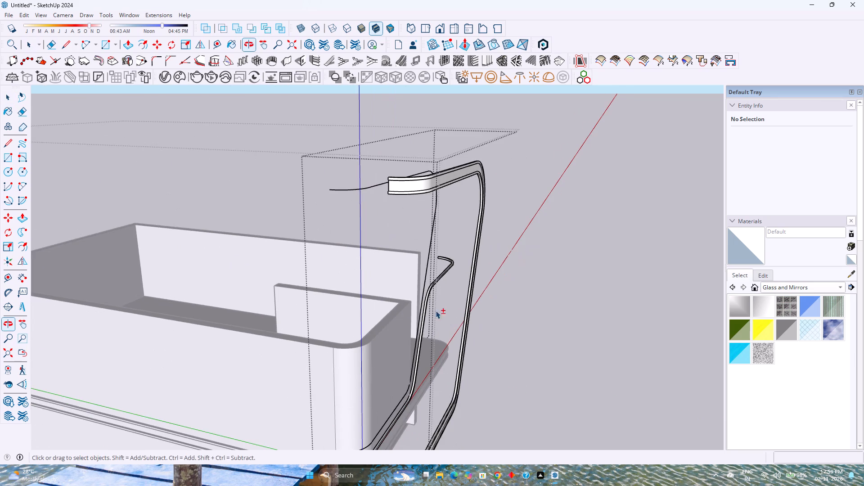
pyautogui.scroll(-2, 442, 407)
pyautogui.keyDown('shift'); pyautogui.moveTo(432, 403); pyautogui.dragTo(395, 316, button='middle'); pyautogui.keyUp('shift')
pyautogui.scroll(6, 366, 355)
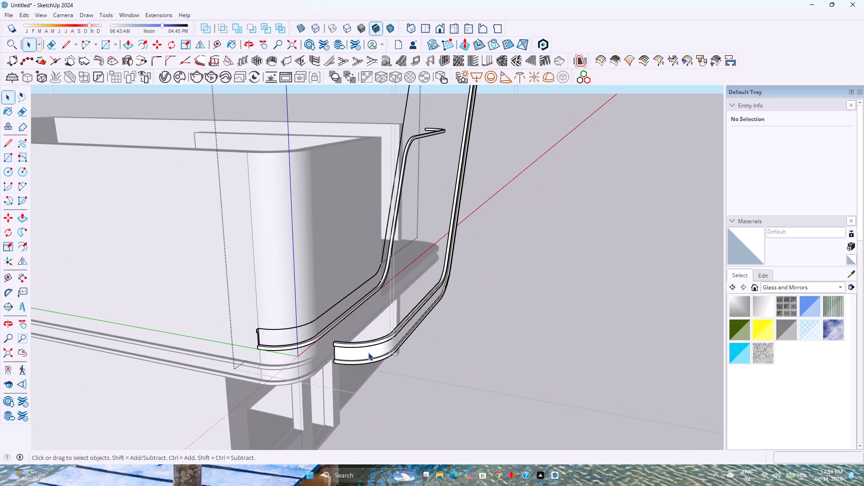
pyautogui.click(293, 328)
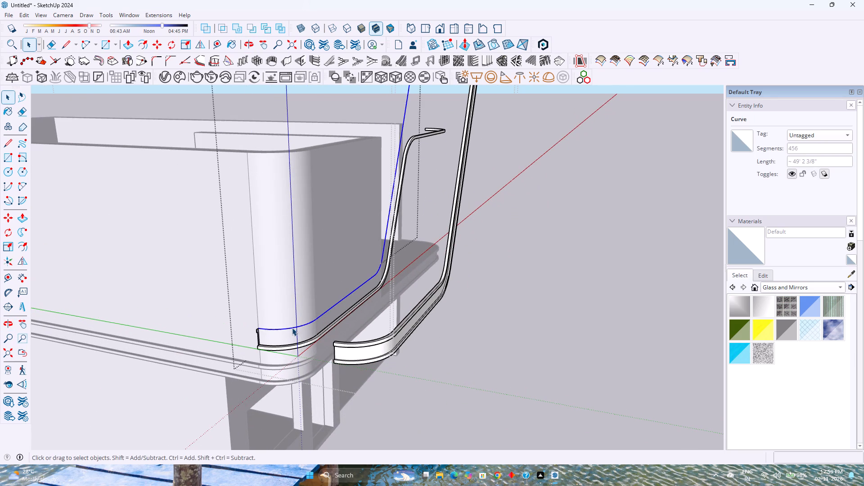
pyautogui.press('Delete')
# Delete the original flat end profile's face and its leftover outline edges above the lower border strip.
pyautogui.scroll(15, 259, 330)
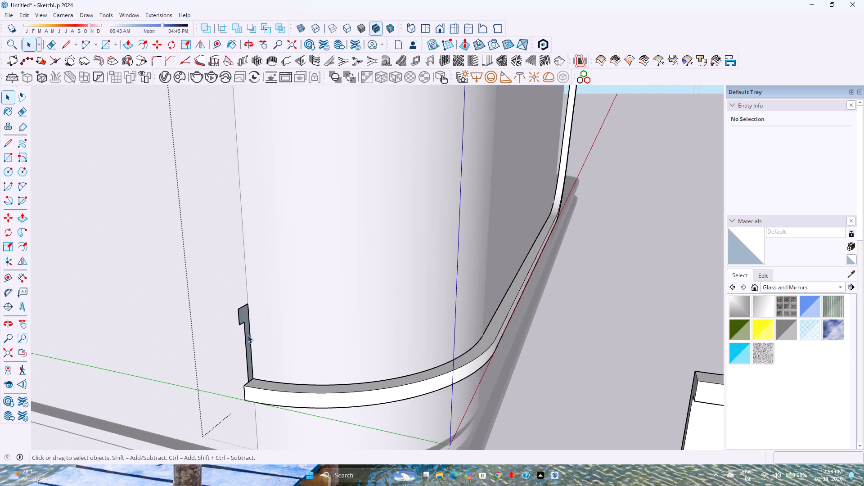
pyautogui.click(246, 318)
pyautogui.press('Delete')
pyautogui.click(243, 325)
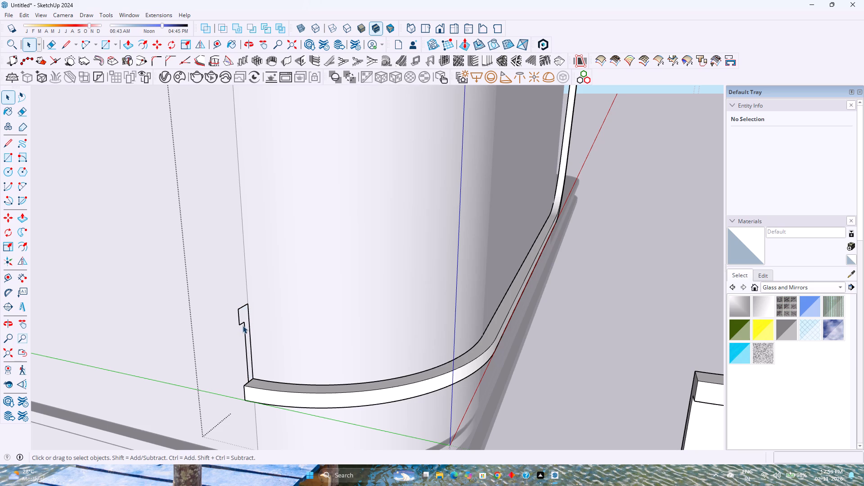
pyautogui.press('Delete')
pyautogui.click(242, 324)
pyautogui.press('Delete')
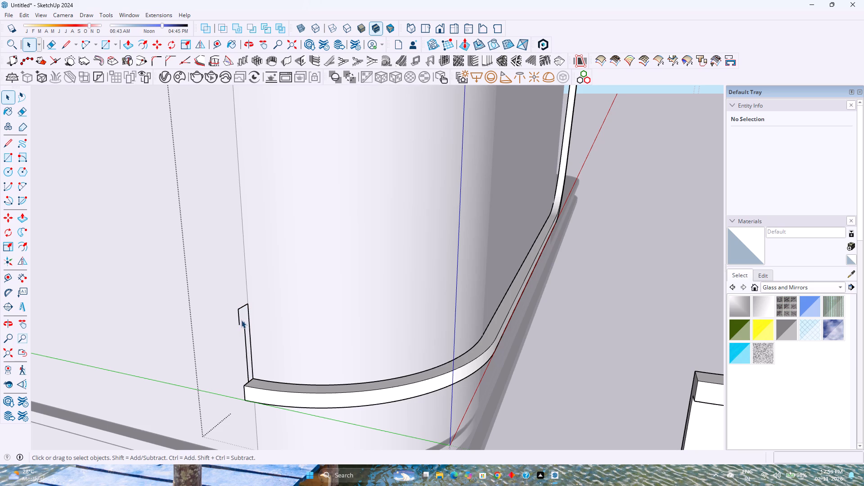
pyautogui.click(240, 319)
pyautogui.press('Delete')
pyautogui.click(241, 307)
pyautogui.press('Delete')
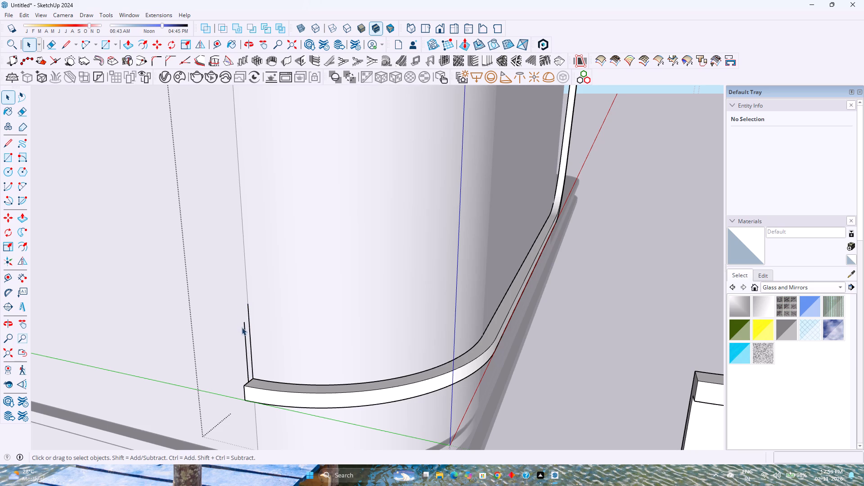
pyautogui.click(245, 337)
pyautogui.press('Delete')
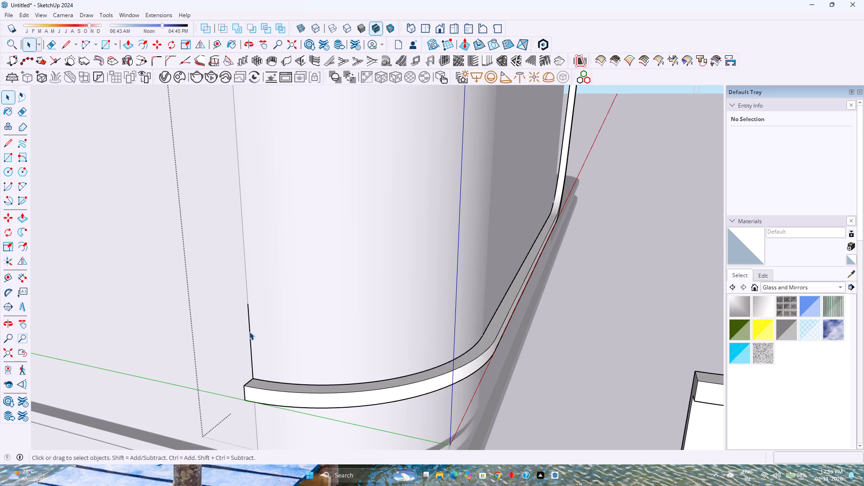
pyautogui.click(249, 332)
pyautogui.press('Delete')
# Move the entire swept band with its raised borders 4' along the green axis back onto the building.
pyautogui.scroll(-8, 268, 347)
pyautogui.tripleClick(472, 389)
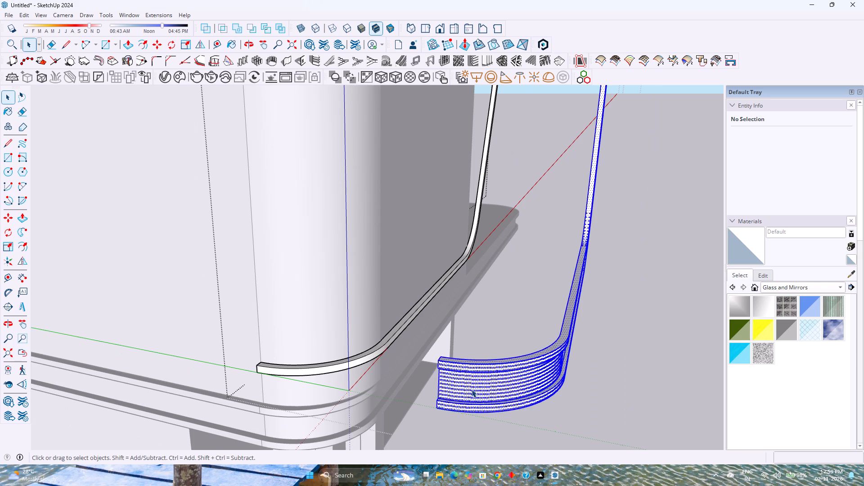
pyautogui.click(472, 389)
pyautogui.doubleClick(472, 389)
pyautogui.tripleClick(472, 389)
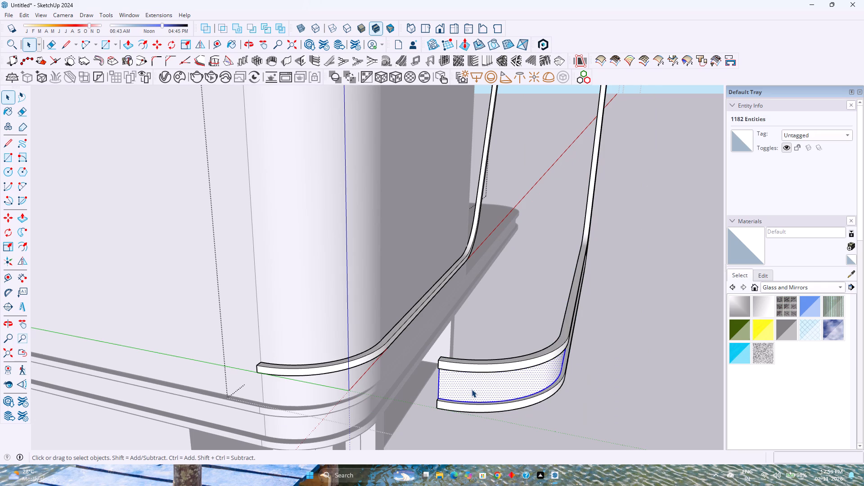
pyautogui.click(472, 389)
pyautogui.tripleClick(472, 389)
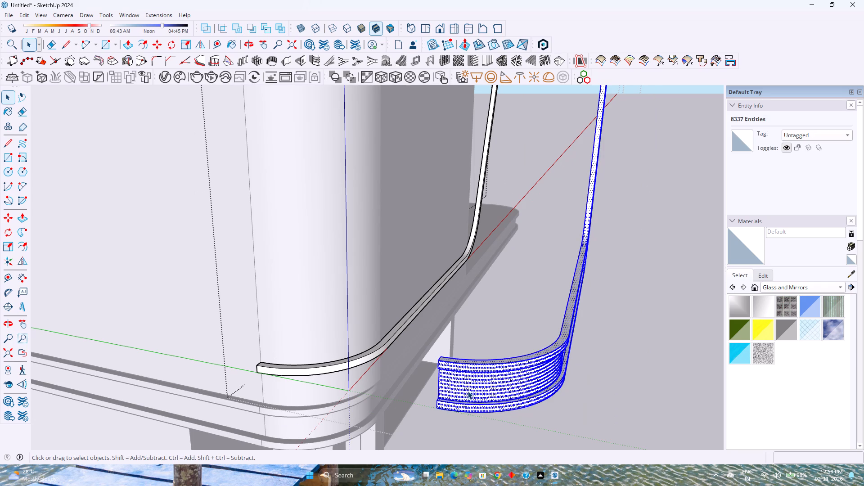
pyautogui.press('m')
pyautogui.moveTo(439, 401); pyautogui.dragTo(616, 414, button='middle')
pyautogui.scroll(3, 451, 391)
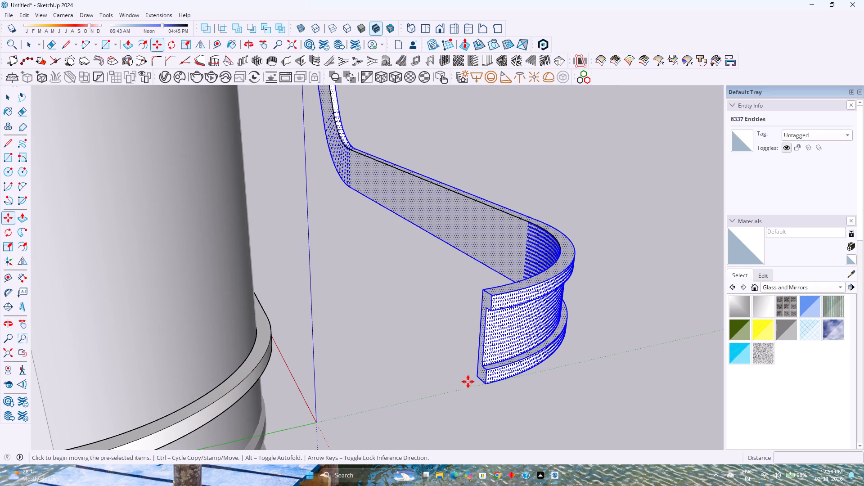
pyautogui.click(477, 377)
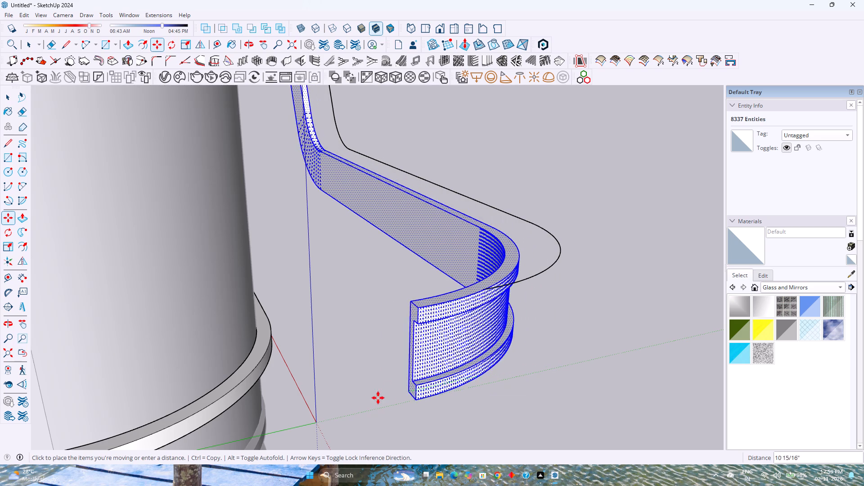
pyautogui.press('Left')
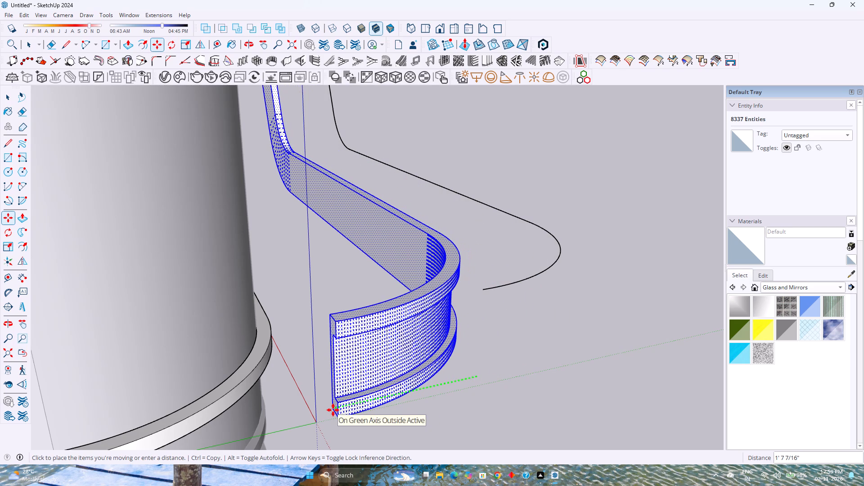
pyautogui.write("4'")
pyautogui.press('Return')
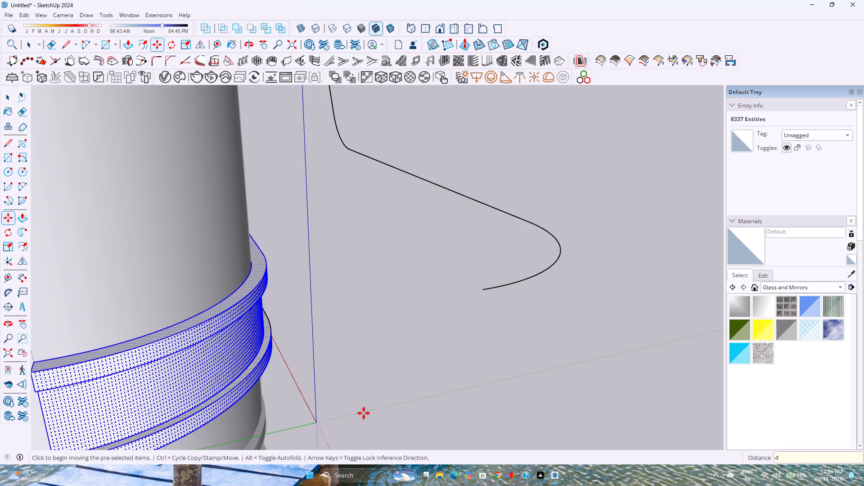
pyautogui.press('space')
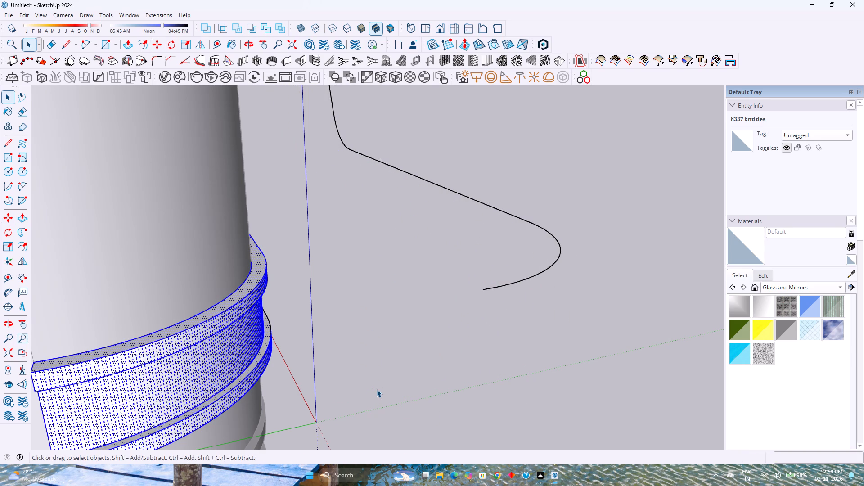
# Delete the copied path curve left standing in front of the building.
pyautogui.scroll(-7, 381, 387)
pyautogui.moveTo(427, 379); pyautogui.dragTo(325, 386, button='middle')
pyautogui.scroll(-6, 317, 385)
pyautogui.moveTo(314, 384); pyautogui.dragTo(249, 376, button='middle')
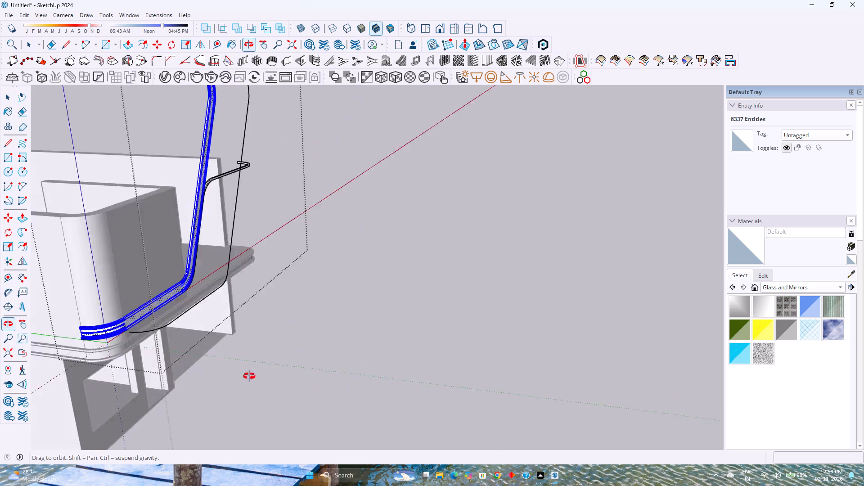
pyautogui.moveTo(249, 376); pyautogui.dragTo(139, 341, button='middle')
pyautogui.middleClick(139, 341)
pyautogui.scroll(6, 124, 272)
pyautogui.moveTo(130, 270); pyautogui.dragTo(173, 326, button='middle')
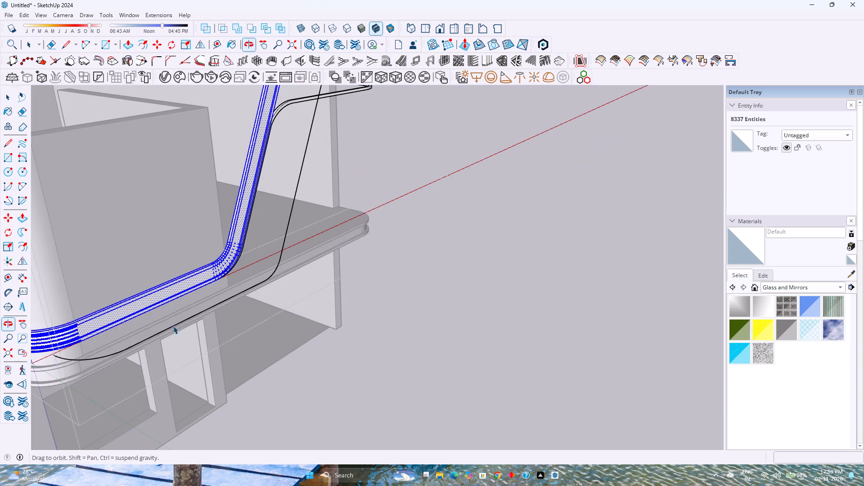
pyautogui.moveTo(173, 326); pyautogui.dragTo(173, 326, button='middle')
pyautogui.click(263, 283)
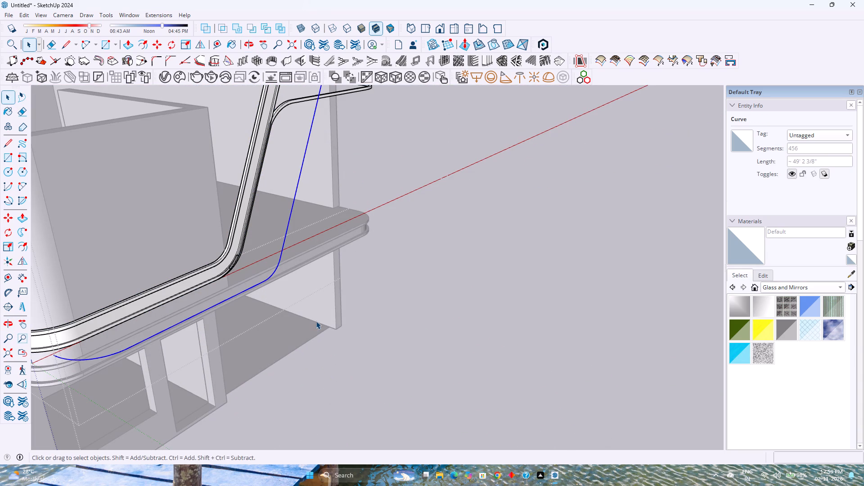
pyautogui.press('Delete')
# Examine the junction where the relocated band's border overlaps the older border strip that curves away across the opening.
pyautogui.scroll(-3, 314, 281)
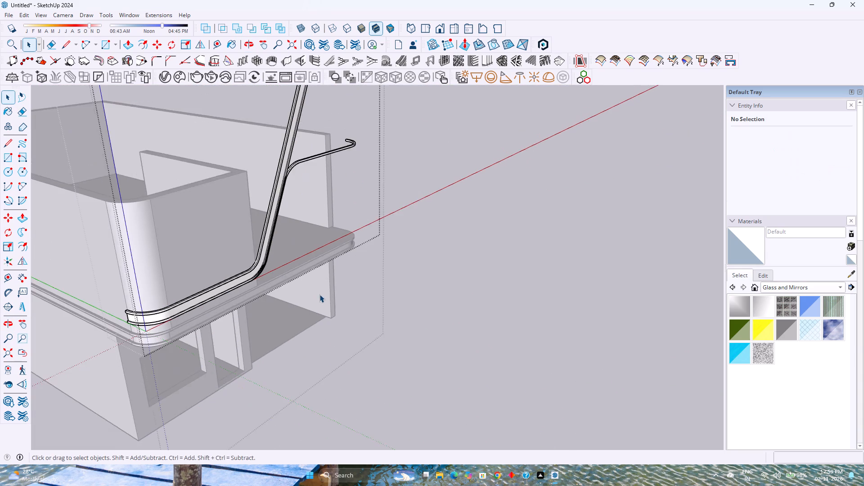
pyautogui.moveTo(331, 303); pyautogui.dragTo(387, 349, button='middle')
pyautogui.moveTo(402, 357); pyautogui.dragTo(146, 328, button='middle')
pyautogui.scroll(5, 257, 200)
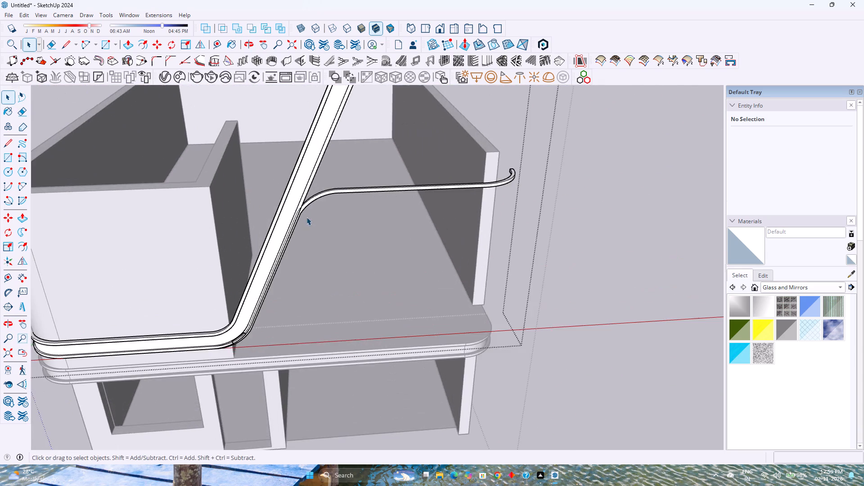
pyautogui.scroll(15, 306, 217)
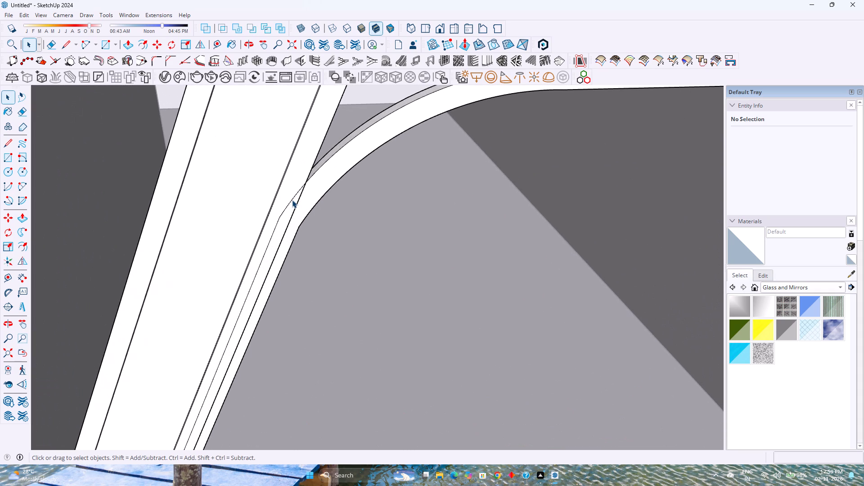
pyautogui.click(292, 200)
pyautogui.click(292, 200)
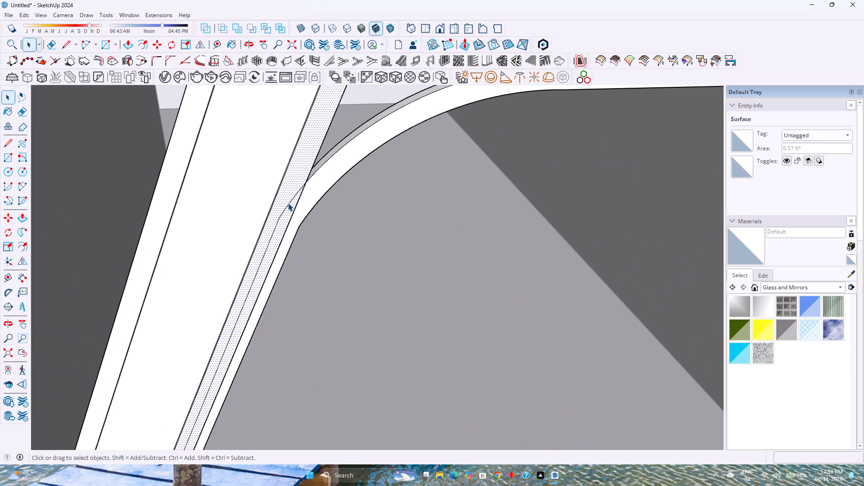
pyautogui.doubleClick(285, 207)
pyautogui.click(281, 217)
pyautogui.click(276, 220)
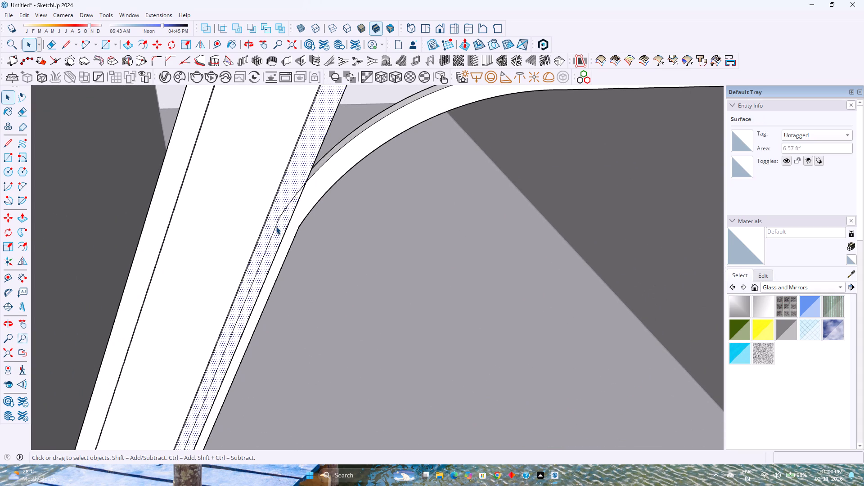
pyautogui.doubleClick(275, 225)
pyautogui.click(268, 240)
pyautogui.click(279, 259)
pyautogui.click(313, 197)
pyautogui.scroll(6, 294, 198)
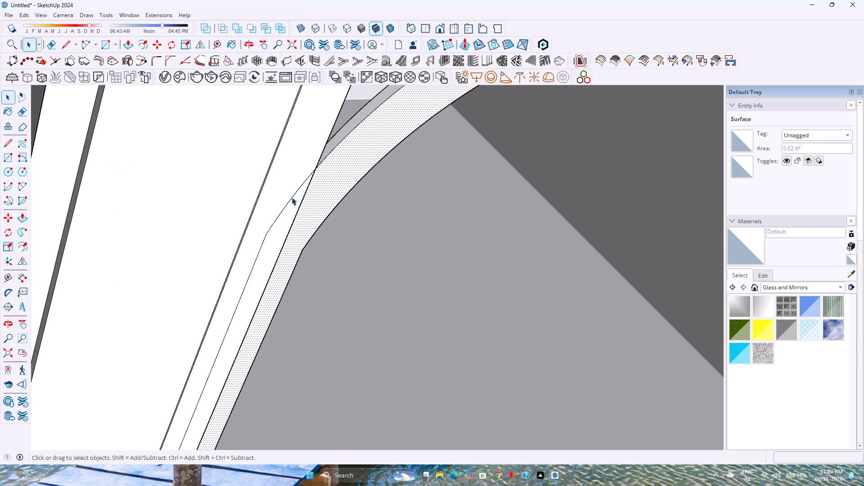
pyautogui.scroll(1, 292, 197)
pyautogui.click(292, 197)
pyautogui.moveTo(291, 202); pyautogui.dragTo(139, 222, button='middle')
pyautogui.moveTo(286, 212); pyautogui.dragTo(203, 225, button='middle')
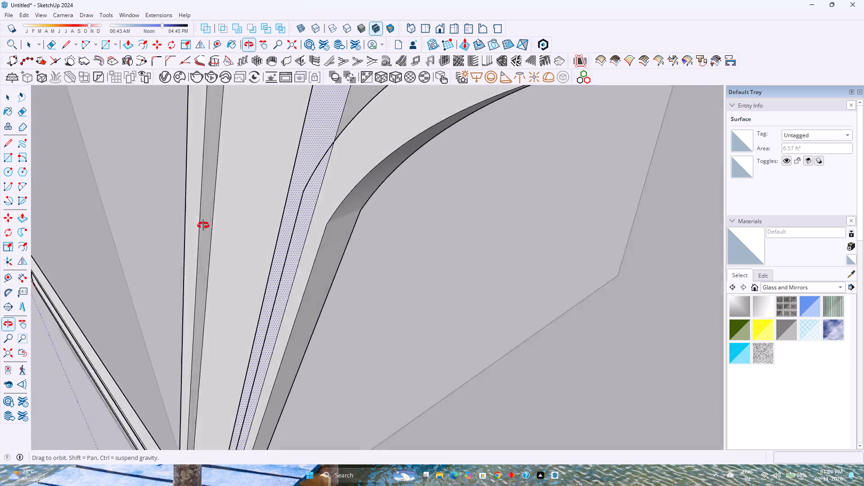
pyautogui.moveTo(203, 225); pyautogui.dragTo(331, 299, button='middle')
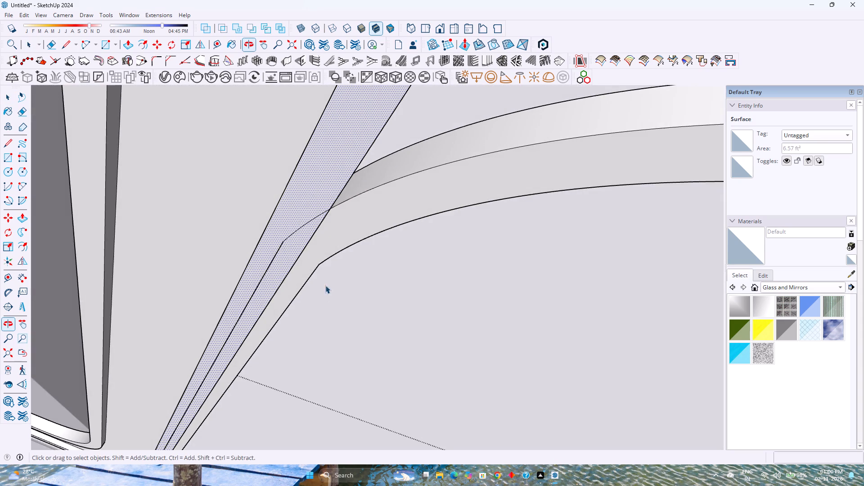
pyautogui.scroll(5, 296, 237)
pyautogui.click(293, 230)
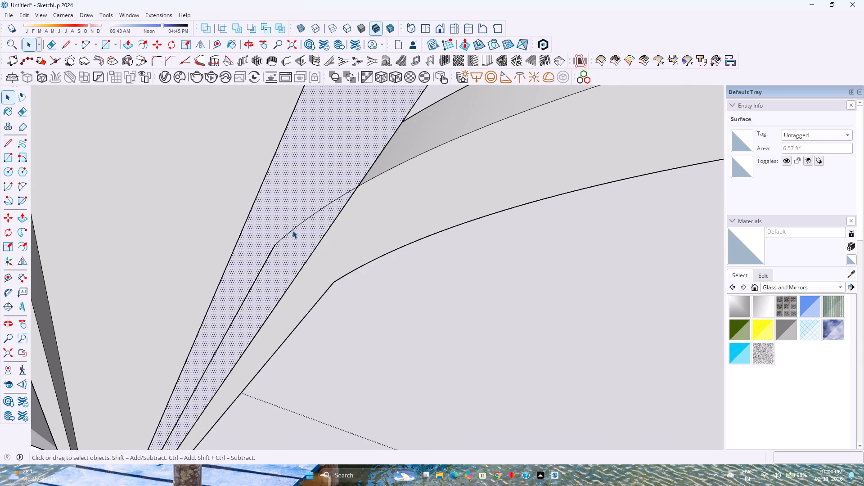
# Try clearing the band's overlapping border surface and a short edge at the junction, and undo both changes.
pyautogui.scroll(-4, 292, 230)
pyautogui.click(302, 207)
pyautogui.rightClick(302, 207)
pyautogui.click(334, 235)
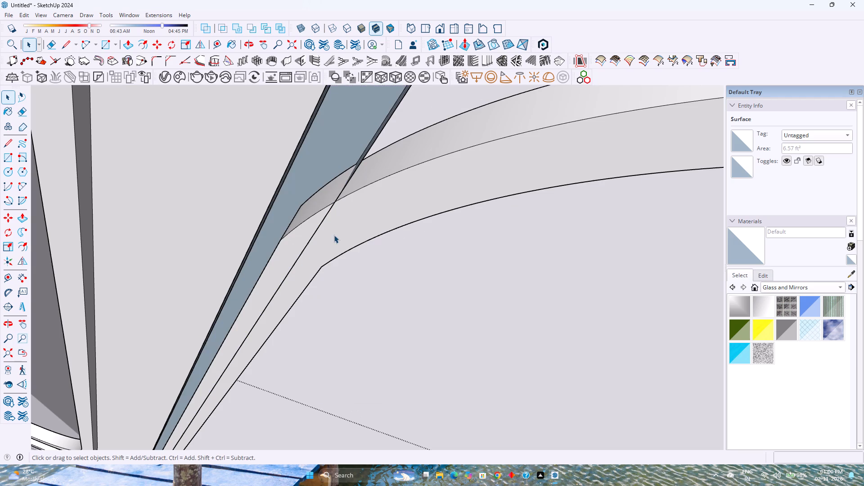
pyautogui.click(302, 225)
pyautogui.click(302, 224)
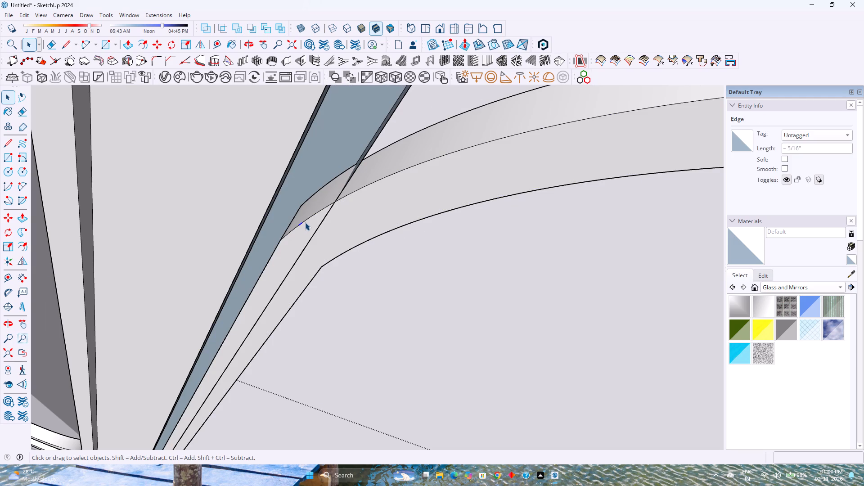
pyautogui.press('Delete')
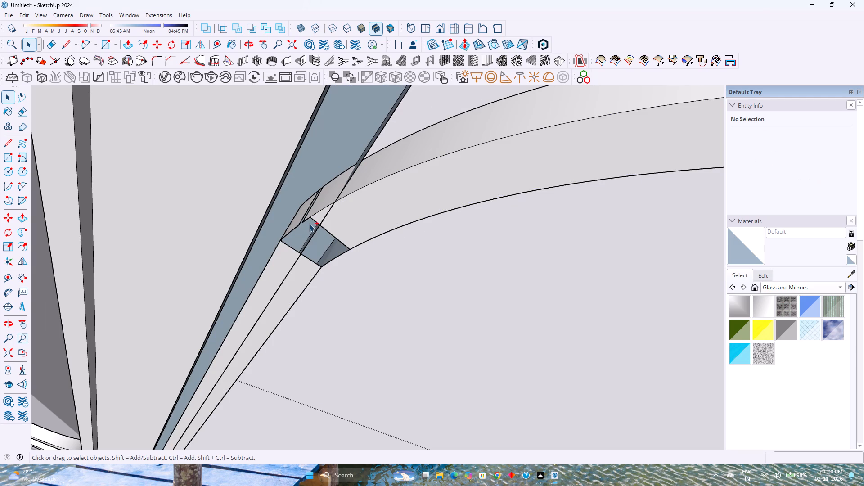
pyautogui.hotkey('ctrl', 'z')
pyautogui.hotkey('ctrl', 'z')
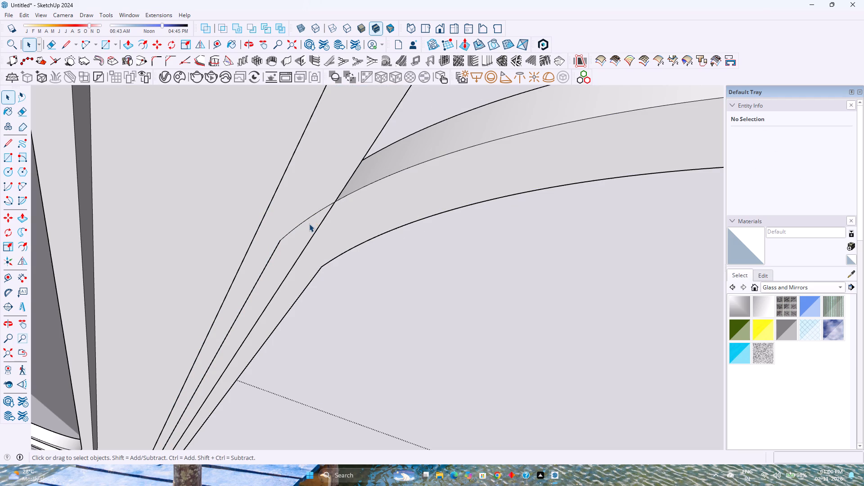
# Check which connected geometry belongs to the older border strip and the new band, and examine their junction against the whole building.
pyautogui.press('space')
pyautogui.scroll(-12, 309, 230)
pyautogui.moveTo(265, 253); pyautogui.dragTo(309, 229, button='middle')
pyautogui.scroll(-9, 324, 224)
pyautogui.click(328, 223)
pyautogui.tripleClick(328, 223)
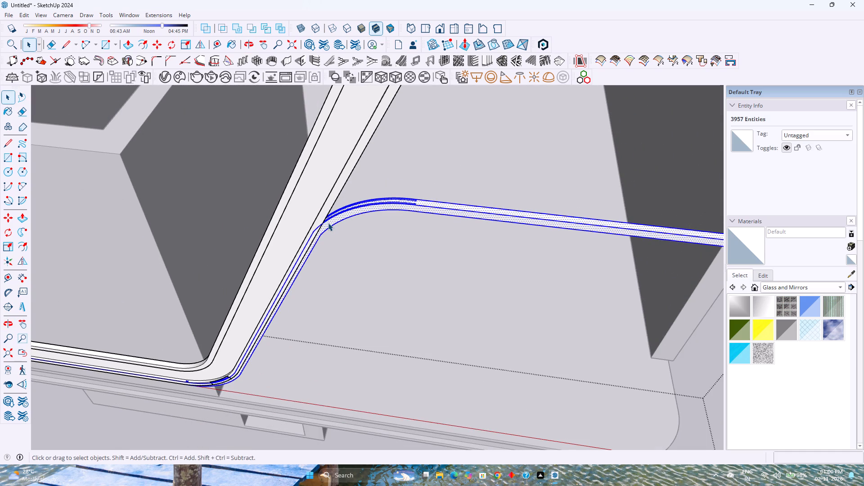
pyautogui.tripleClick(328, 223)
pyautogui.keyDown('ctrl'); pyautogui.tripleClick(305, 216); pyautogui.keyUp('ctrl')
pyautogui.keyDown('ctrl'); pyautogui.click(305, 216); pyautogui.keyUp('ctrl')
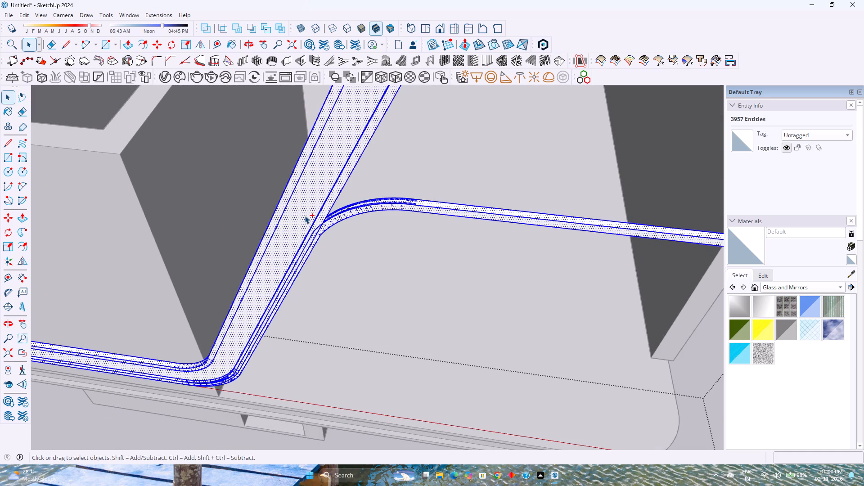
pyautogui.scroll(-5, 304, 216)
pyautogui.moveTo(304, 244); pyautogui.dragTo(333, 230, button='middle')
pyautogui.scroll(-4, 339, 229)
pyautogui.press('Escape')
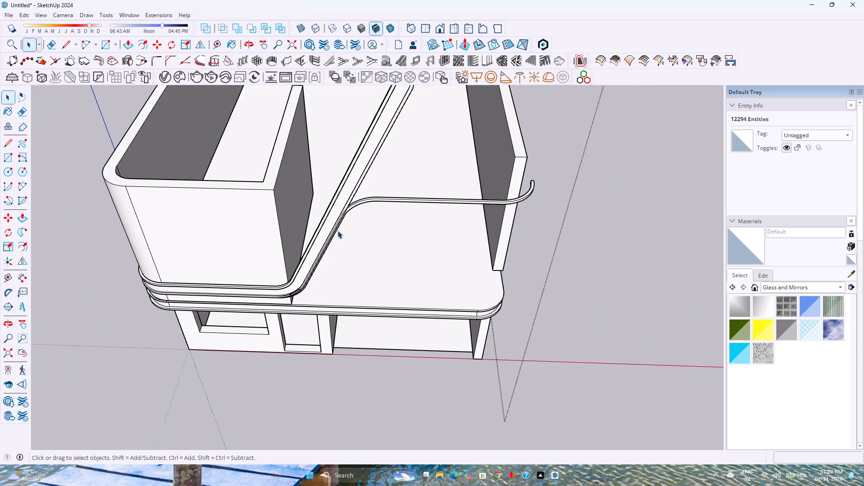
pyautogui.scroll(-4, 337, 230)
pyautogui.keyDown('shift'); pyautogui.moveTo(335, 229); pyautogui.dragTo(295, 340, button='middle'); pyautogui.keyUp('shift')
pyautogui.moveTo(308, 340); pyautogui.dragTo(337, 264, button='middle')
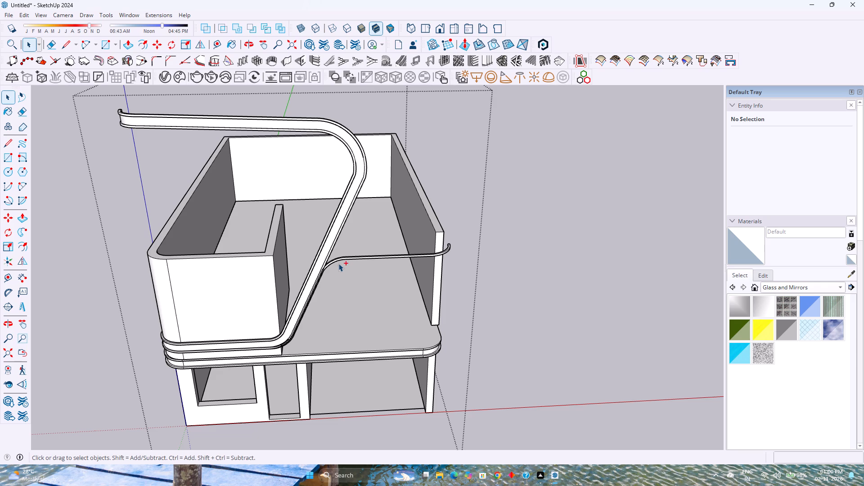
# Save the model in the Fuji Files folder under the name "Fuji - Residential Elevation - 2".
pyautogui.hotkey('ctrl', 's')
pyautogui.scroll(-3, 38, 136)
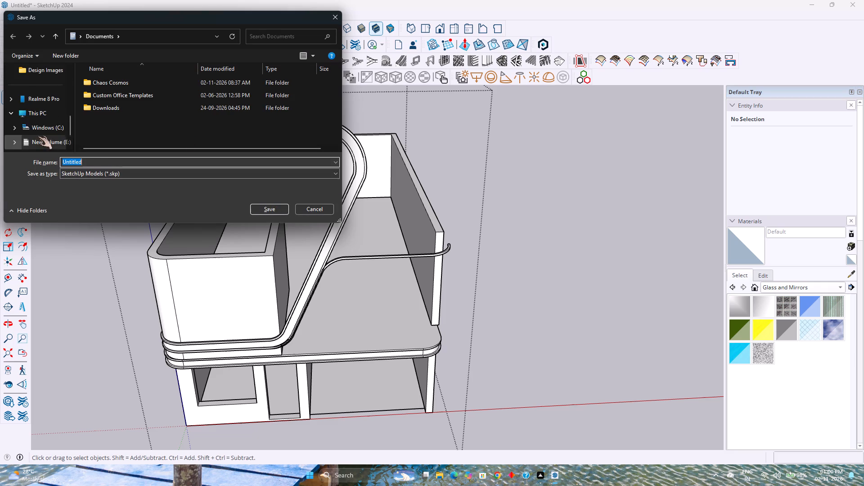
pyautogui.scroll(1, 47, 91)
pyautogui.click(48, 96)
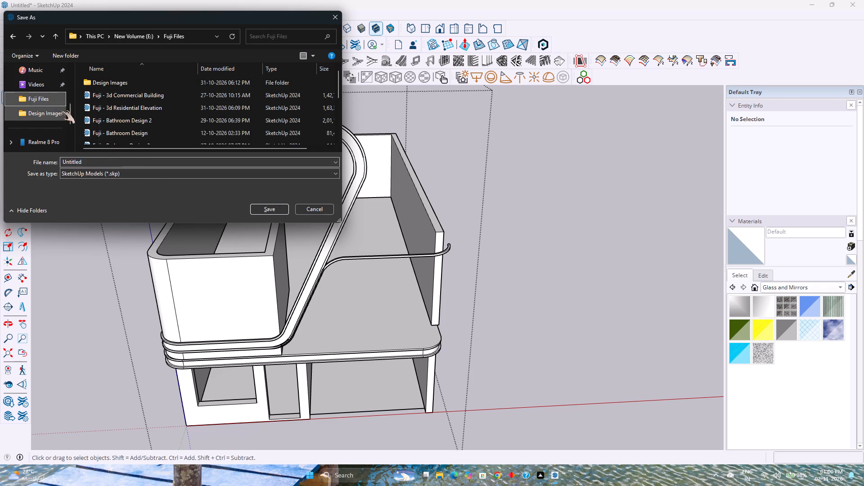
pyautogui.click(148, 171)
pyautogui.click(138, 155)
pyautogui.click(139, 161)
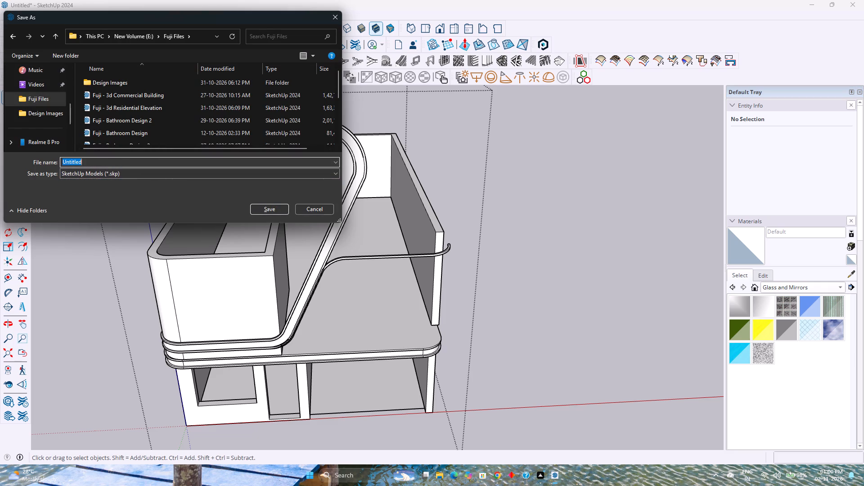
pyautogui.press('BackSpace')
pyautogui.write('Res')
pyautogui.press('BackSpace')
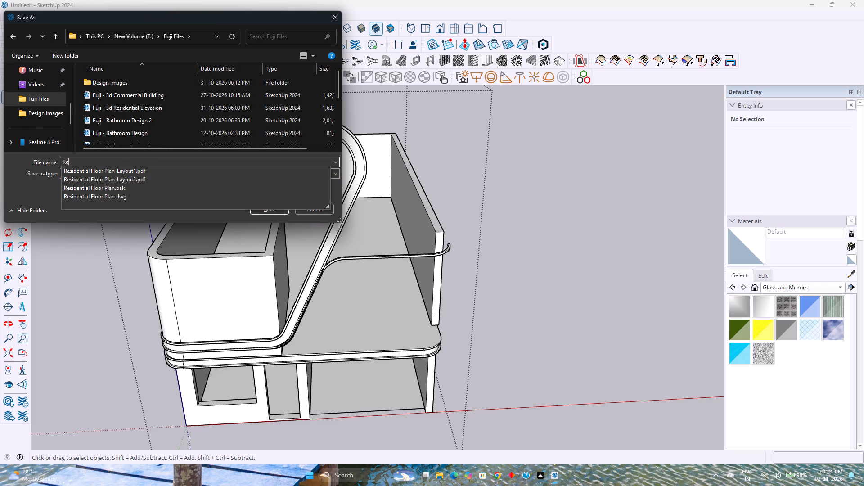
pyautogui.press('BackSpace')
pyautogui.press('BackSpace')
pyautogui.hotkey('shift', 'BackSpace')
pyautogui.write('Fuji 0')
pyautogui.press('BackSpace')
pyautogui.write('-')
pyautogui.press('space')
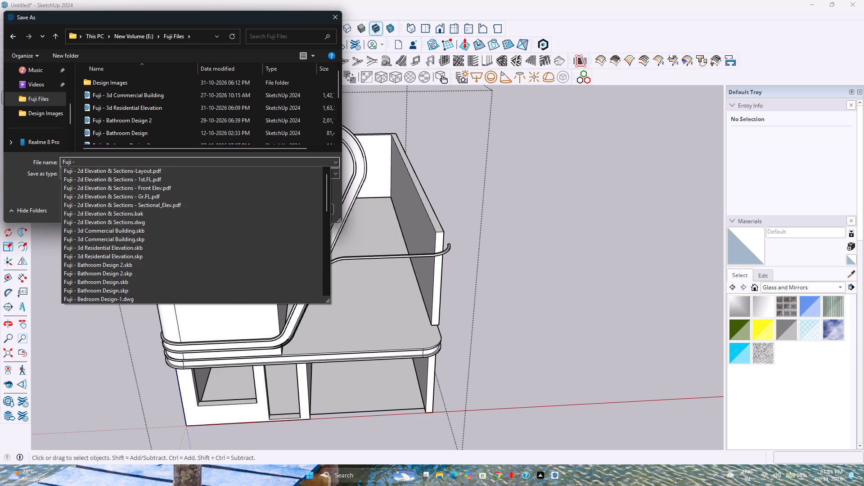
pyautogui.hotkey('shift', 's')
pyautogui.press('BackSpace')
pyautogui.write('re')
pyautogui.press('BackSpace')
pyautogui.press('BackSpace')
pyautogui.write('Residential')
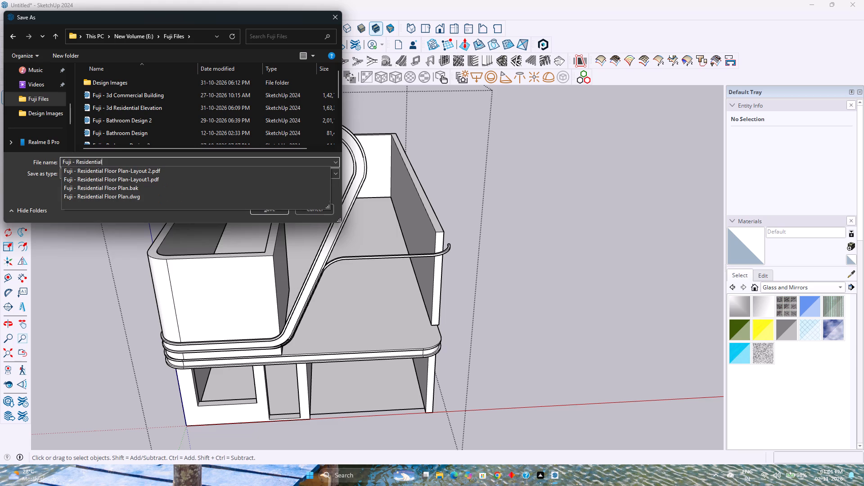
pyautogui.press('space')
pyautogui.write('Elw')
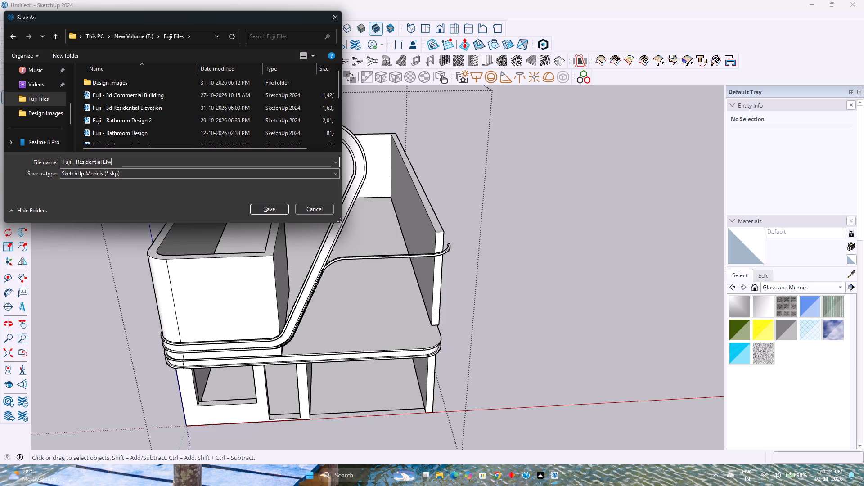
pyautogui.press('BackSpace')
pyautogui.write('evation -2')
pyautogui.press('Left')
pyautogui.press('space')
pyautogui.press('Return')
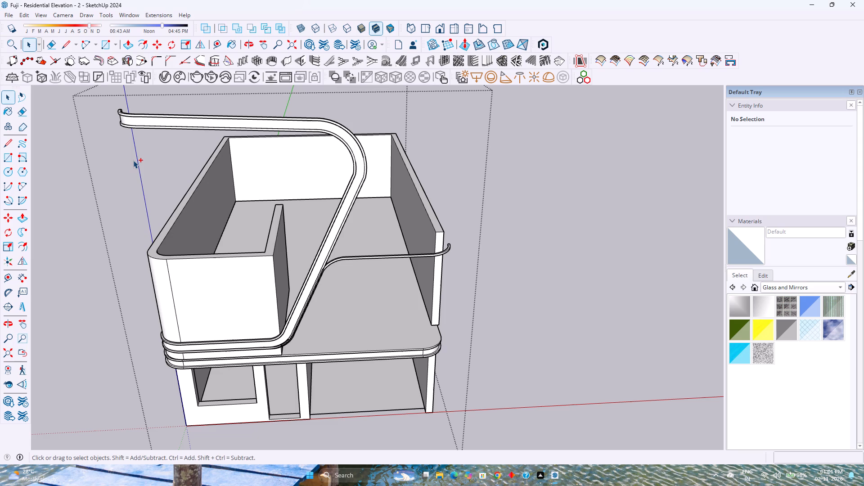
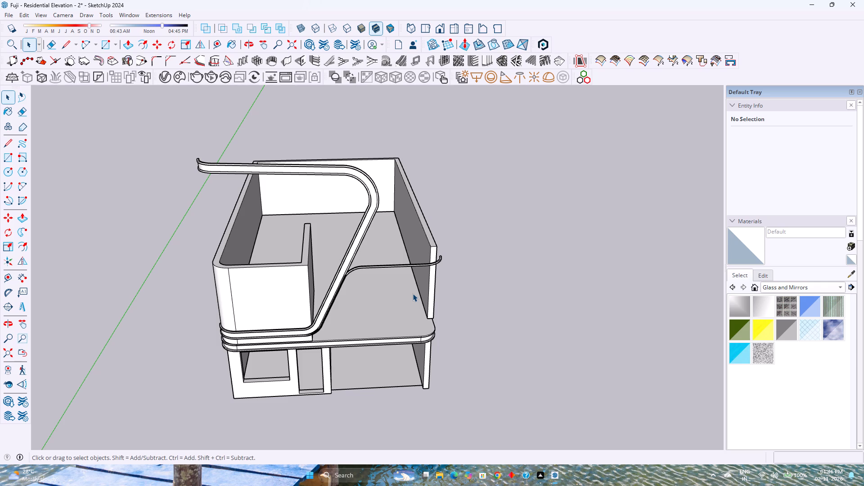
# Open the building group for editing and select the upper-storey wall group inside it.
pyautogui.scroll(3, 413, 293)
pyautogui.rightClick(413, 293)
pyautogui.click(495, 368)
pyautogui.click(439, 337)
pyautogui.doubleClick(414, 330)
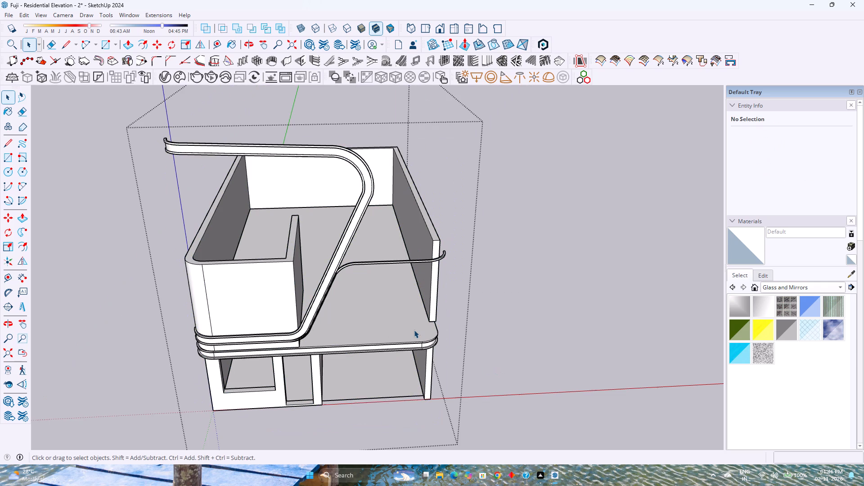
pyautogui.click(281, 297)
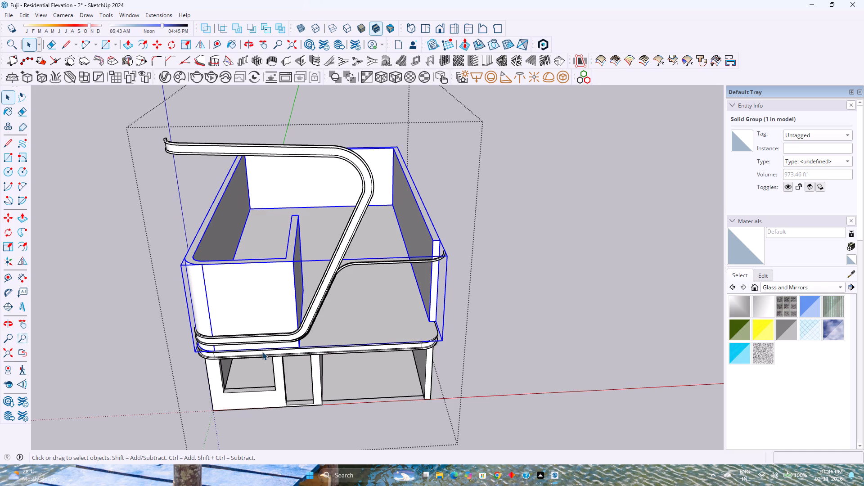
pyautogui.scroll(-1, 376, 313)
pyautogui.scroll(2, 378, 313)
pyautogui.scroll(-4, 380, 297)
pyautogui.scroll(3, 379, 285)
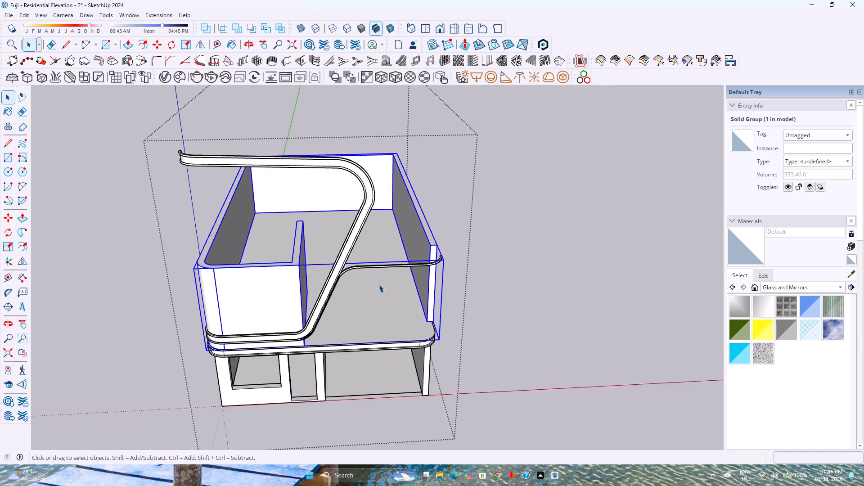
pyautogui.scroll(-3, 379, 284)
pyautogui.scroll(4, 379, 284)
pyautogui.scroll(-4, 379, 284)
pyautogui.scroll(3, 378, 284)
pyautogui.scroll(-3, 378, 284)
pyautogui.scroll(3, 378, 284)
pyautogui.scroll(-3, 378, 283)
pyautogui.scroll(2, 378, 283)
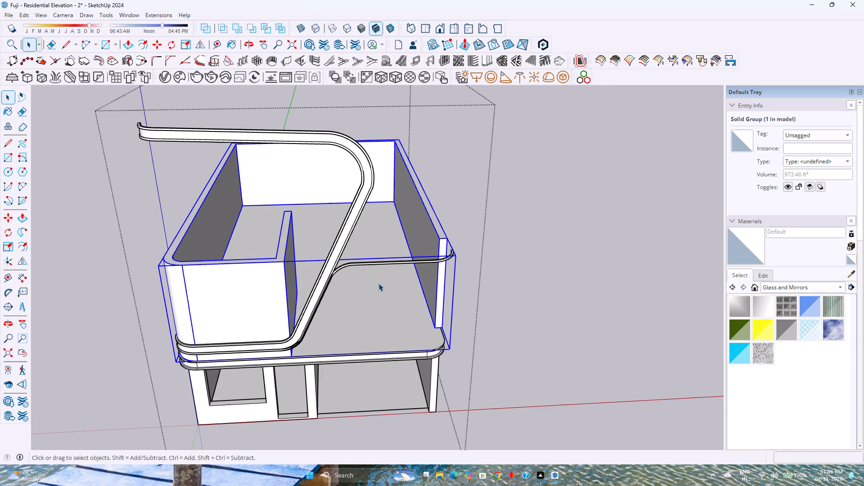
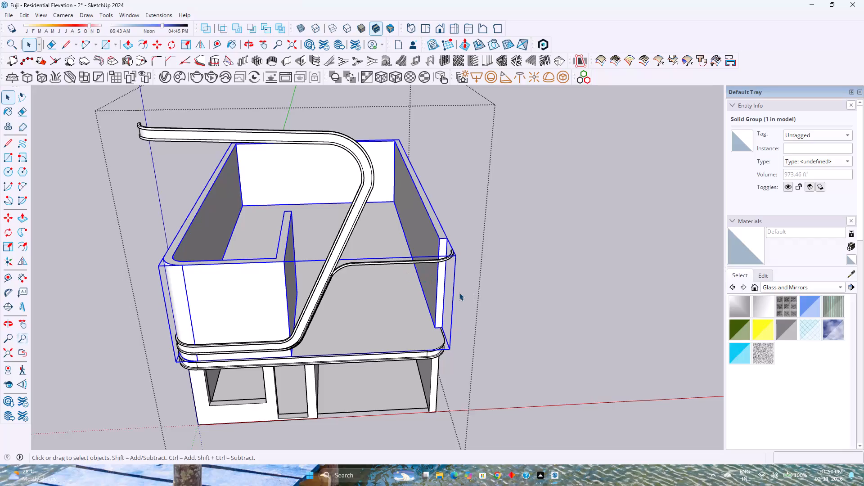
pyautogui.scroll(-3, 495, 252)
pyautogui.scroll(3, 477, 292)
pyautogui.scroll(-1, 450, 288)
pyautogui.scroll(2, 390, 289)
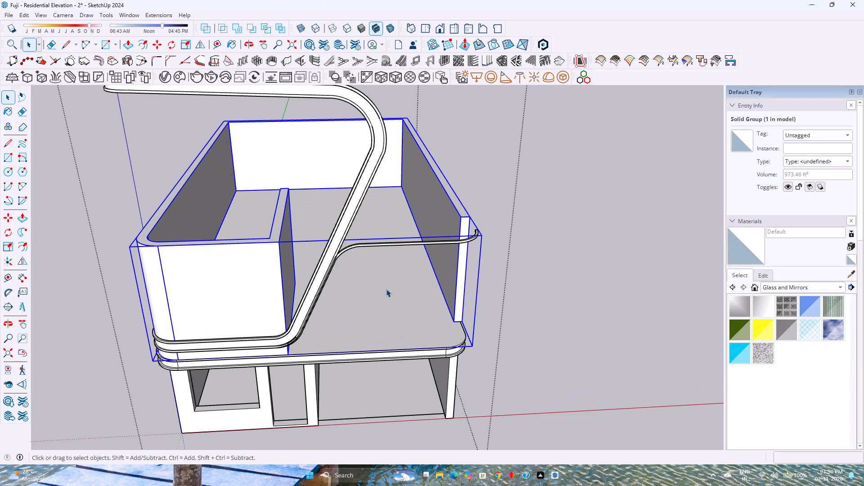
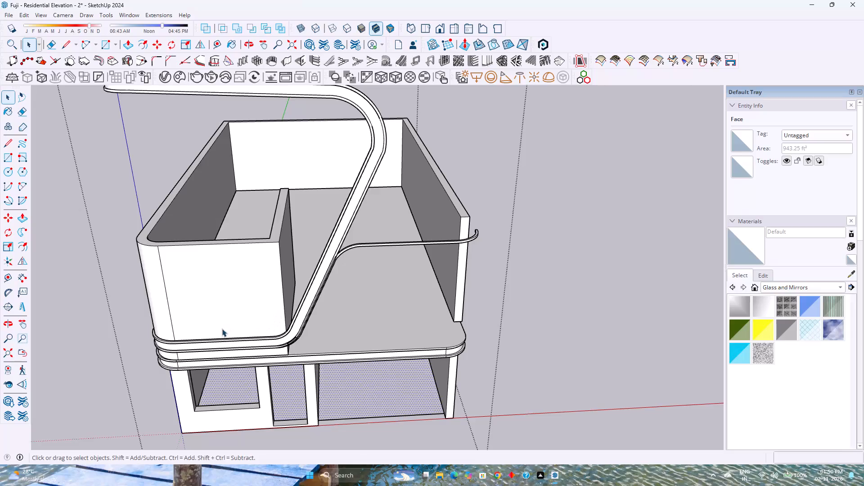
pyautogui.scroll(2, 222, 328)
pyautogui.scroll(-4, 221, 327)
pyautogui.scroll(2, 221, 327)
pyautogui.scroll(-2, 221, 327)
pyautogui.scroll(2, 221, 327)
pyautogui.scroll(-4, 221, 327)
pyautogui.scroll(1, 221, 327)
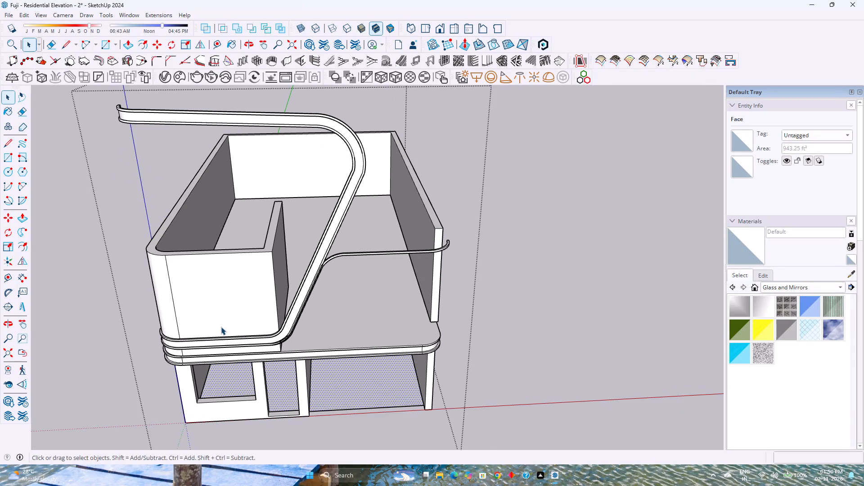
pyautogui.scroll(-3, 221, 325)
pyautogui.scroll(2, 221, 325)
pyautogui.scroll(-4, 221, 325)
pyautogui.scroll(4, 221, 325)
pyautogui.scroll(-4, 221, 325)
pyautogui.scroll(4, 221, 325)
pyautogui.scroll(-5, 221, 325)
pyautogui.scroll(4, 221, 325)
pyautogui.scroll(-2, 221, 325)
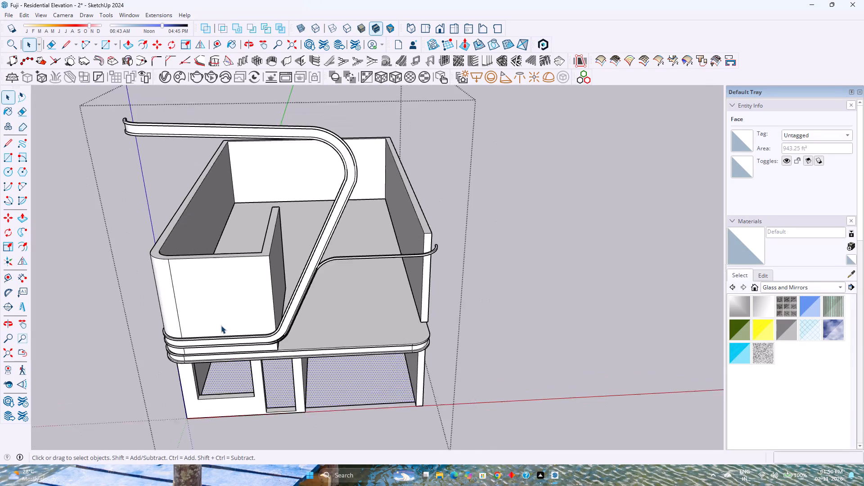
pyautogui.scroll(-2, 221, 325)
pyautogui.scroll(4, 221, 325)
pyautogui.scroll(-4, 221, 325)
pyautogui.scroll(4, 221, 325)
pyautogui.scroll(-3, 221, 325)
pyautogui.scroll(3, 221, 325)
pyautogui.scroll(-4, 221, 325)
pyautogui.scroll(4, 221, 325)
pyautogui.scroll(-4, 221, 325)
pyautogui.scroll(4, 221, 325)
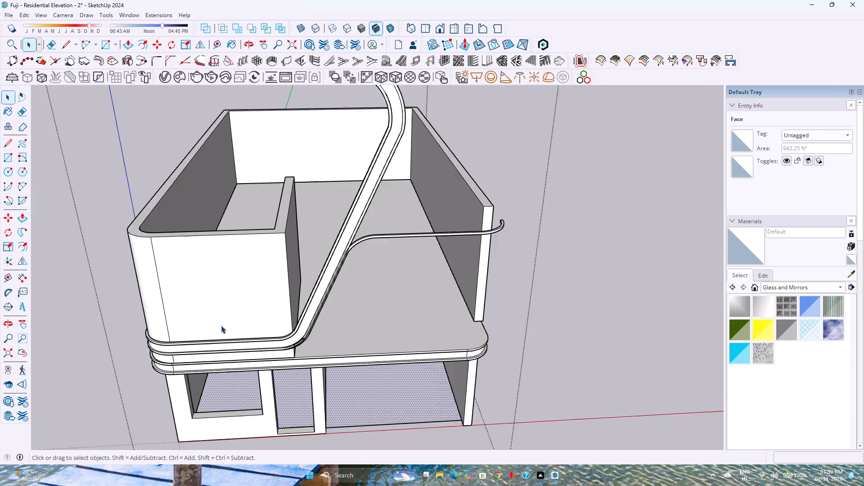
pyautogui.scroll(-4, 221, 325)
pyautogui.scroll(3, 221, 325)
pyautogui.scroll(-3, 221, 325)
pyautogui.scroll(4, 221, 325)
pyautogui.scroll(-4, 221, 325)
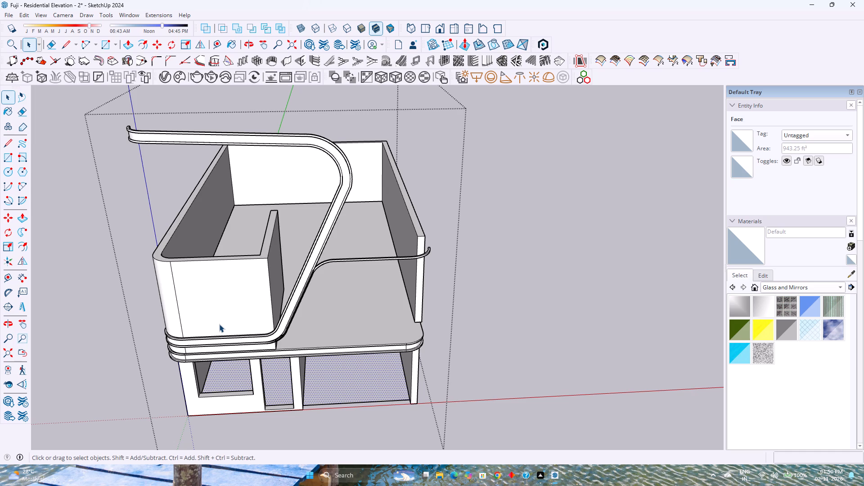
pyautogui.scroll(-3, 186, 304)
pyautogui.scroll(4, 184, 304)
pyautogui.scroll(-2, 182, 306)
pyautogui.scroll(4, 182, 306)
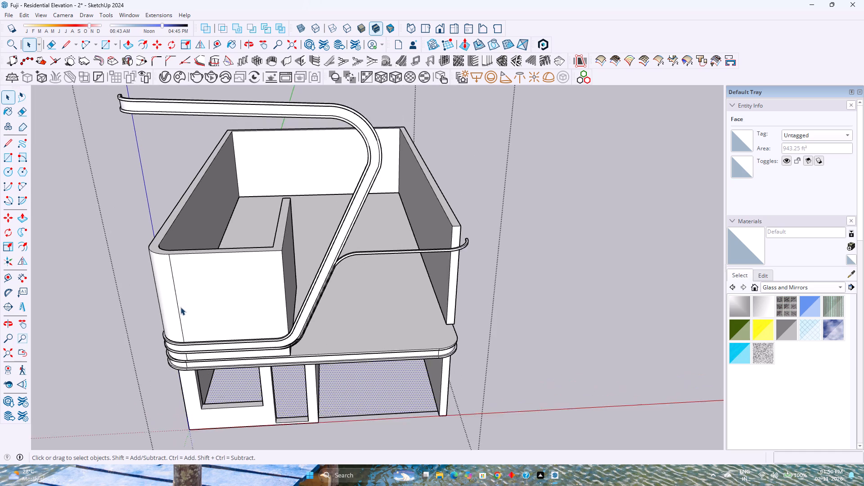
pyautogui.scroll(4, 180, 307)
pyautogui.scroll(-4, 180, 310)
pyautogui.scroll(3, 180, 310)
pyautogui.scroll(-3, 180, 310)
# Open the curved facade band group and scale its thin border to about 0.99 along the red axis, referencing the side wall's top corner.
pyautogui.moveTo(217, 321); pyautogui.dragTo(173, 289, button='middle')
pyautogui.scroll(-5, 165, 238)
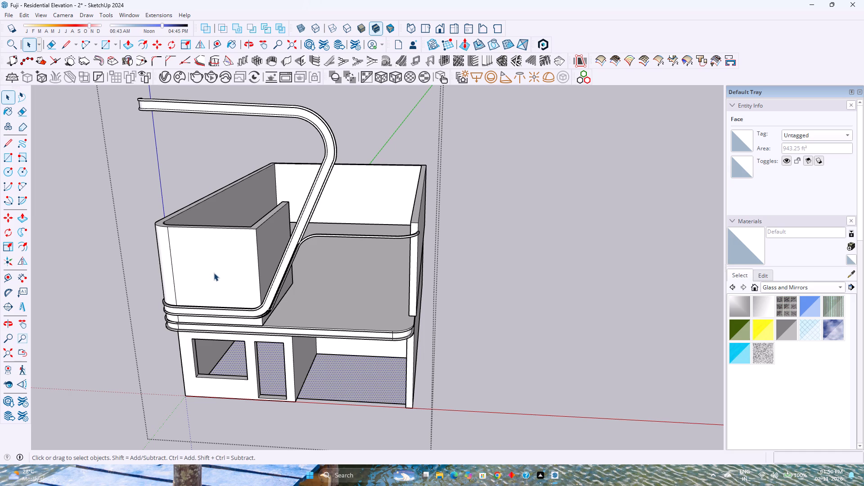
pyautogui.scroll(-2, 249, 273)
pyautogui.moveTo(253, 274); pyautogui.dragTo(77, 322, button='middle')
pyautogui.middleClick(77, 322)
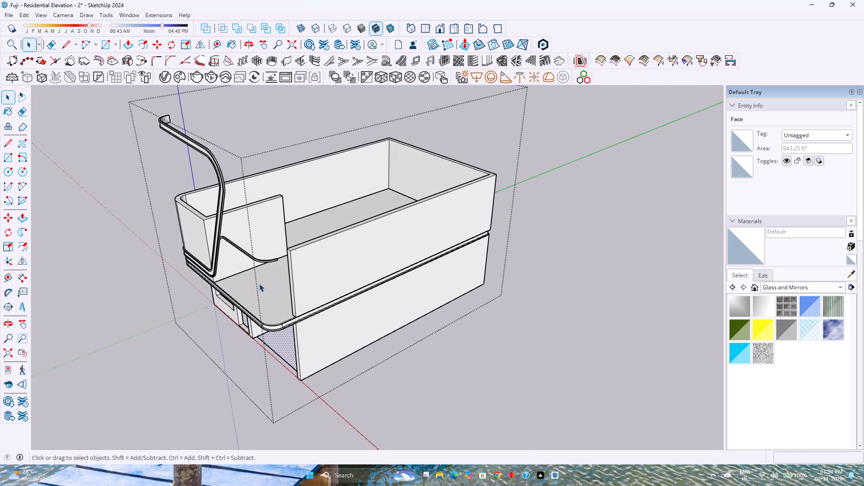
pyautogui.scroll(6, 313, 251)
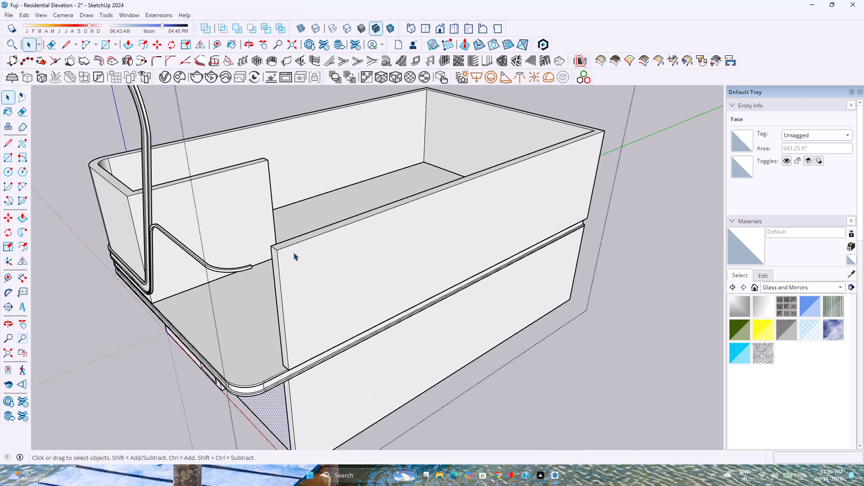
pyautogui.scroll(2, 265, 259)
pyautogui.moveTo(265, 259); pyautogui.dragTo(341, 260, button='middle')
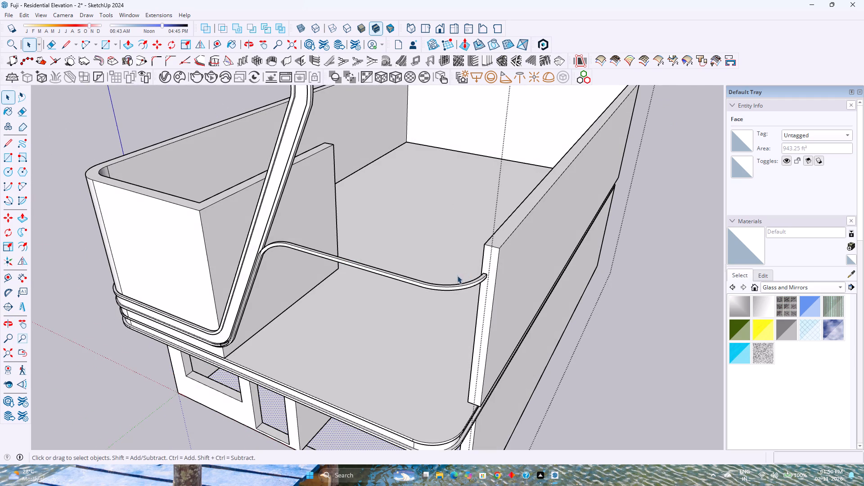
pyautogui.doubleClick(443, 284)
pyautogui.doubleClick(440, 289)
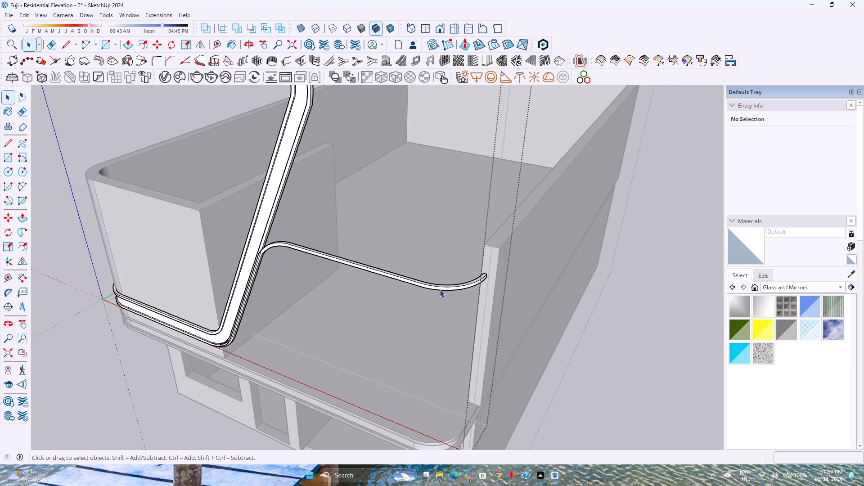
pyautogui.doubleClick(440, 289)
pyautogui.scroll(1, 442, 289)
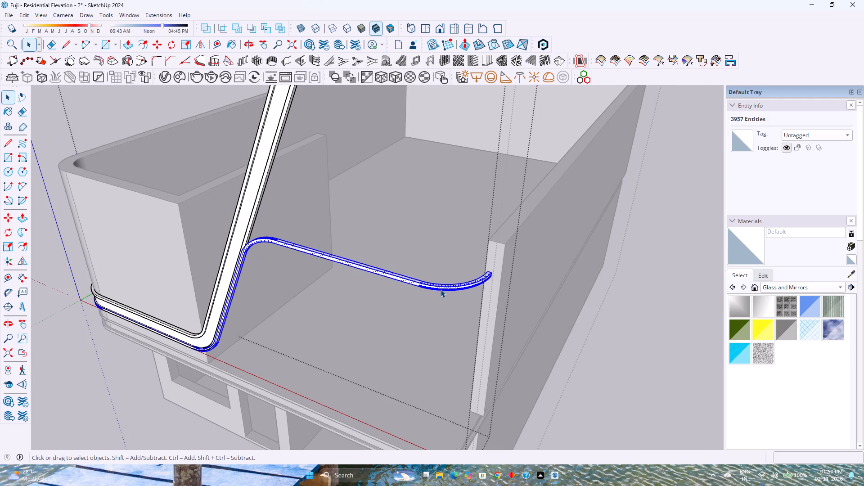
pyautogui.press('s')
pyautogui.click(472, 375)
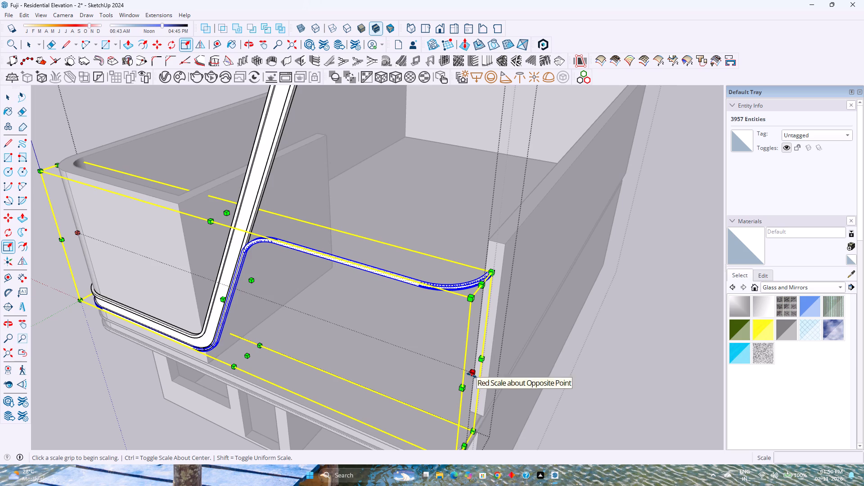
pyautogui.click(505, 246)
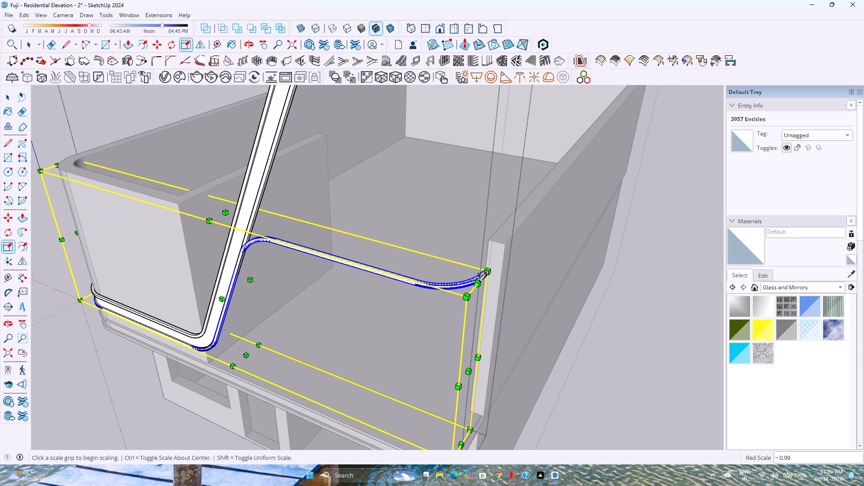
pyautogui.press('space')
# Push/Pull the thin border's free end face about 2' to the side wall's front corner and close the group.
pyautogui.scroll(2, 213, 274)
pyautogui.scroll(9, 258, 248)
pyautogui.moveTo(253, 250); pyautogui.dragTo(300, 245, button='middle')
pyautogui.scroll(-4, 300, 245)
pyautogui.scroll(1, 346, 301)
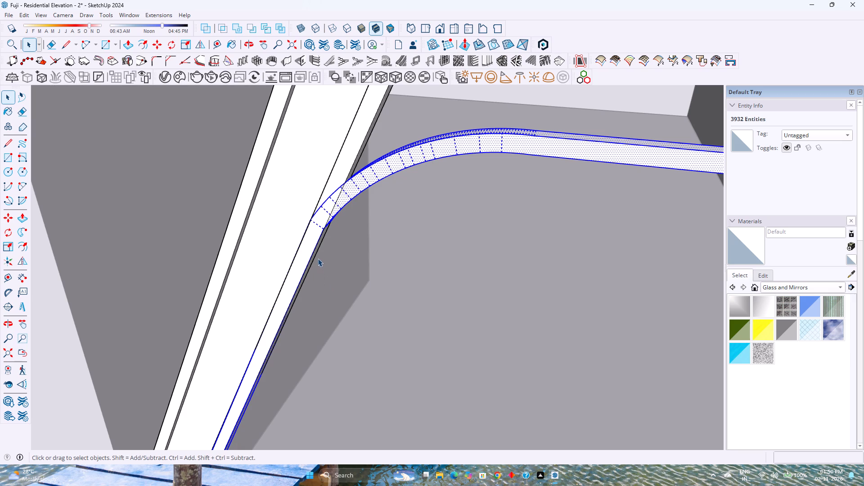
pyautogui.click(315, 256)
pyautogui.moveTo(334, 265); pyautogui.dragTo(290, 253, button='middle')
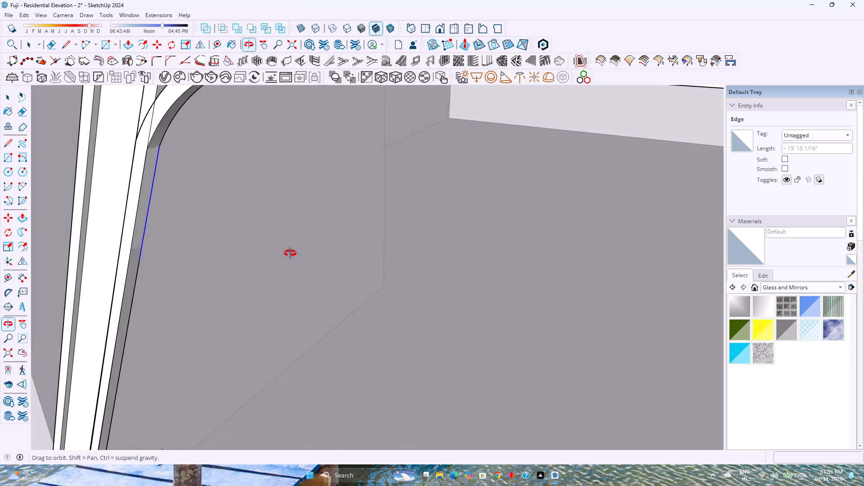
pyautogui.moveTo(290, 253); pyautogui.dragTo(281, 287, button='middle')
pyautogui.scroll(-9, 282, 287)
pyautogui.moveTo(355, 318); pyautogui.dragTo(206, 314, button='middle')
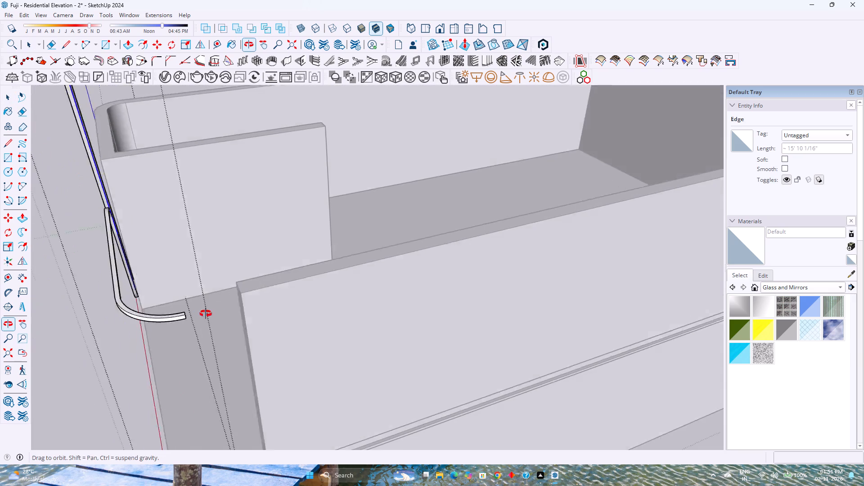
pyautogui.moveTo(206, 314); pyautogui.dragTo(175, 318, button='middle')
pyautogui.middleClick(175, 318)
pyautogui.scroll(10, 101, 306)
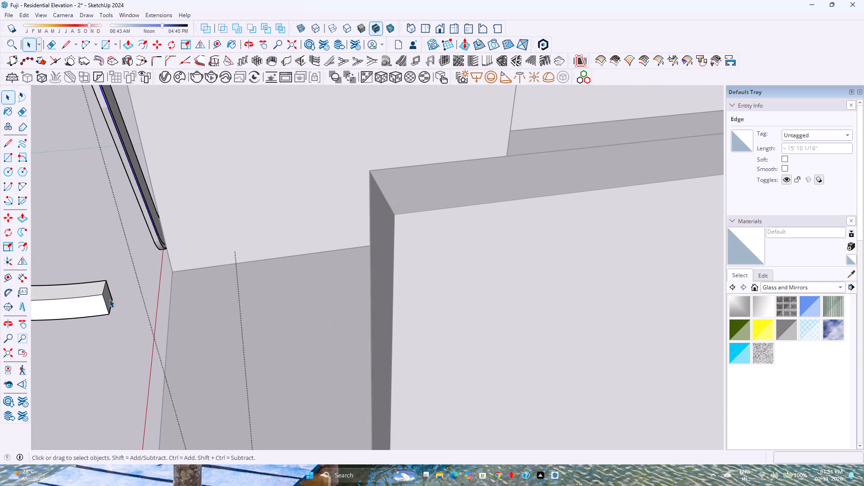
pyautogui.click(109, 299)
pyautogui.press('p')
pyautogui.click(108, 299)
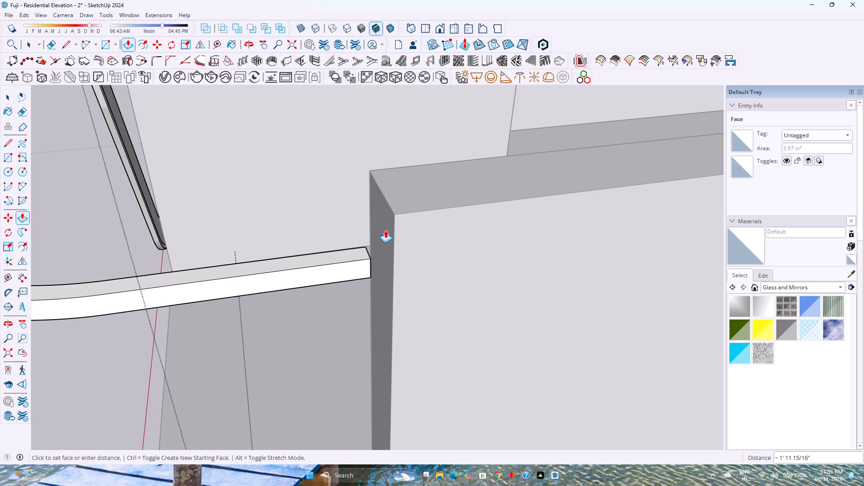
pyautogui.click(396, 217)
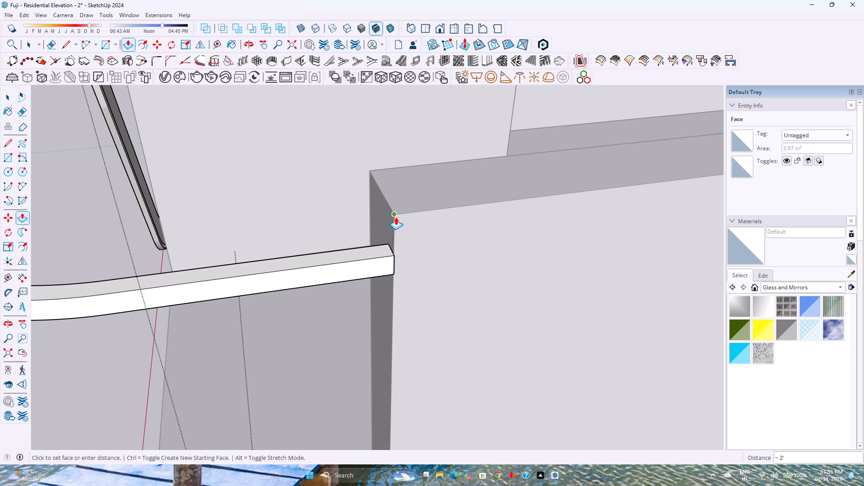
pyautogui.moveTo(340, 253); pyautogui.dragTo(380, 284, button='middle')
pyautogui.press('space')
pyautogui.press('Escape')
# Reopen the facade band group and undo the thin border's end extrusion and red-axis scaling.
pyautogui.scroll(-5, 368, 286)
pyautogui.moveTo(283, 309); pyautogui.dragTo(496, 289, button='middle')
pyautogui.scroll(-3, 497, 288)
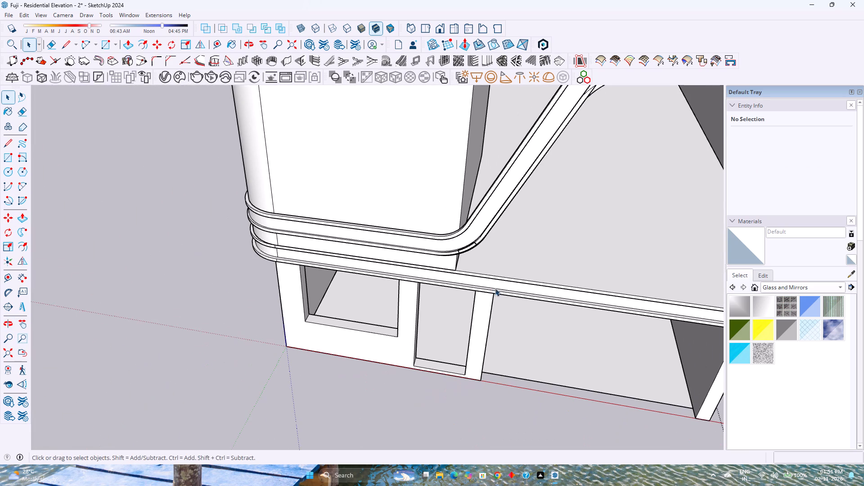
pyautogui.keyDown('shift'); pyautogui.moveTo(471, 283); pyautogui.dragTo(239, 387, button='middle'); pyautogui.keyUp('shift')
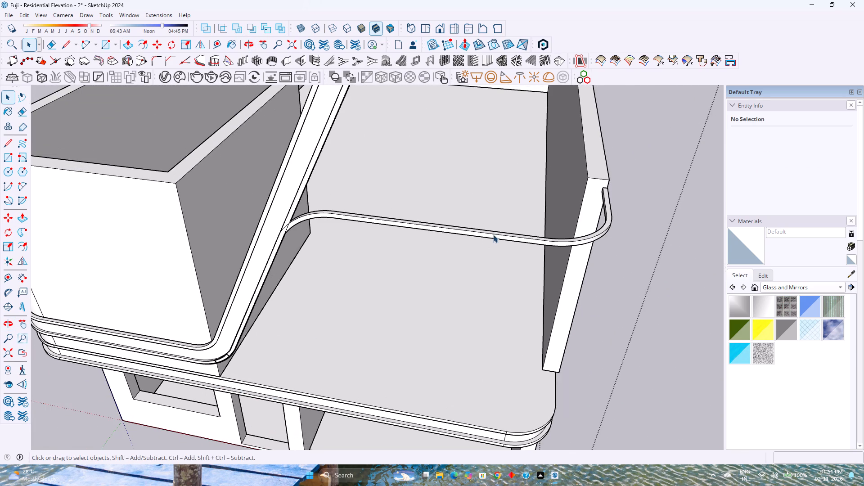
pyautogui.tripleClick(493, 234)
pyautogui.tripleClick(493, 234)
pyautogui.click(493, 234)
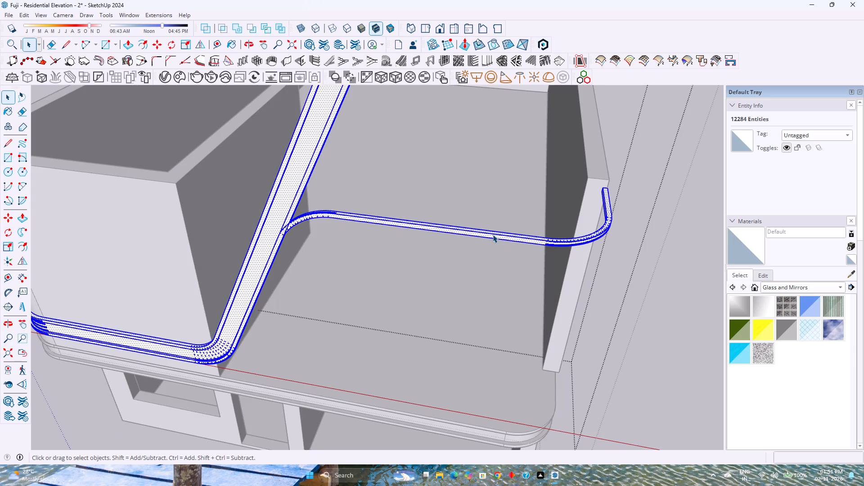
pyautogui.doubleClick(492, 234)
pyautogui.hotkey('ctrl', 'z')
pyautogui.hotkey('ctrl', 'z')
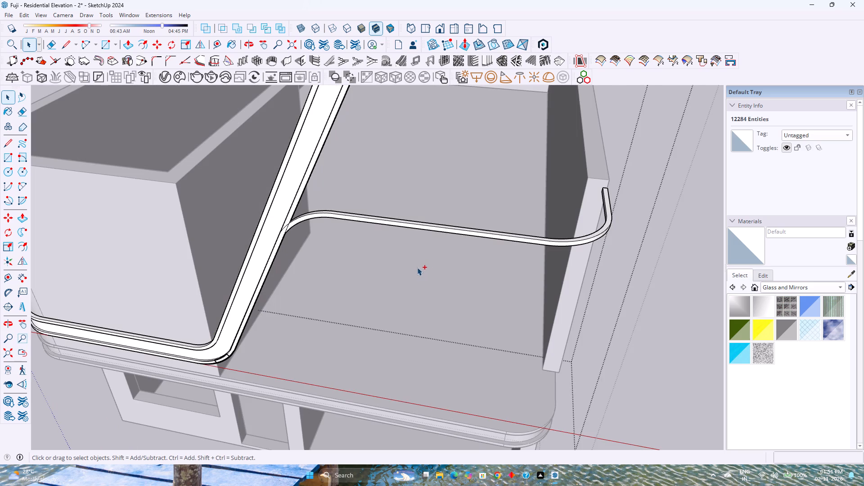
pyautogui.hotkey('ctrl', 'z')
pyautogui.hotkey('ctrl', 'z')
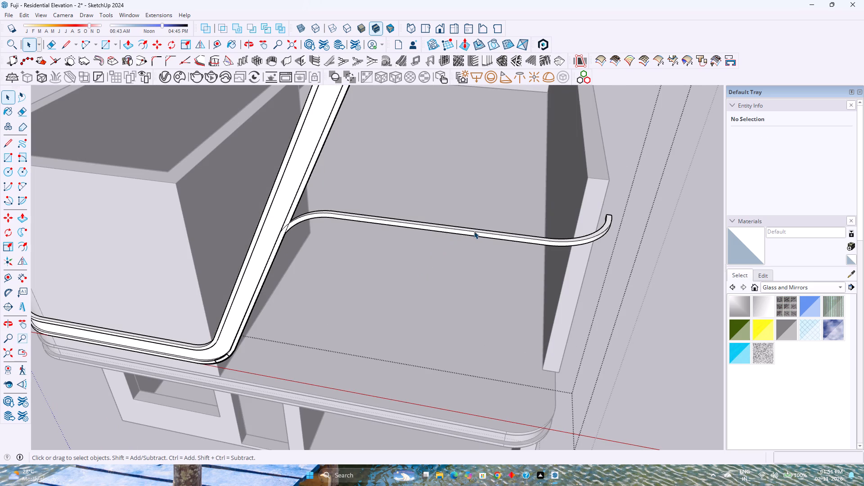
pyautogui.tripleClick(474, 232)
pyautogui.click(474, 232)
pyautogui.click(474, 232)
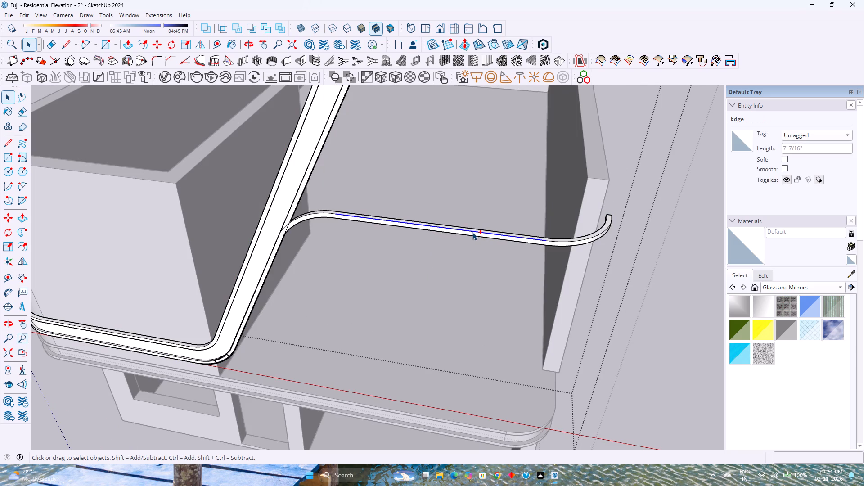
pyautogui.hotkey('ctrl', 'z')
# Scale the connected thin border geometry by 0.97 along the red axis at its side wall end.
pyautogui.tripleClick(473, 233)
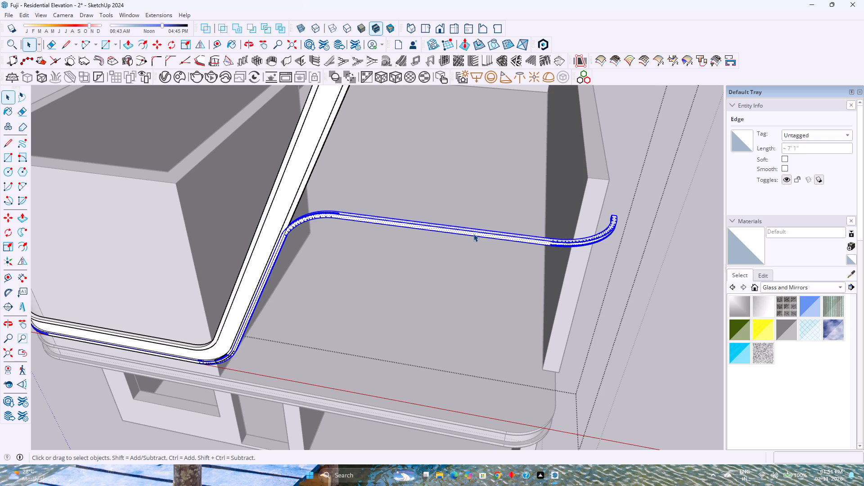
pyautogui.moveTo(512, 280); pyautogui.dragTo(467, 293, button='middle')
pyautogui.press('s')
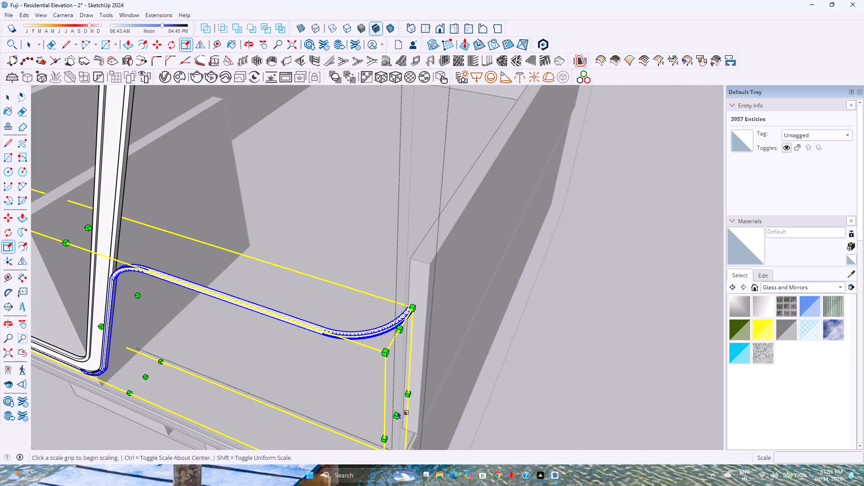
pyautogui.click(396, 414)
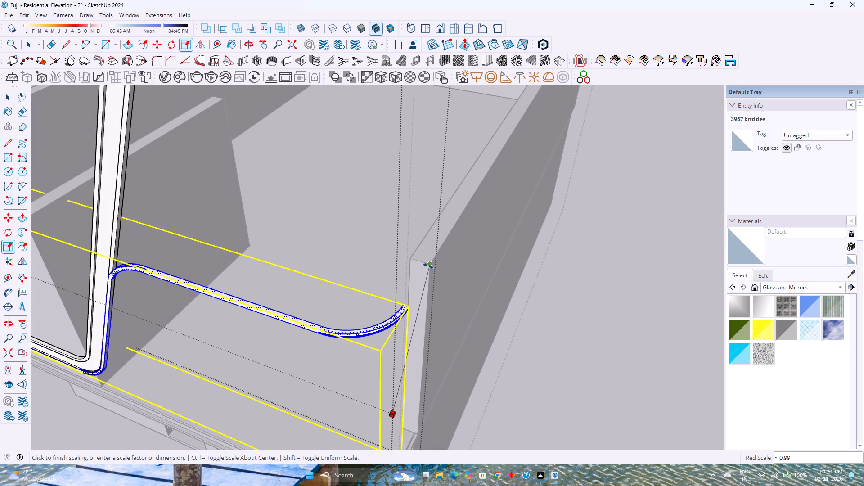
pyautogui.write('0.97')
pyautogui.press('Return')
pyautogui.scroll(2, 405, 294)
pyautogui.moveTo(405, 294); pyautogui.dragTo(297, 340, button='middle')
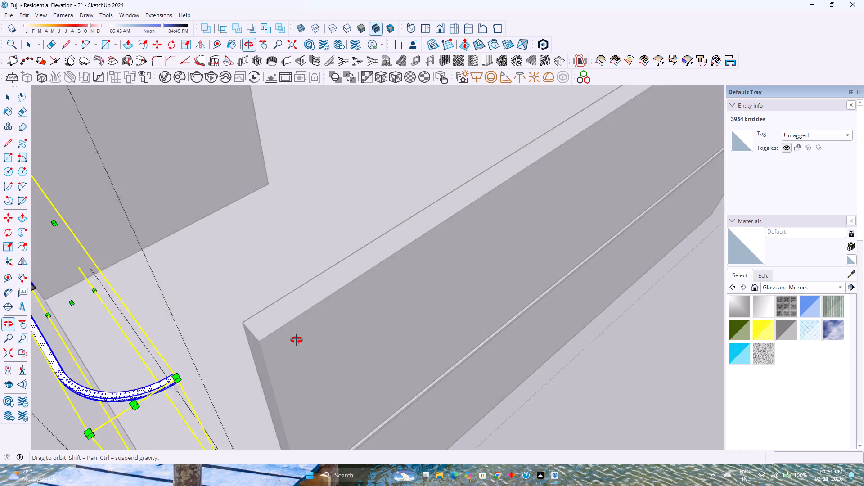
pyautogui.moveTo(297, 340); pyautogui.dragTo(198, 356, button='middle')
pyautogui.middleClick(198, 356)
pyautogui.press('space')
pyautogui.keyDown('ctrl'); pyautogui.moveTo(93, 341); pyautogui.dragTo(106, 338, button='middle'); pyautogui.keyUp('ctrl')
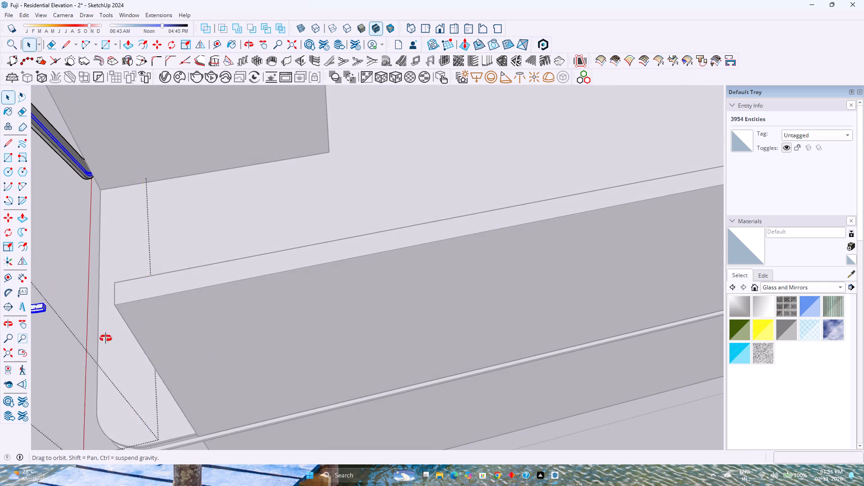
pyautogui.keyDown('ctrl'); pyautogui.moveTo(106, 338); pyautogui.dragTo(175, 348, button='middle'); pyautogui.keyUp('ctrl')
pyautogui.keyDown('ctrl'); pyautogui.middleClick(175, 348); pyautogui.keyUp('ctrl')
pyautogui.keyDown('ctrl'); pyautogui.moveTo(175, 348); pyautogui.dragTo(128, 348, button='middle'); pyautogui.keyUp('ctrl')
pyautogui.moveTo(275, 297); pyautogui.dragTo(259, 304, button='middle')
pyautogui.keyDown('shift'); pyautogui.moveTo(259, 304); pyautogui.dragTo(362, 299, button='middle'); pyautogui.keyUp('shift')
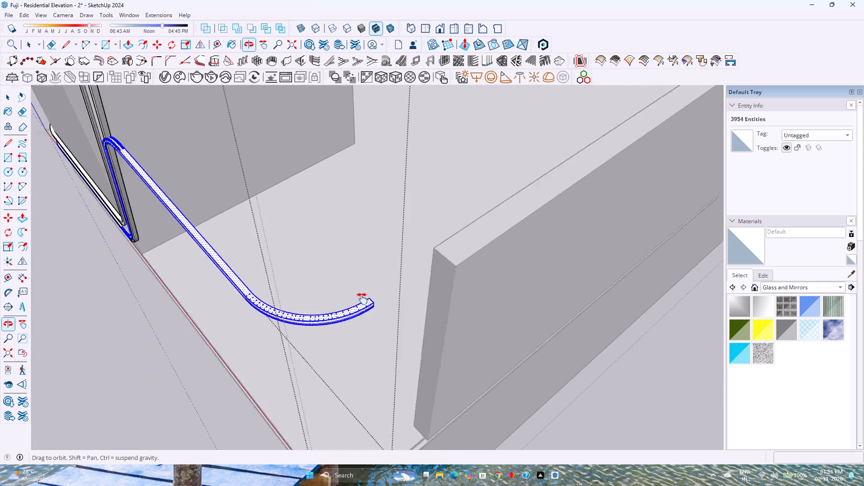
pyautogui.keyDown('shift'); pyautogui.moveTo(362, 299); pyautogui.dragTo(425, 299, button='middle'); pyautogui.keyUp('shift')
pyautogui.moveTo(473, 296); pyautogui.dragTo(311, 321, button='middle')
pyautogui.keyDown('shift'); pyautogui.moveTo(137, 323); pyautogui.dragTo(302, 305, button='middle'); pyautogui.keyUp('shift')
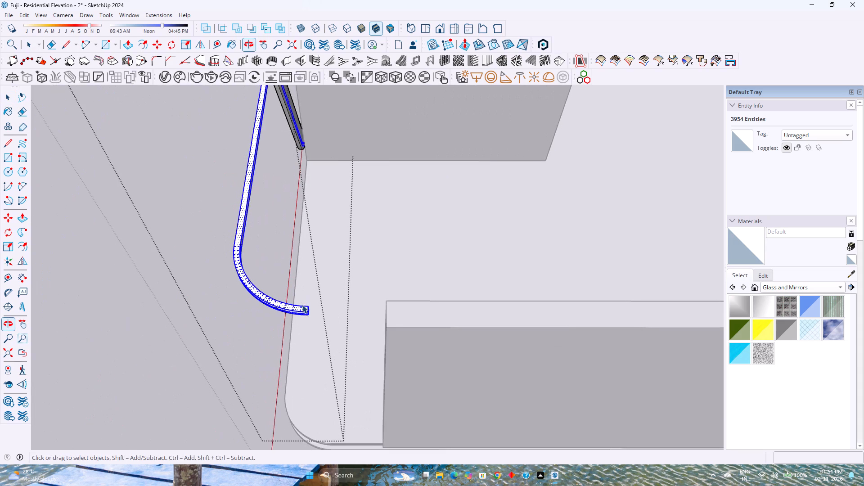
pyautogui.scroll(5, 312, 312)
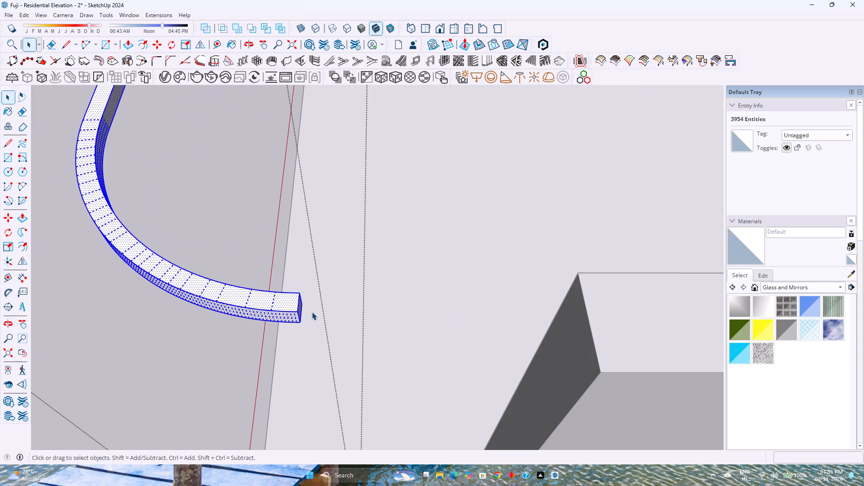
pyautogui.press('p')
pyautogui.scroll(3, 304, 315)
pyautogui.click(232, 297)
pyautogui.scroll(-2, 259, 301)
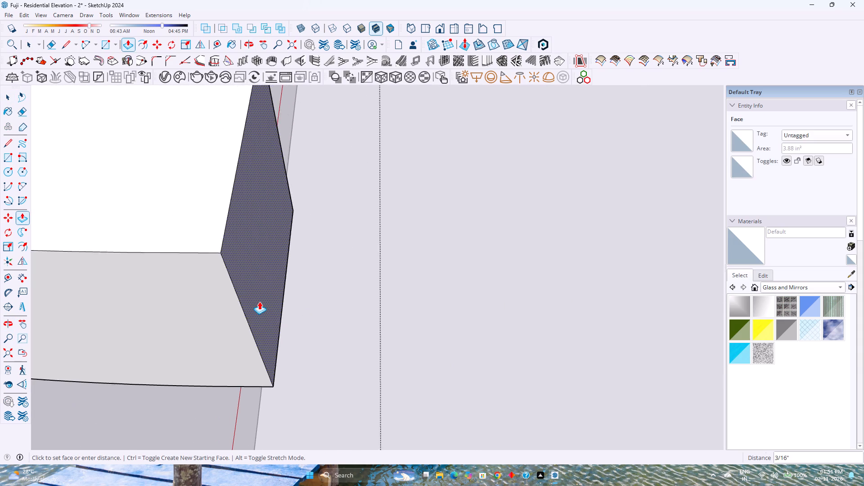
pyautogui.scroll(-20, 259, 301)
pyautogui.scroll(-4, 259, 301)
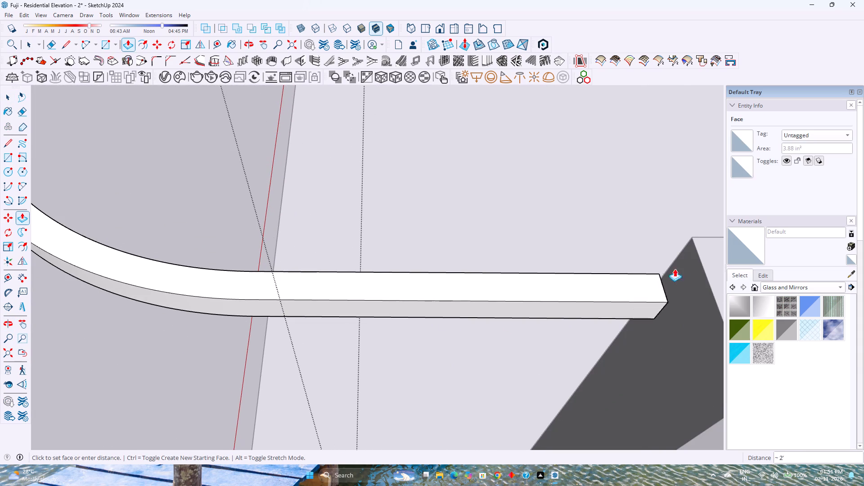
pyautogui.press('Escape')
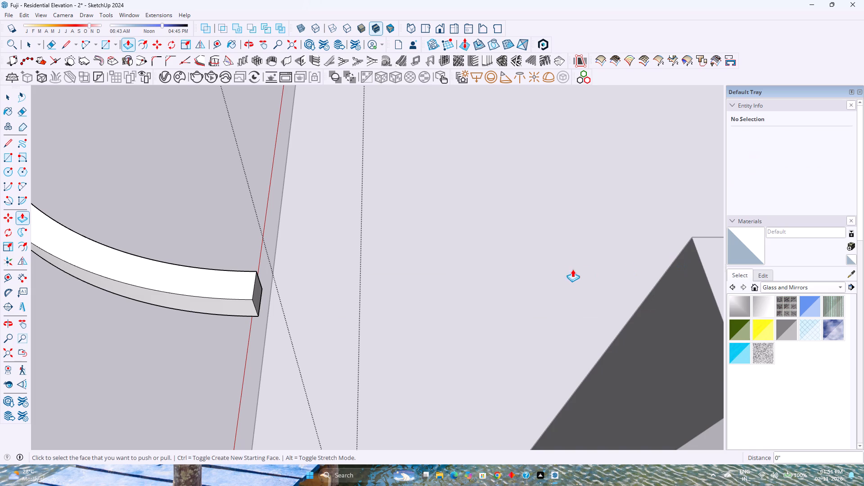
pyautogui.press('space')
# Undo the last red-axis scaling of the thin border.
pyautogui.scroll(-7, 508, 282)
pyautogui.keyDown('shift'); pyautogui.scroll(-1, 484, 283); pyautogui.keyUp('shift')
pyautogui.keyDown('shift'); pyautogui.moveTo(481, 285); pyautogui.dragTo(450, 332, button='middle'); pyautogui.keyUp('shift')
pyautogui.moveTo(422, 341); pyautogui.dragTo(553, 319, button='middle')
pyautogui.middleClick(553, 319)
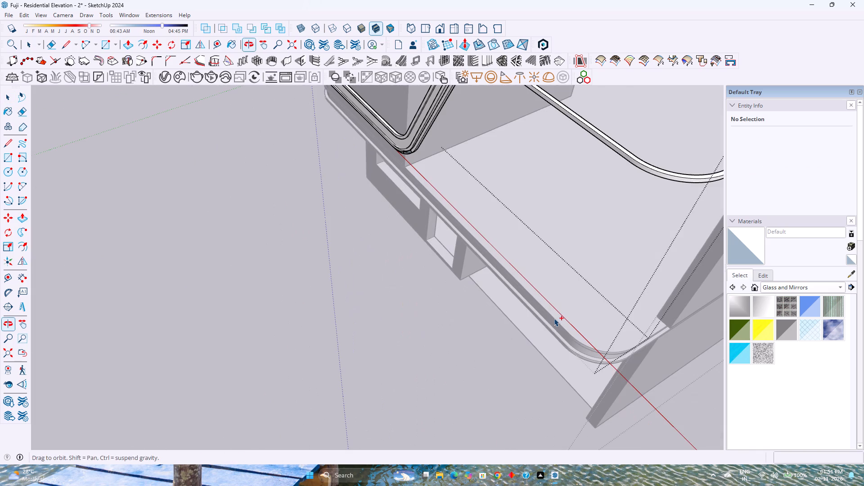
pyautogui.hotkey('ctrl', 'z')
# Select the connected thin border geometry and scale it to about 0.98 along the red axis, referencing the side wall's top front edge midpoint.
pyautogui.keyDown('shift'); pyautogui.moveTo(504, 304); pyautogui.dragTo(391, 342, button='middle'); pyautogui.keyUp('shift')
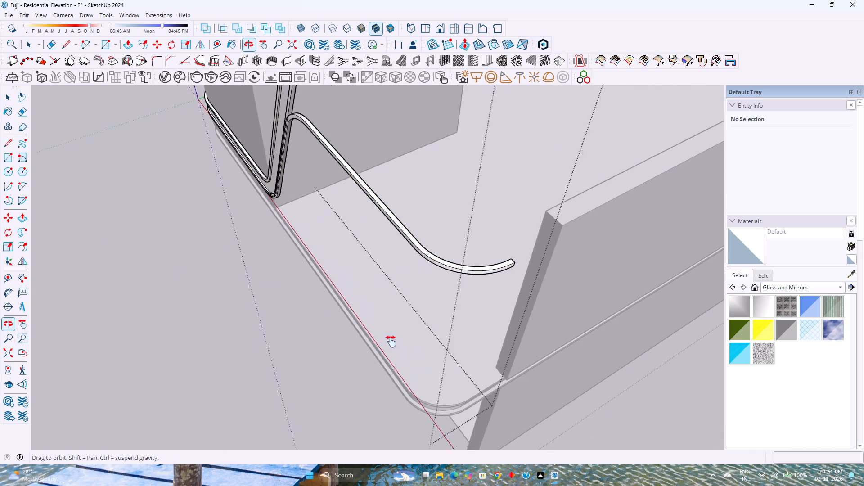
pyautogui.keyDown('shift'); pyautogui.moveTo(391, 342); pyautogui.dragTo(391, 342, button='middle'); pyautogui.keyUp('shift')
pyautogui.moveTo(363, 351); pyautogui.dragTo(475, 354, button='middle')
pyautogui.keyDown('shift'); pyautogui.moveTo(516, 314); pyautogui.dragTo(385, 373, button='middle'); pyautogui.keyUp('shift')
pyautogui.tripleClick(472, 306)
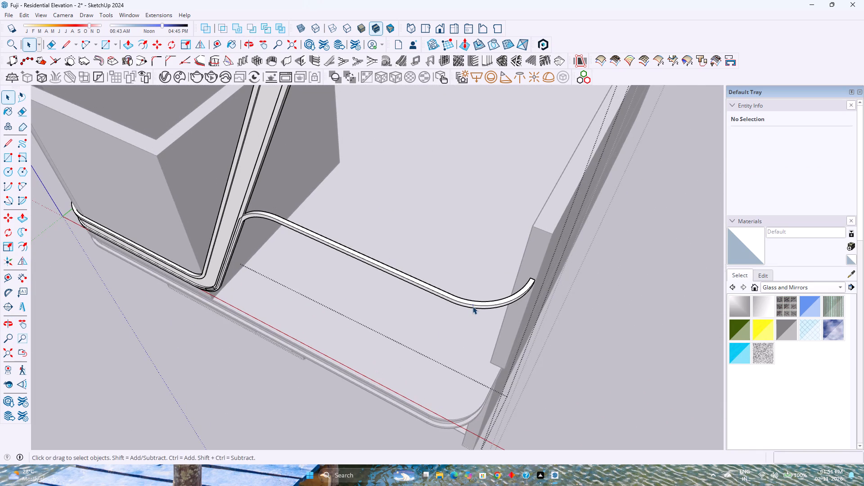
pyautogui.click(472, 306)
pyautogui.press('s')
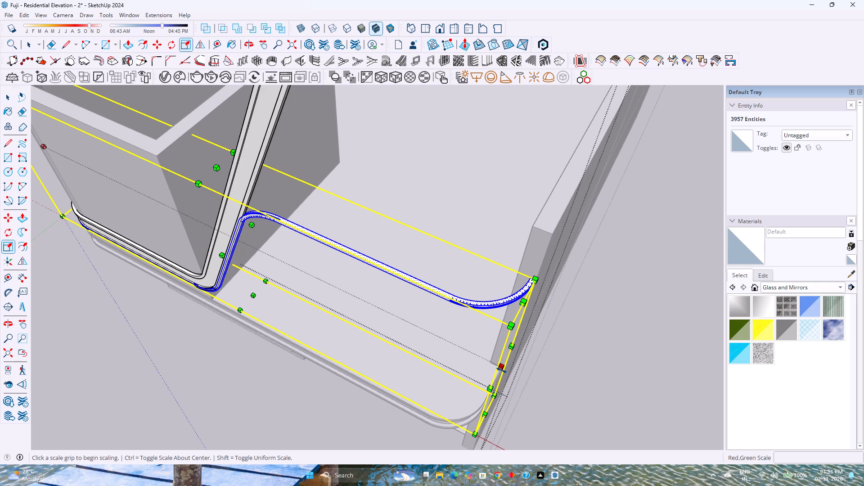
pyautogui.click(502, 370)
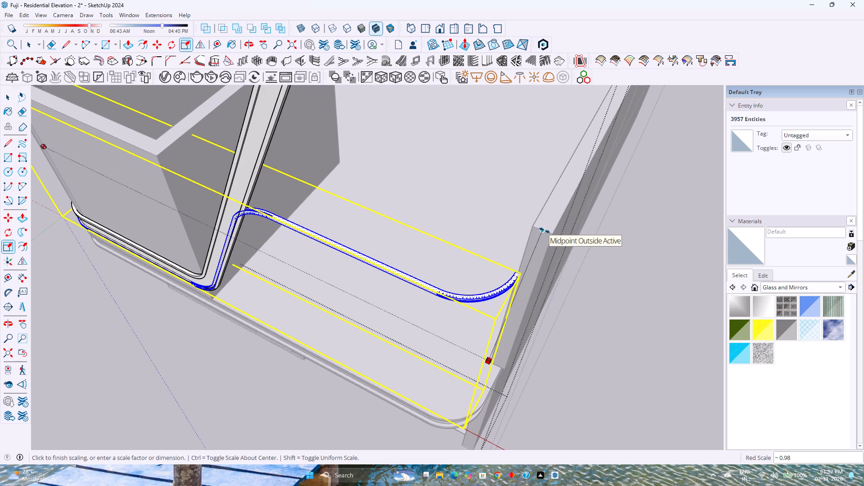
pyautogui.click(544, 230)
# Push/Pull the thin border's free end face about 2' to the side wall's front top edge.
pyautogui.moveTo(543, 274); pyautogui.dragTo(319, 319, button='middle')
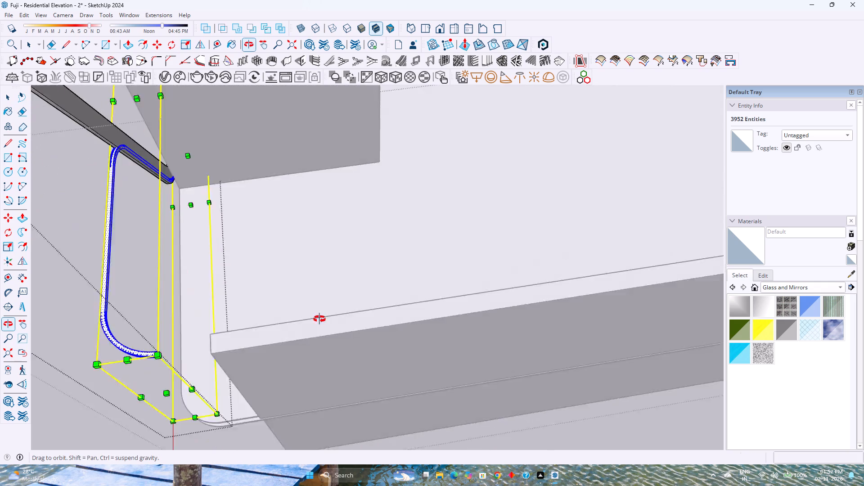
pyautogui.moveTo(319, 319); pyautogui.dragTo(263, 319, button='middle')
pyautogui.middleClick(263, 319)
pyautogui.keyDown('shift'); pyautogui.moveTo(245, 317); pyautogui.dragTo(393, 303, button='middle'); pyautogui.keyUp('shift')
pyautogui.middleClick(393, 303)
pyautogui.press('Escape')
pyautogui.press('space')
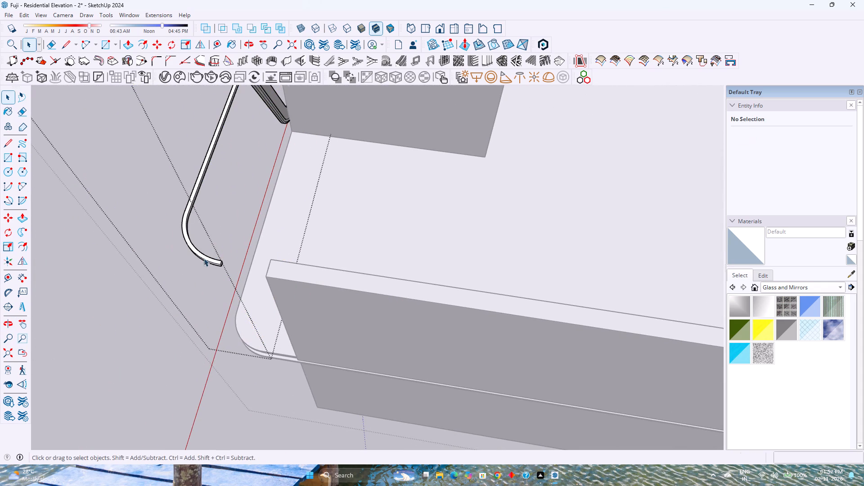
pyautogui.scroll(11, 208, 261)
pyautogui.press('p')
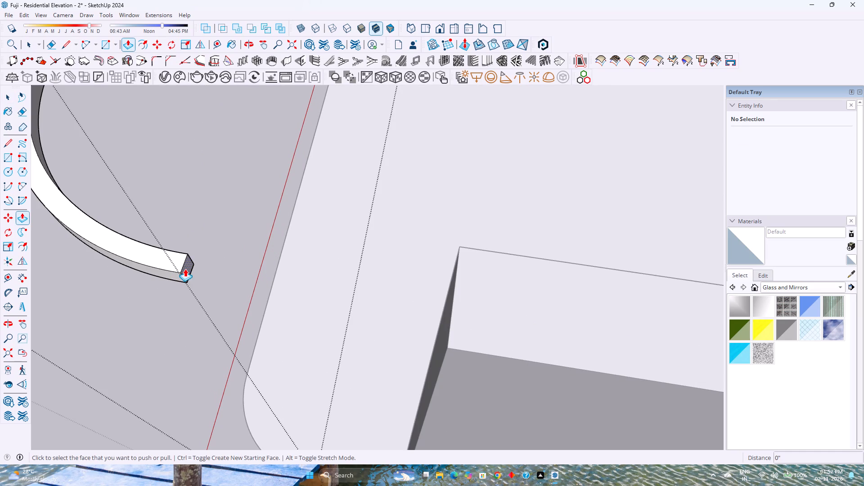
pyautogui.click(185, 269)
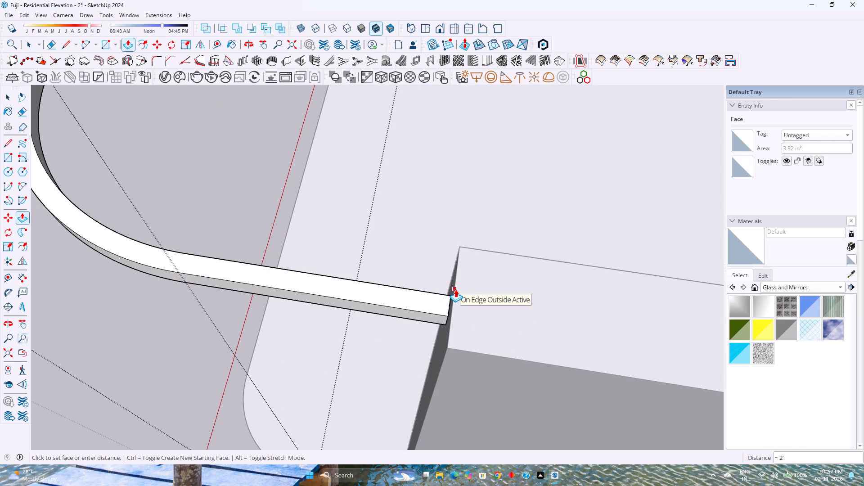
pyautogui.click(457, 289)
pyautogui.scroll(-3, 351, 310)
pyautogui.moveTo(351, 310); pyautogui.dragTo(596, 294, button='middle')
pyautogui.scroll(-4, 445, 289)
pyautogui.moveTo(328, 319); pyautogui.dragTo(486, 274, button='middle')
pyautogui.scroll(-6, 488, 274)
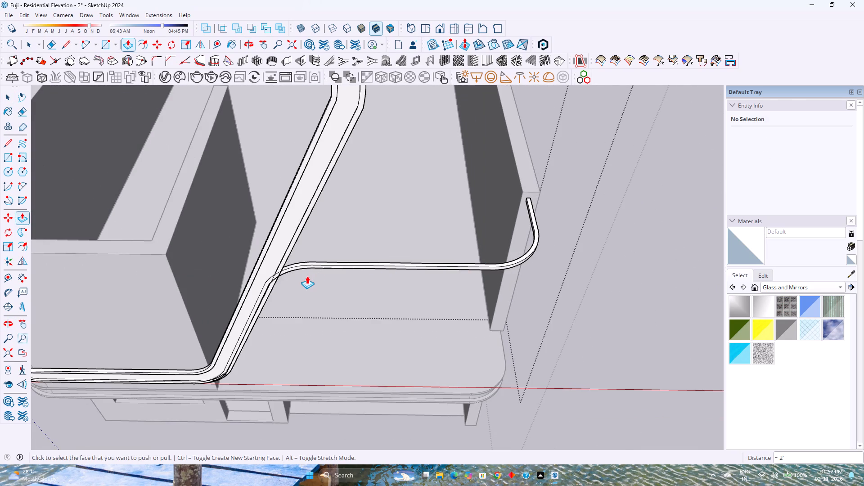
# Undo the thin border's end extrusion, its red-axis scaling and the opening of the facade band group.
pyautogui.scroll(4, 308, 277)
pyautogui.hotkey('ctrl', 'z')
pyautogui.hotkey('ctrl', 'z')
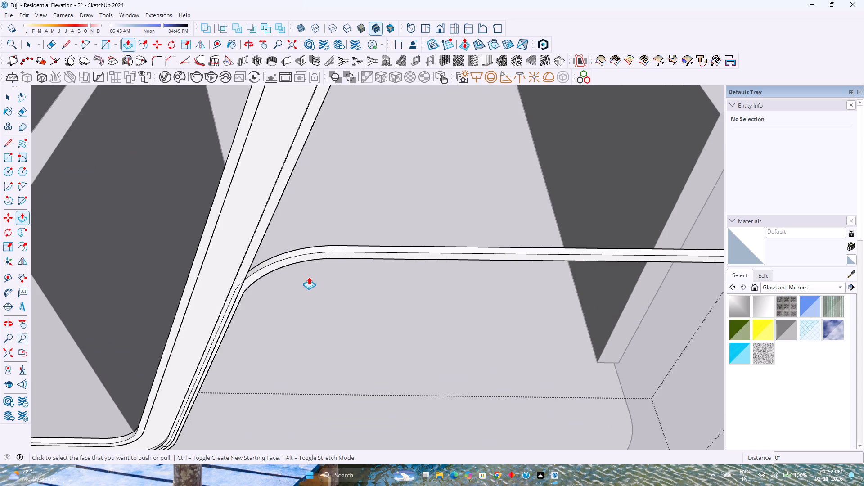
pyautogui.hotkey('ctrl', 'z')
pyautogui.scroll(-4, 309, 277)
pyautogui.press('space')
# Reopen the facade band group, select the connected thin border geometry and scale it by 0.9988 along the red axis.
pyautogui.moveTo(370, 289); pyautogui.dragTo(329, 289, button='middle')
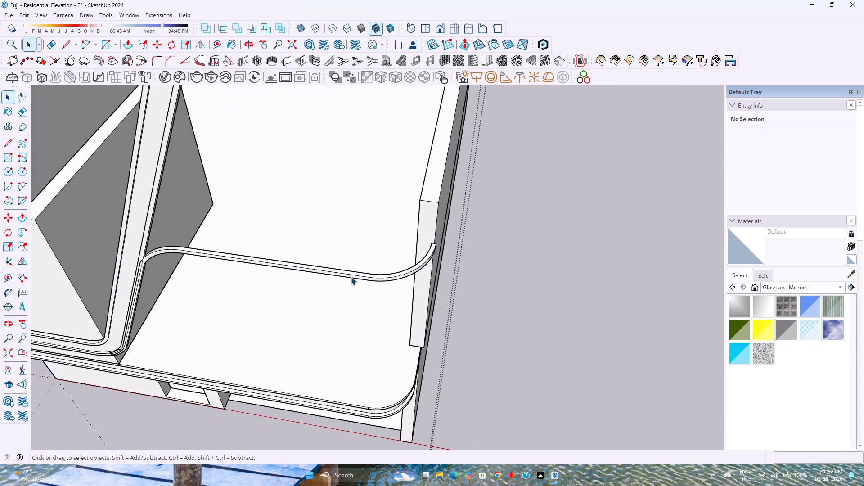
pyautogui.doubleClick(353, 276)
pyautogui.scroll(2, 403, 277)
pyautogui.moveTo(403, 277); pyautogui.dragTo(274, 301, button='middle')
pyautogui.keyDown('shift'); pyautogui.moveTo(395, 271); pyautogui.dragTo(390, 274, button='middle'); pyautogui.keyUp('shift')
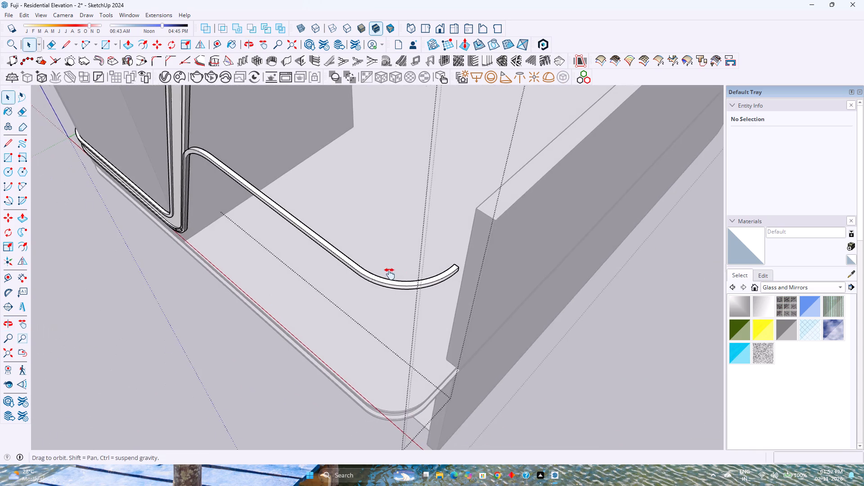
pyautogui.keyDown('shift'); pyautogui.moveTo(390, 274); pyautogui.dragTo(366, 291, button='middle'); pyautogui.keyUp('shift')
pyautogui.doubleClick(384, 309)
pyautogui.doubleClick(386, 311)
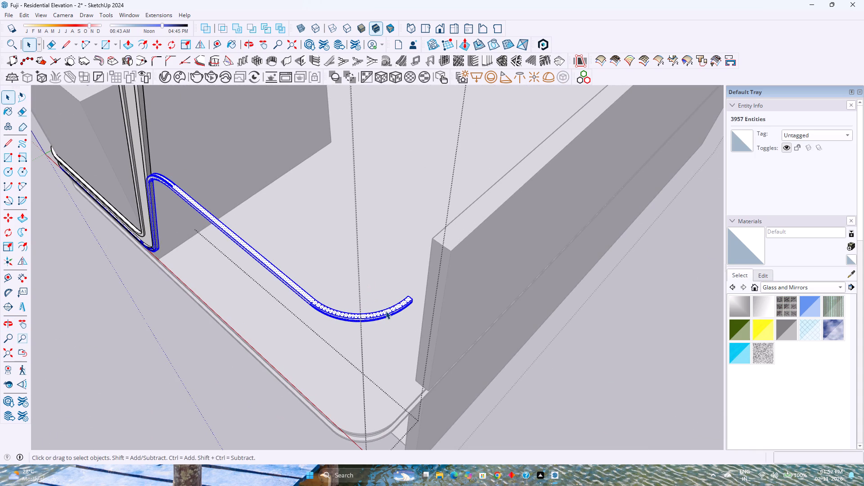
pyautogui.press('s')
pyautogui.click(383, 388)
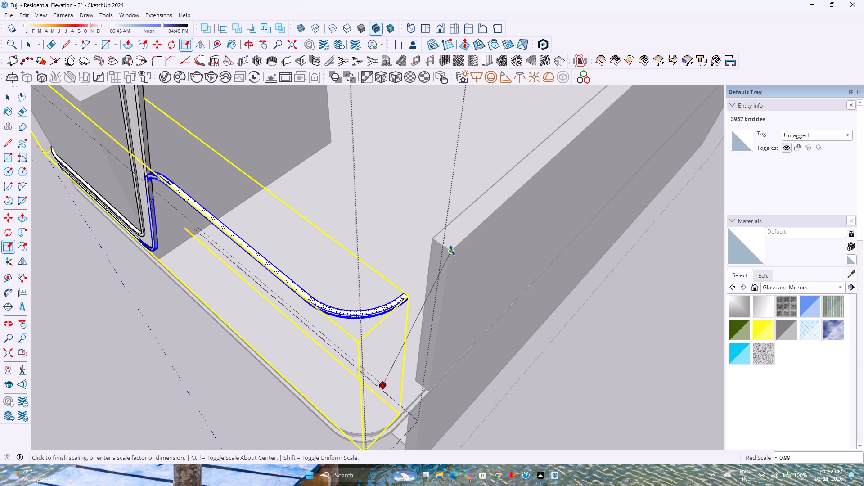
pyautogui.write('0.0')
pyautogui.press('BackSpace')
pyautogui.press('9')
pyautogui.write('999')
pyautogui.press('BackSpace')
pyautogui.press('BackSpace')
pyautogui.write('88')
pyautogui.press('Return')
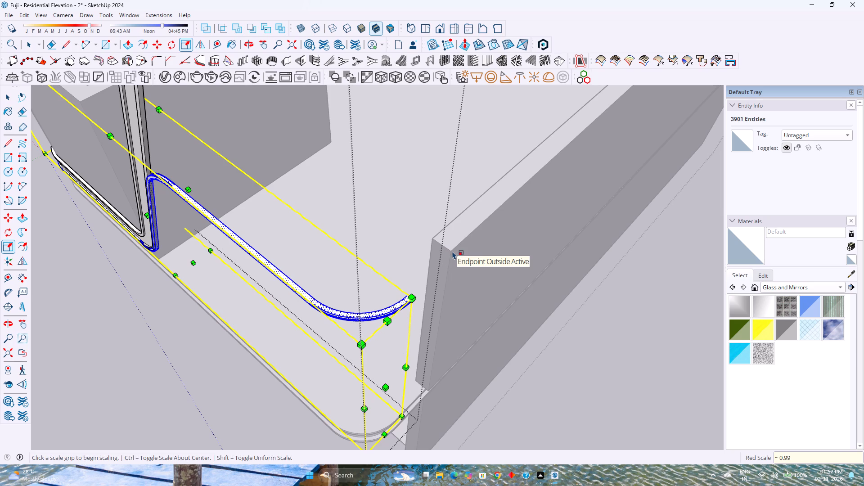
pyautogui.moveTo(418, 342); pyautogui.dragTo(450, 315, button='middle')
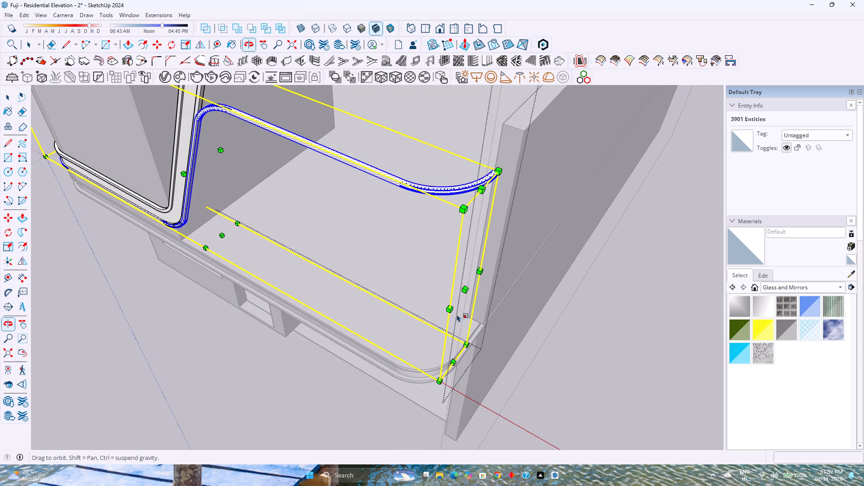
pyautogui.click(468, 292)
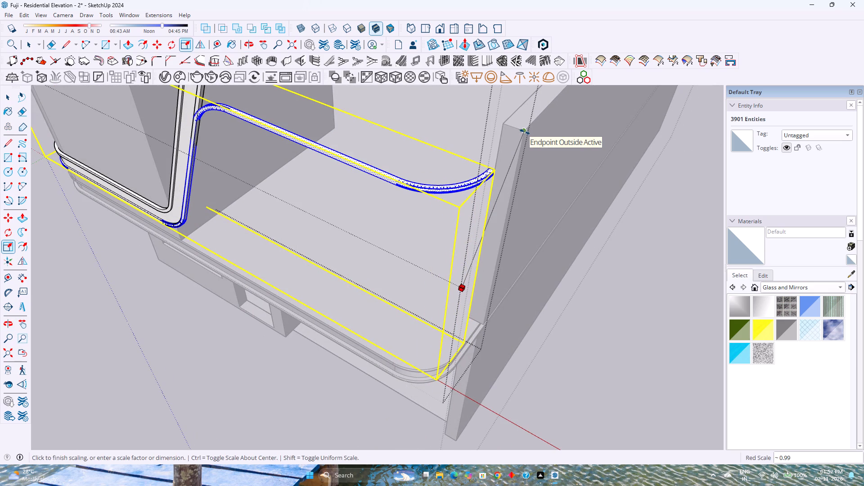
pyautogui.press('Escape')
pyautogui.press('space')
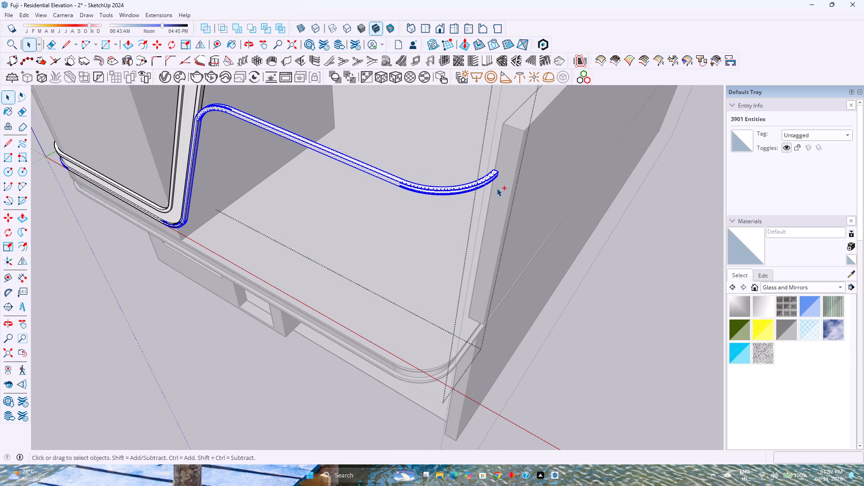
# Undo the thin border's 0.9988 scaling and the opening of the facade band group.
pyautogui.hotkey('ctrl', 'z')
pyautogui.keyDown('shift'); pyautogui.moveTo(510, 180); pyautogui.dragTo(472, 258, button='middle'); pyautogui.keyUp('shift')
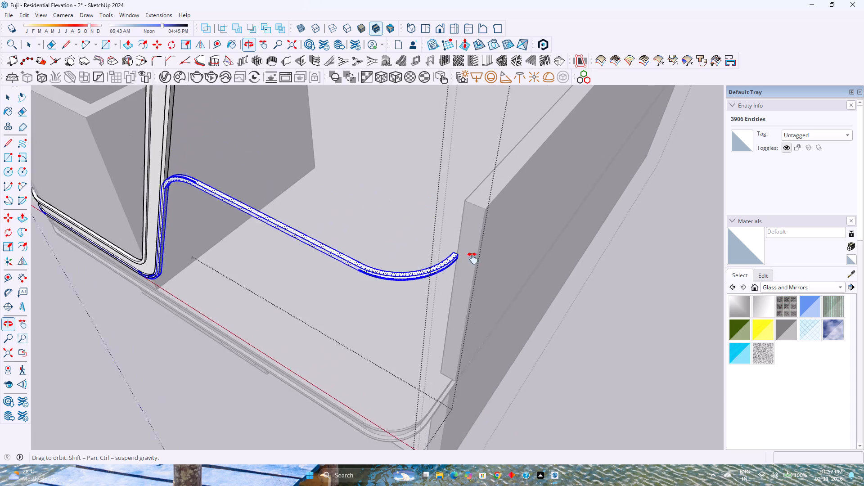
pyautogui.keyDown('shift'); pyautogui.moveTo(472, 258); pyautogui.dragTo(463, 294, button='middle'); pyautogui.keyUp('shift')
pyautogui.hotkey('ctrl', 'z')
# Open the wall group and place a guide parallel to the side wall's outer top edge, trying a 0.25 offset before setting 0.5.
pyautogui.doubleClick(489, 211)
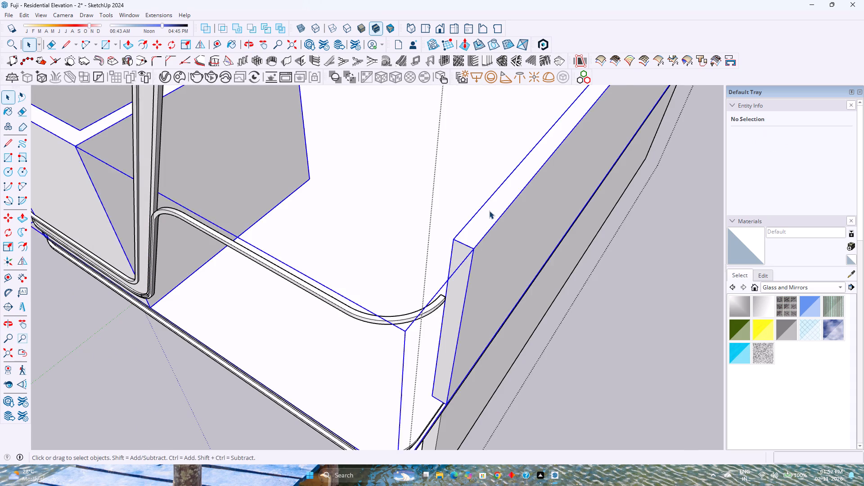
pyautogui.scroll(3, 486, 218)
pyautogui.keyDown('shift'); pyautogui.moveTo(486, 218); pyautogui.dragTo(444, 314, button='middle'); pyautogui.keyUp('shift')
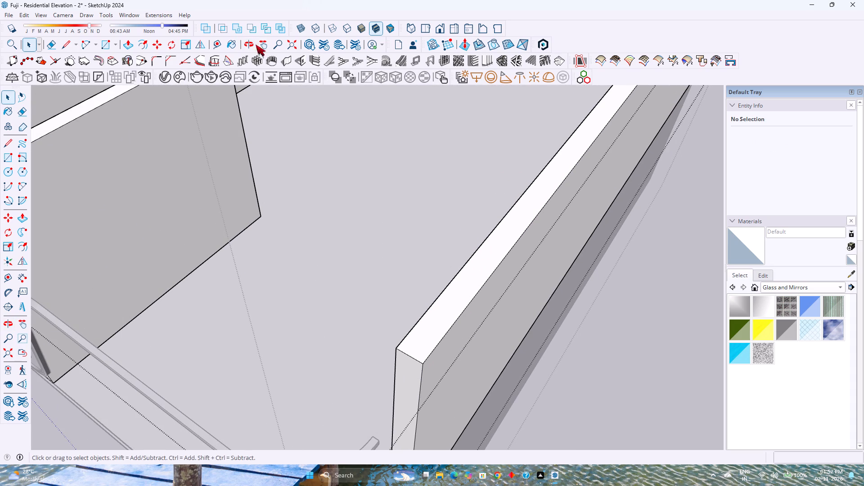
pyautogui.click(224, 45)
pyautogui.click(447, 338)
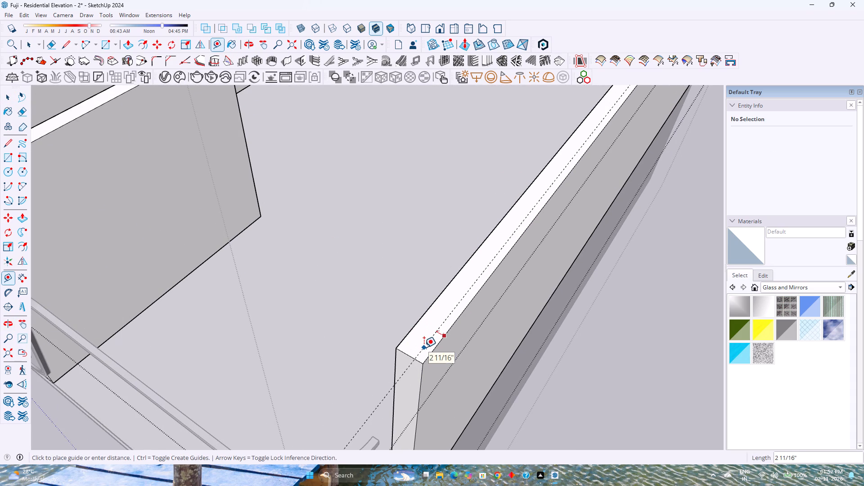
pyautogui.write('0.25')
pyautogui.press('Return')
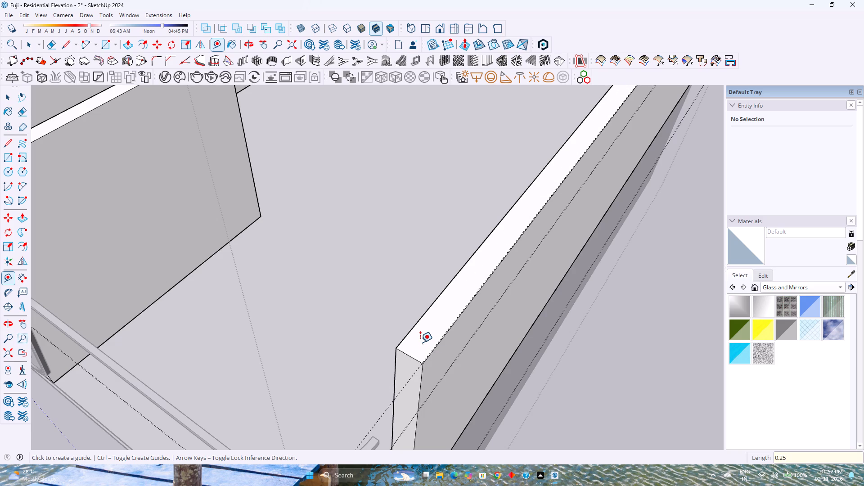
pyautogui.scroll(11, 420, 342)
pyautogui.write('0.5')
pyautogui.press('Return')
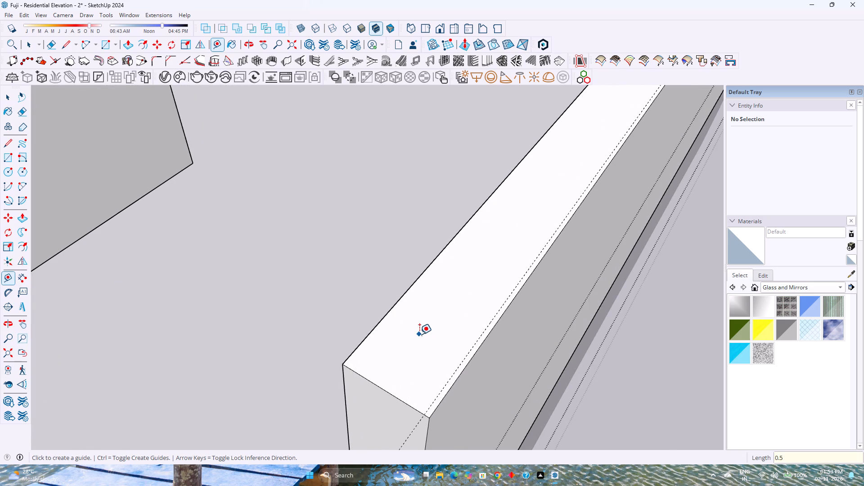
pyautogui.scroll(-15, 418, 334)
pyautogui.press('space')
pyautogui.scroll(-5, 418, 334)
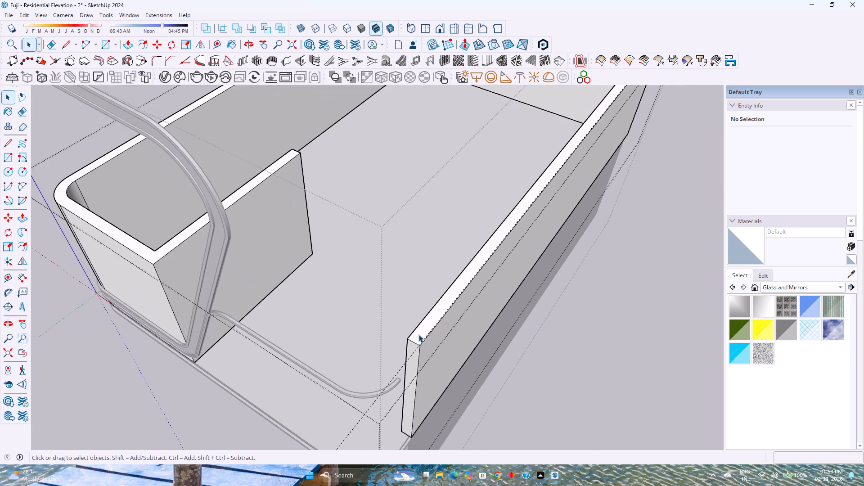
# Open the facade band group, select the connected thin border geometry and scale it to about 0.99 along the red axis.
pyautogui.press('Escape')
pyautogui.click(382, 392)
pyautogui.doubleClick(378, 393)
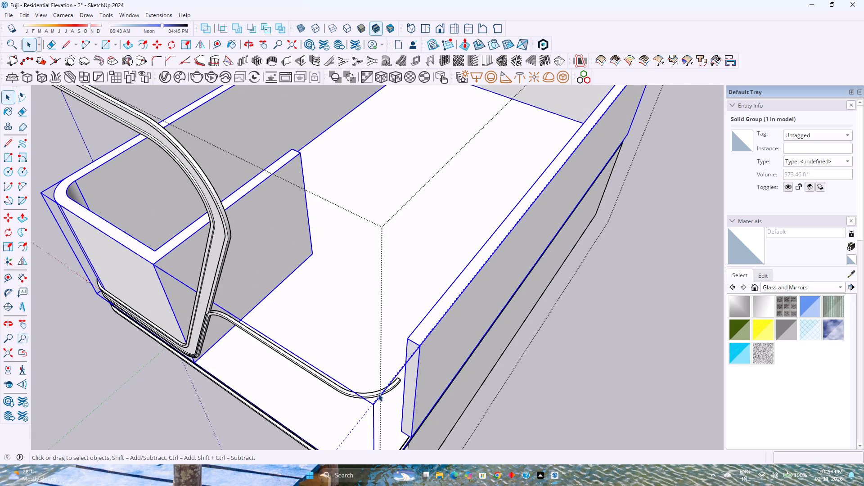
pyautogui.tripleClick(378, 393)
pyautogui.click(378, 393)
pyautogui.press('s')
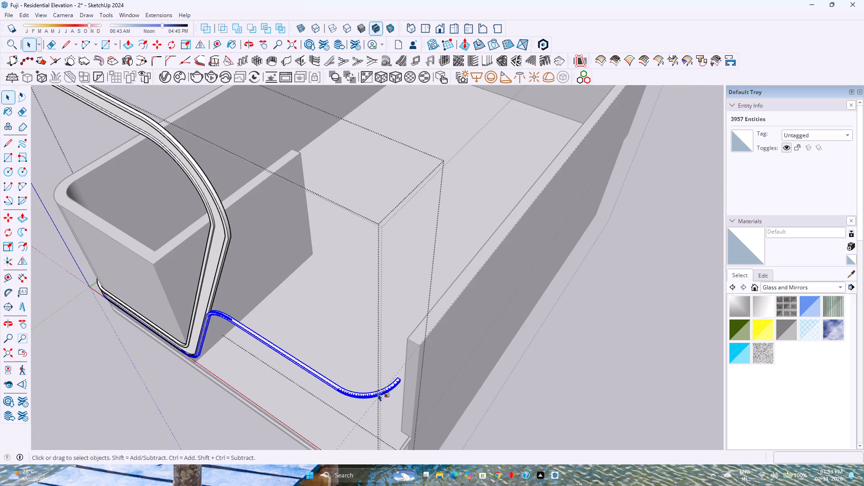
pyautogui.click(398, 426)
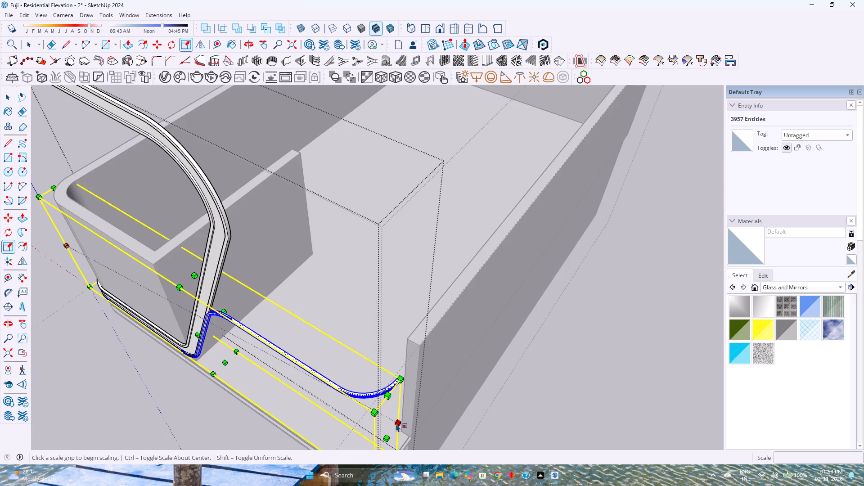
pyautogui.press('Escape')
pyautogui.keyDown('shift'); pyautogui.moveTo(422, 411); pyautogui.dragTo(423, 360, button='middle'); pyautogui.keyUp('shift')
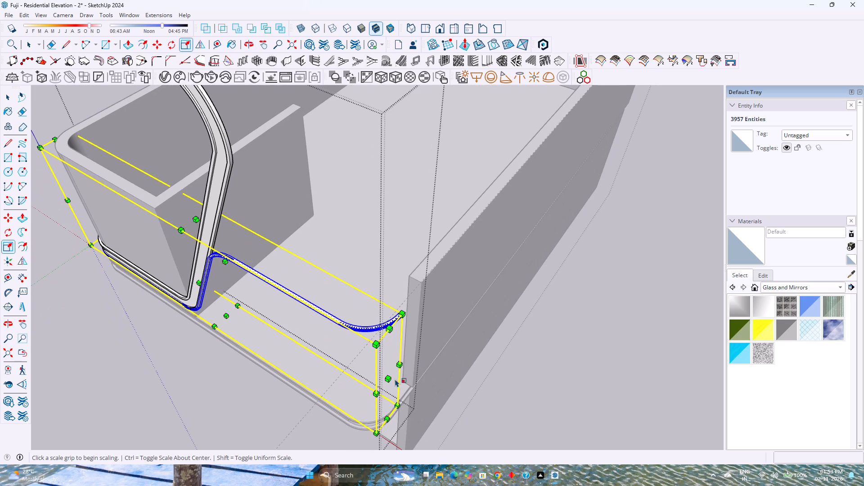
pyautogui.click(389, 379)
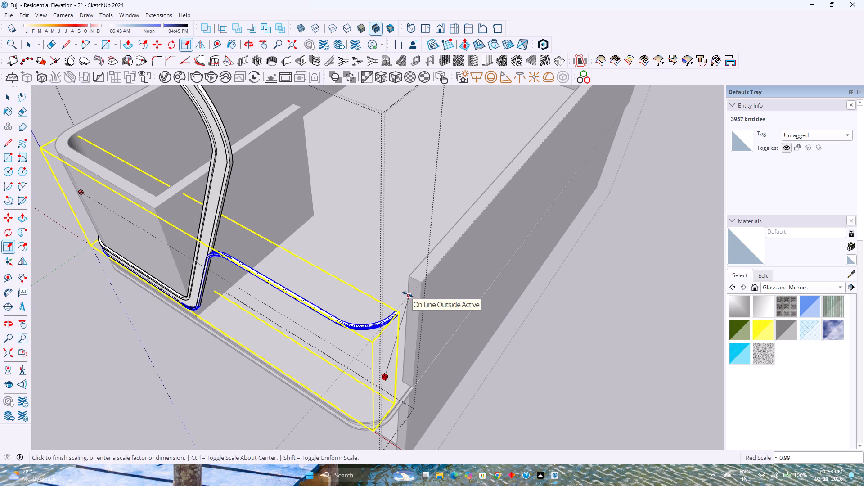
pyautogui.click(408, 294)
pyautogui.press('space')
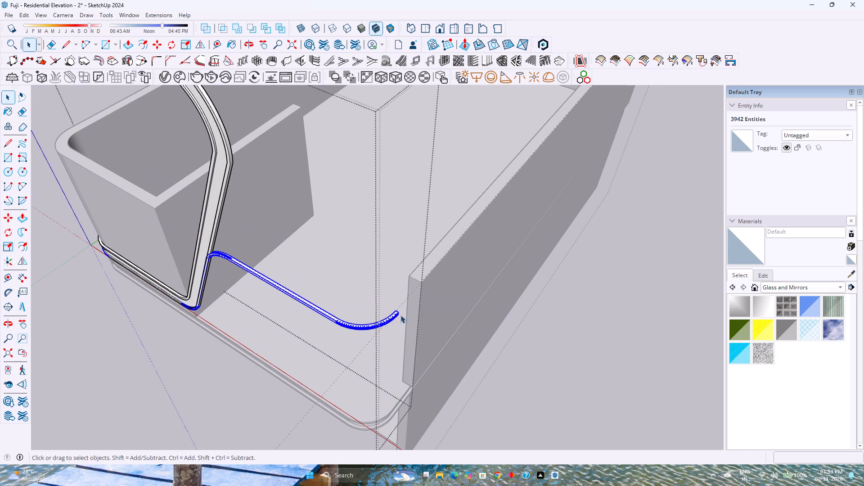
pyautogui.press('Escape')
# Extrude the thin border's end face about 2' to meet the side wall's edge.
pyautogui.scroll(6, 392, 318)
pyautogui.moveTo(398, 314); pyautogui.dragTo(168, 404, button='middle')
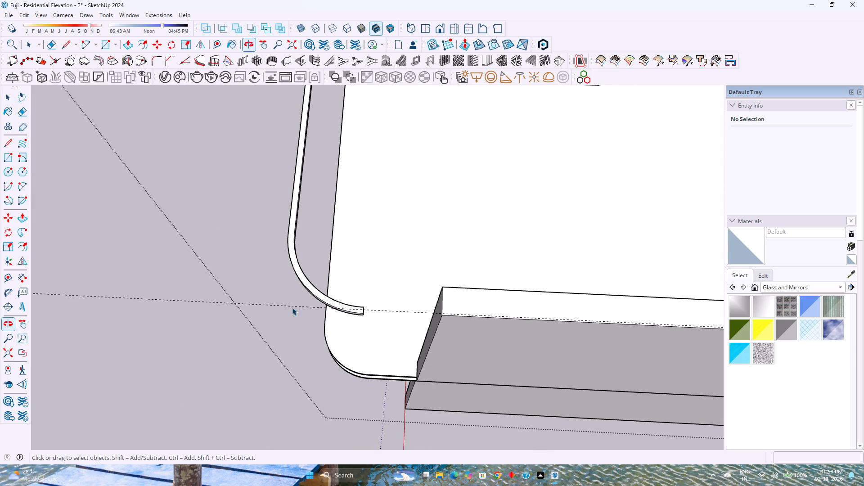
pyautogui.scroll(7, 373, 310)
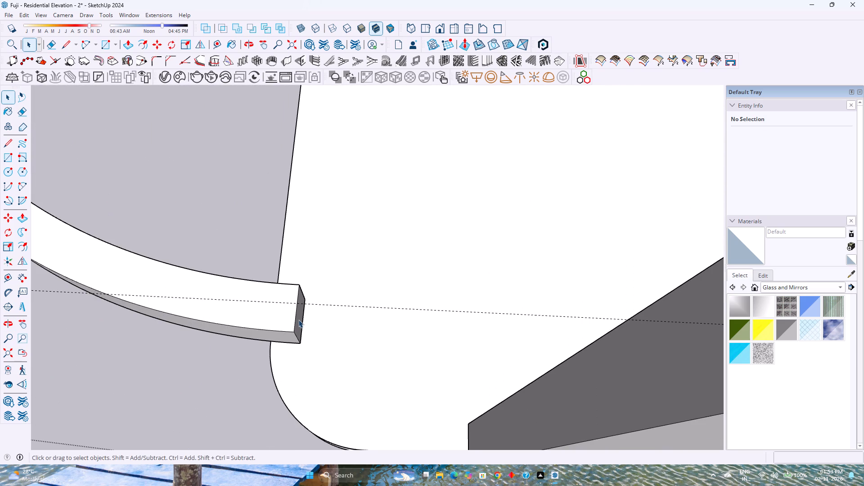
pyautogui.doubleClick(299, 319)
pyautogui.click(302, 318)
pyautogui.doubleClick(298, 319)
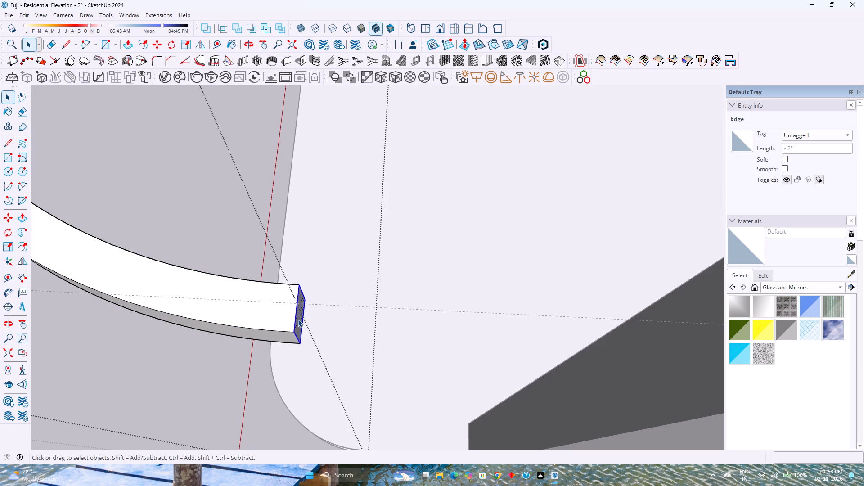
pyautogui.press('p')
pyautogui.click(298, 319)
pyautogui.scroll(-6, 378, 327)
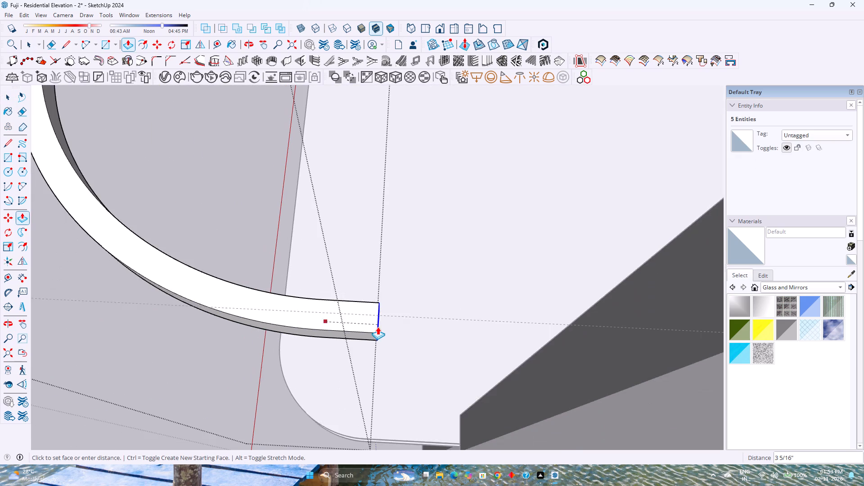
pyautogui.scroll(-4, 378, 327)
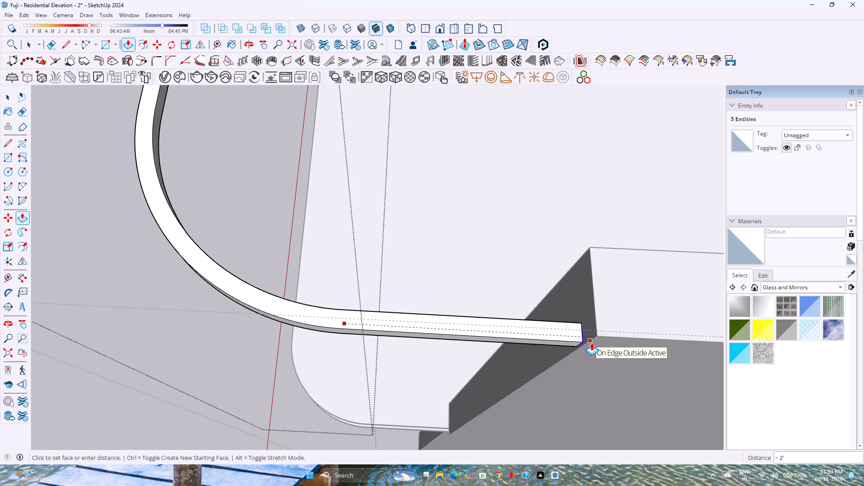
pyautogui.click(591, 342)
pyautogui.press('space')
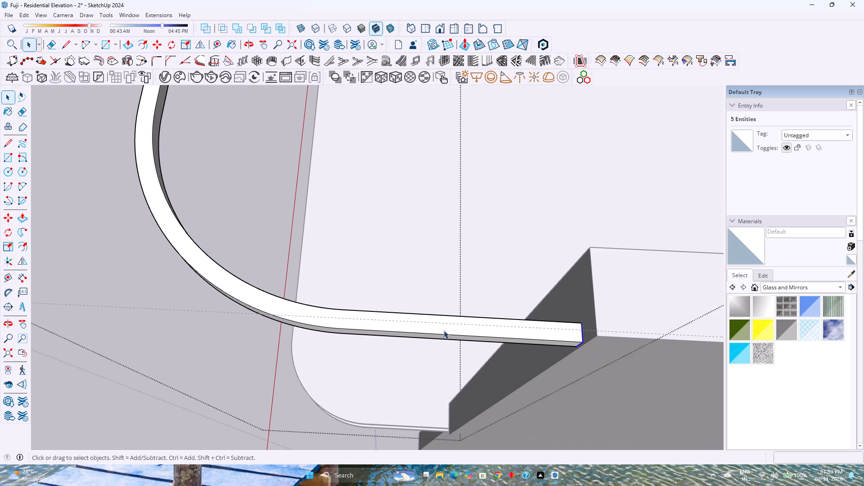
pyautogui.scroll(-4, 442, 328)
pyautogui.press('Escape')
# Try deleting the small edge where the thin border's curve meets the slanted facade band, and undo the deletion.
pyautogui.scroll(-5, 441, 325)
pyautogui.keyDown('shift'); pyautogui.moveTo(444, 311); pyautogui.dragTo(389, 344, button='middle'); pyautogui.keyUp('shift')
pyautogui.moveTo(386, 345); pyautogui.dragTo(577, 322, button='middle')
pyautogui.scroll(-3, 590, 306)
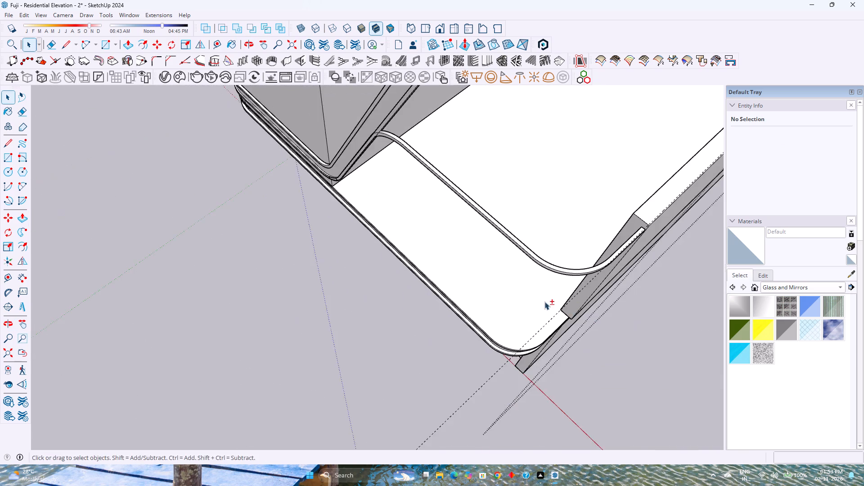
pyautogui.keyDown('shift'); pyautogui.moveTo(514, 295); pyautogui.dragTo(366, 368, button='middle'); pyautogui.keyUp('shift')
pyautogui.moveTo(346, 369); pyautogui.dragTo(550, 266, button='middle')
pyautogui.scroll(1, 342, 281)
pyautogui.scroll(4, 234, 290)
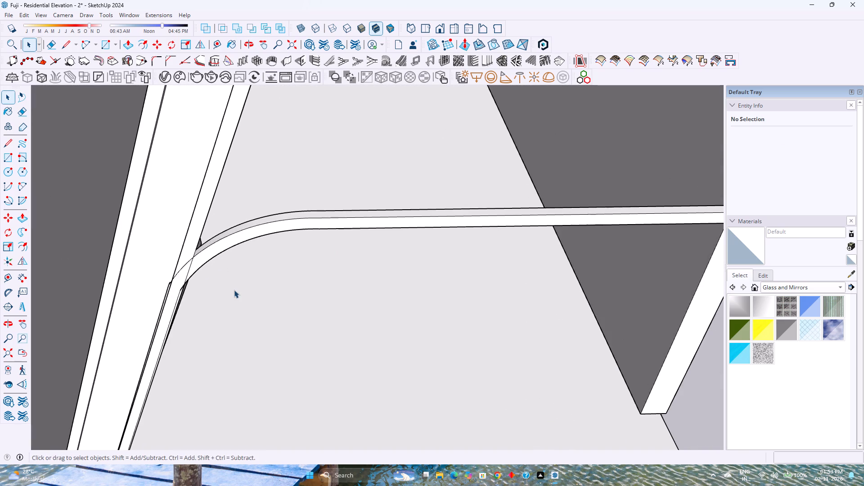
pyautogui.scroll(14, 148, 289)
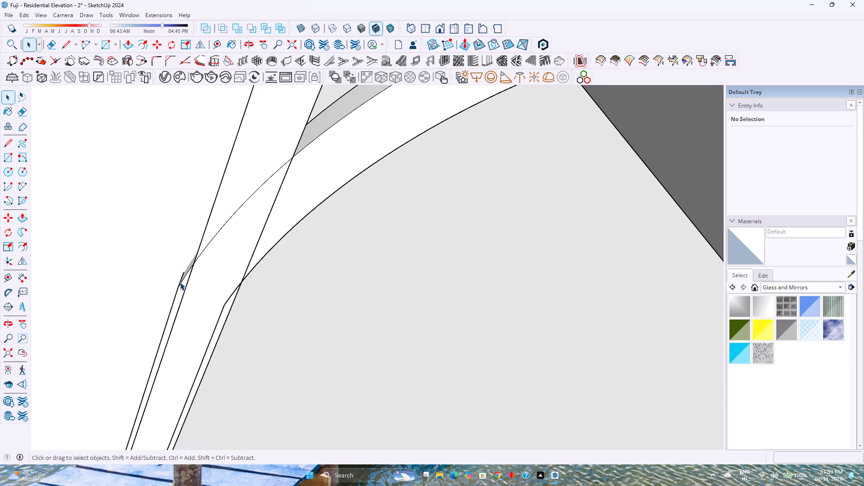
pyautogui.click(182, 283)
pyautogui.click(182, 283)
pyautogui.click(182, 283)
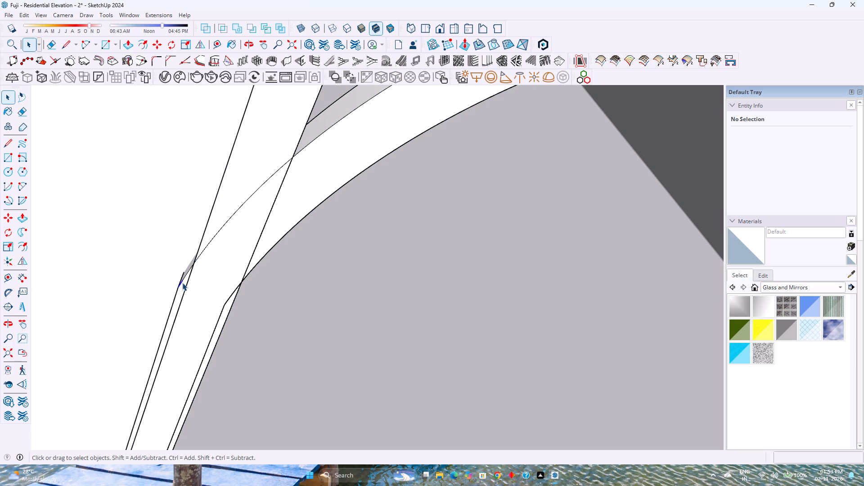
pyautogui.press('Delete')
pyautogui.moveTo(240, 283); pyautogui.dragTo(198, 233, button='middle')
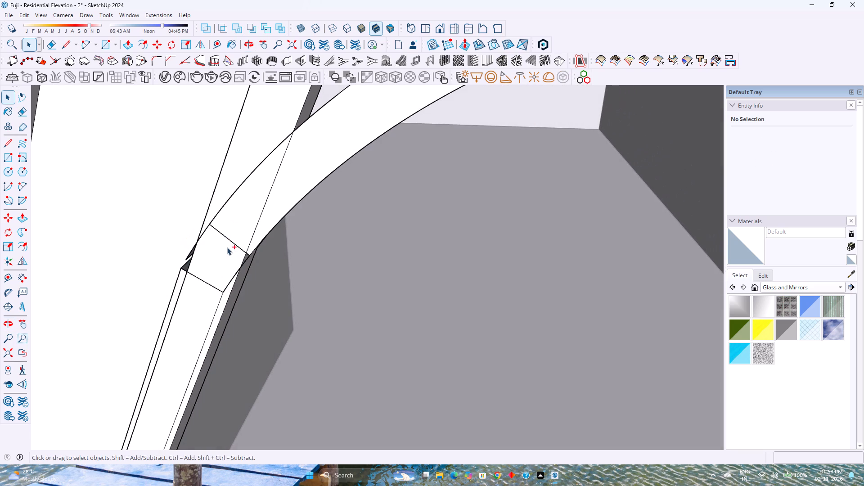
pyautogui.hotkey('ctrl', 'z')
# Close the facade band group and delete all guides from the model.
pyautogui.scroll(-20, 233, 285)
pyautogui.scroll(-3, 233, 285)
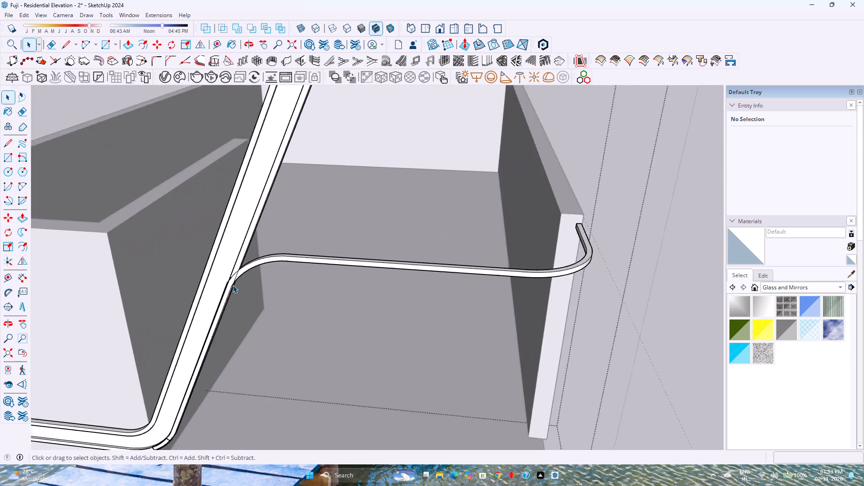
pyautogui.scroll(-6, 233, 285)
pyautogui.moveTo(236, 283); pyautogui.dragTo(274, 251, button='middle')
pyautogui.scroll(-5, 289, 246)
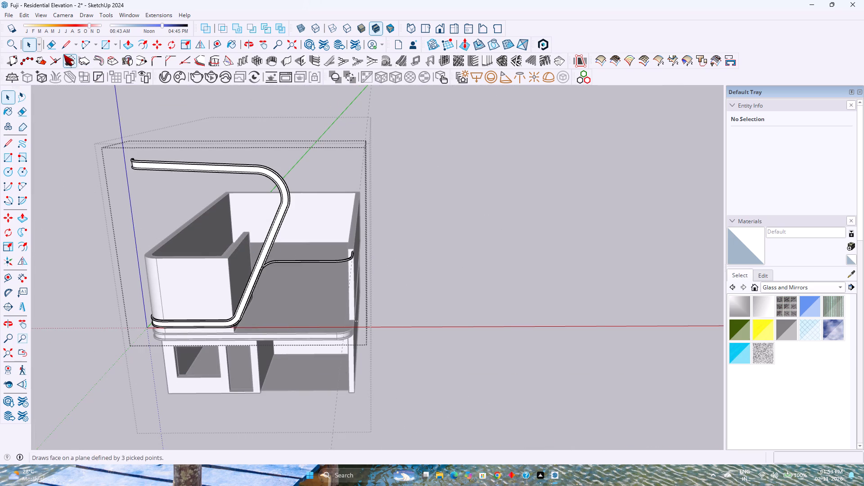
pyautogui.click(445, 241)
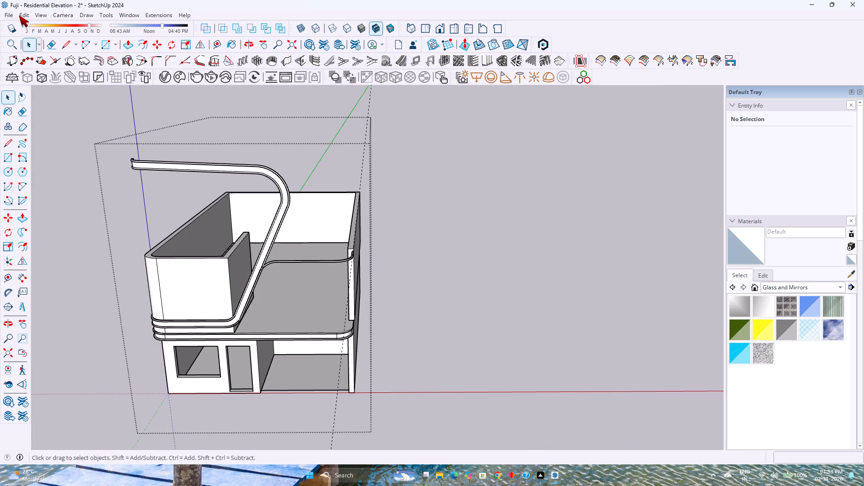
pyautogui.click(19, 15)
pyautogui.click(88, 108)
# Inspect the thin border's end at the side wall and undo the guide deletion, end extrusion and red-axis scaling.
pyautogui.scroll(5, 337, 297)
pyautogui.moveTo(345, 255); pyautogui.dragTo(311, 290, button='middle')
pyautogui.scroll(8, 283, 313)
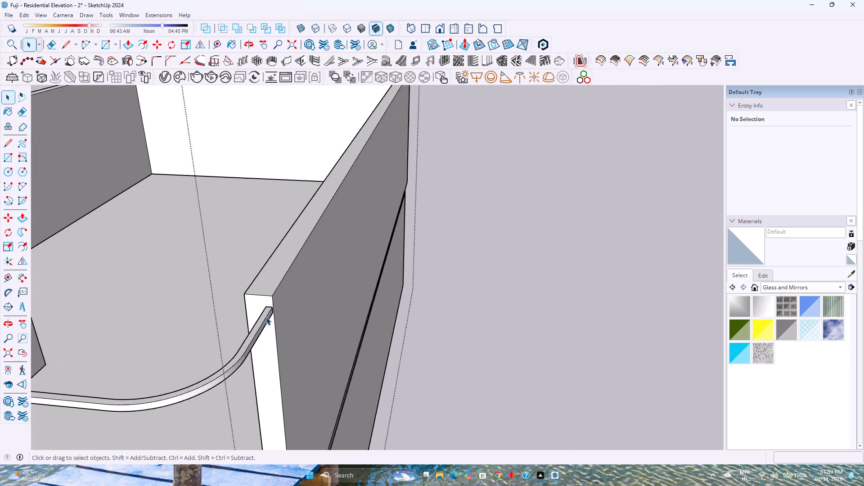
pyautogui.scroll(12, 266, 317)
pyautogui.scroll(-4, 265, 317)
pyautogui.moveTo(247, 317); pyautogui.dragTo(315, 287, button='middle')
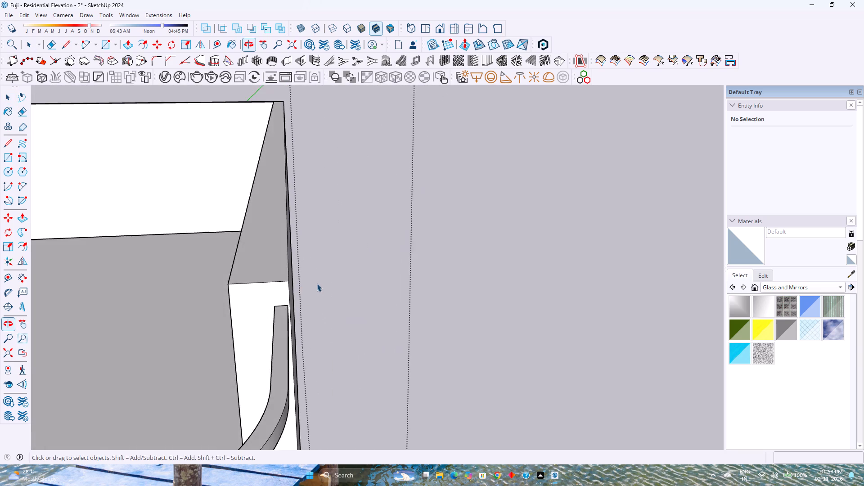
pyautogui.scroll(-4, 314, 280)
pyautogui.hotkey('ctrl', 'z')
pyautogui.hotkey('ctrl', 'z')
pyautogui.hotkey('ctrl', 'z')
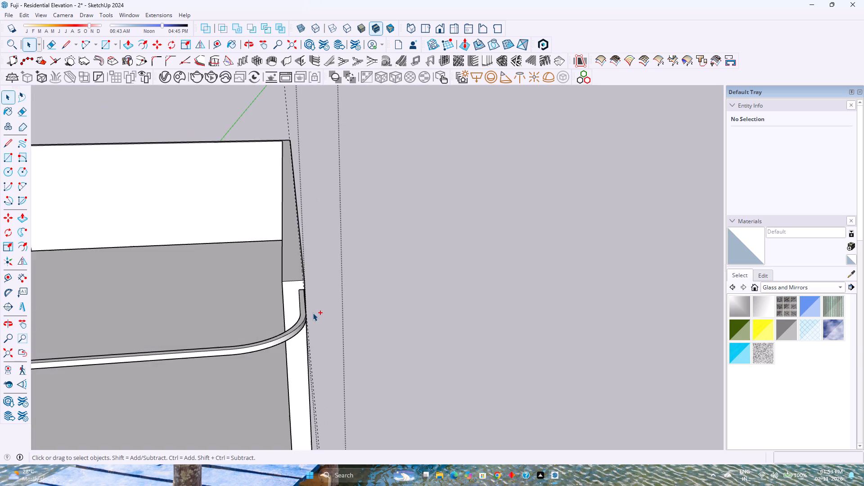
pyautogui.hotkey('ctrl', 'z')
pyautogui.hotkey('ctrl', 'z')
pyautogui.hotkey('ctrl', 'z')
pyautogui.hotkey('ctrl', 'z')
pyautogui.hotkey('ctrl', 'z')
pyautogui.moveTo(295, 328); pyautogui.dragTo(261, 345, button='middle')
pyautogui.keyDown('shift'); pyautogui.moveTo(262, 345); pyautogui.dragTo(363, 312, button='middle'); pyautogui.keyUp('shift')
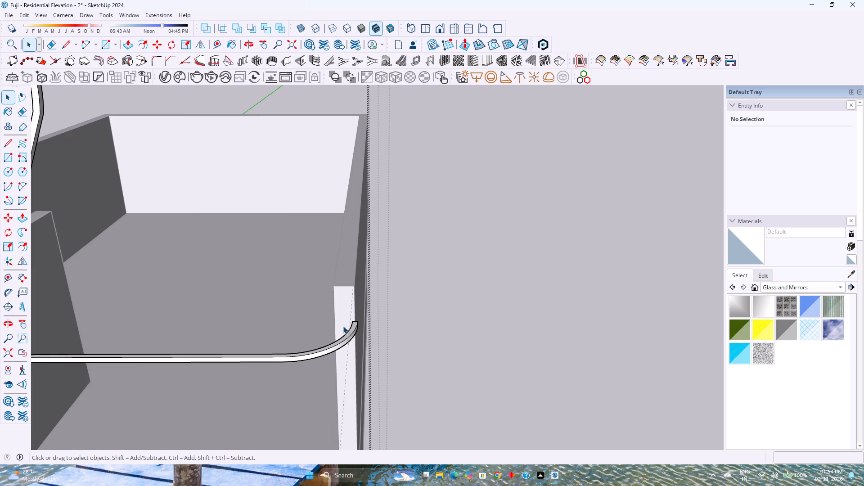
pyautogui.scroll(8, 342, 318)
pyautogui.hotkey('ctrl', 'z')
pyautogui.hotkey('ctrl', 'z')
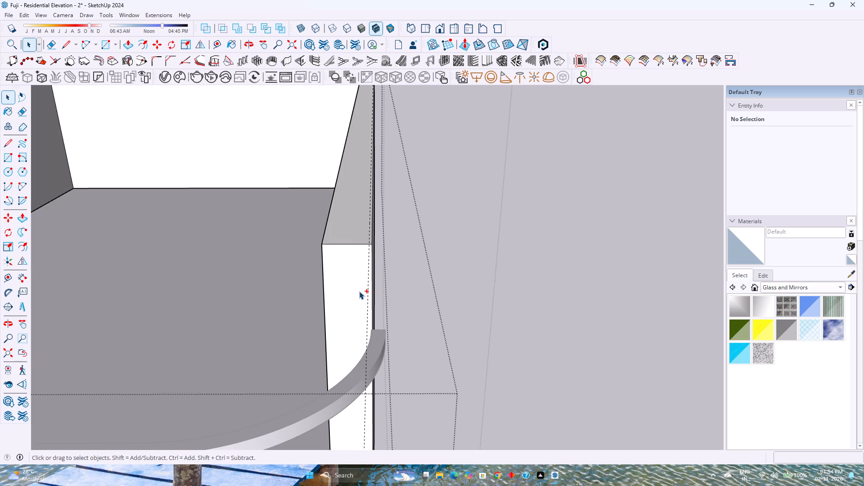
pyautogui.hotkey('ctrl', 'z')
# Reopen the facade band group and scale the connected thin border geometry to about 0.99 along the red axis, aligned with the guide.
pyautogui.press('Escape')
pyautogui.click(368, 362)
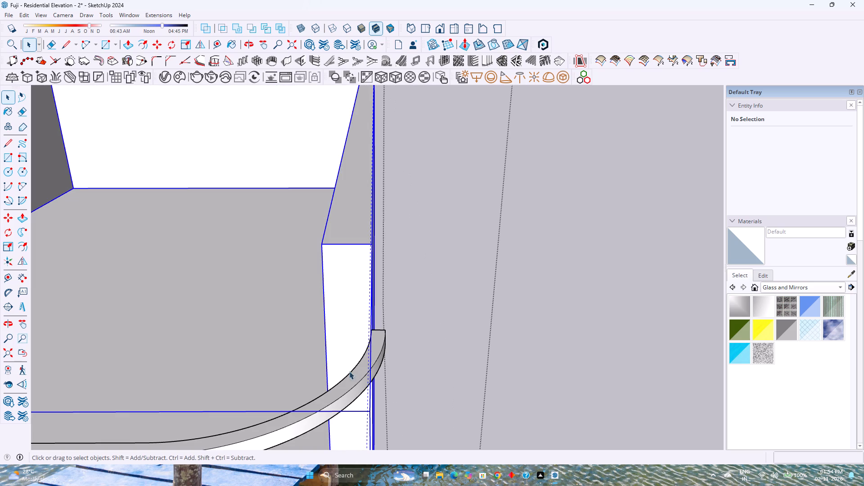
pyautogui.doubleClick(342, 383)
pyautogui.tripleClick(342, 384)
pyautogui.click(342, 384)
pyautogui.moveTo(360, 375); pyautogui.dragTo(359, 373, button='middle')
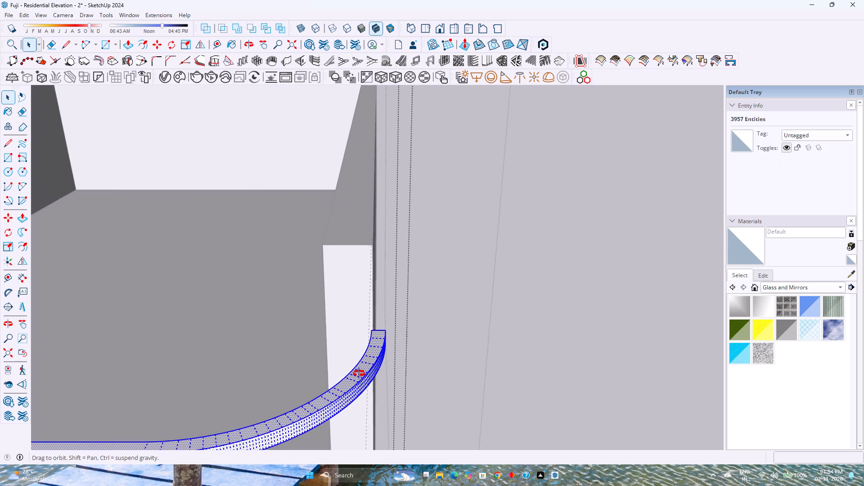
pyautogui.moveTo(359, 373); pyautogui.dragTo(351, 372, button='middle')
pyautogui.press('s')
pyautogui.scroll(-5, 349, 367)
pyautogui.scroll(-3, 367, 406)
pyautogui.keyDown('shift'); pyautogui.moveTo(369, 403); pyautogui.dragTo(343, 334, button='middle'); pyautogui.keyUp('shift')
pyautogui.click(342, 428)
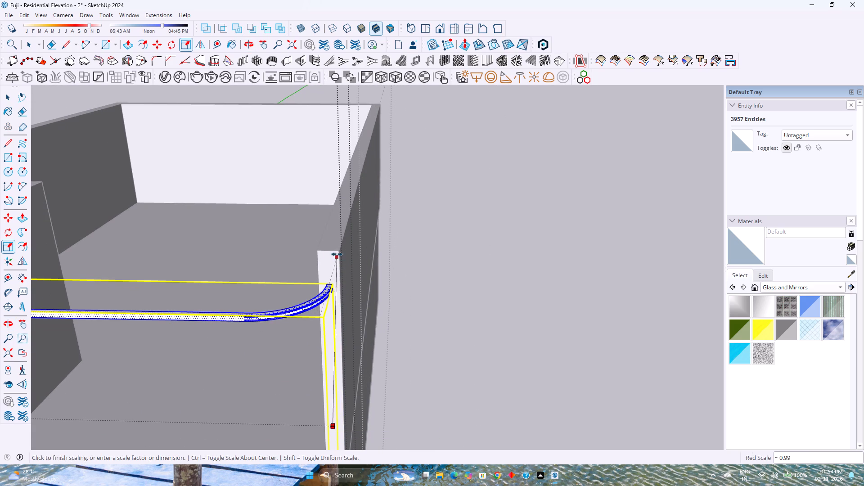
pyautogui.scroll(15, 337, 253)
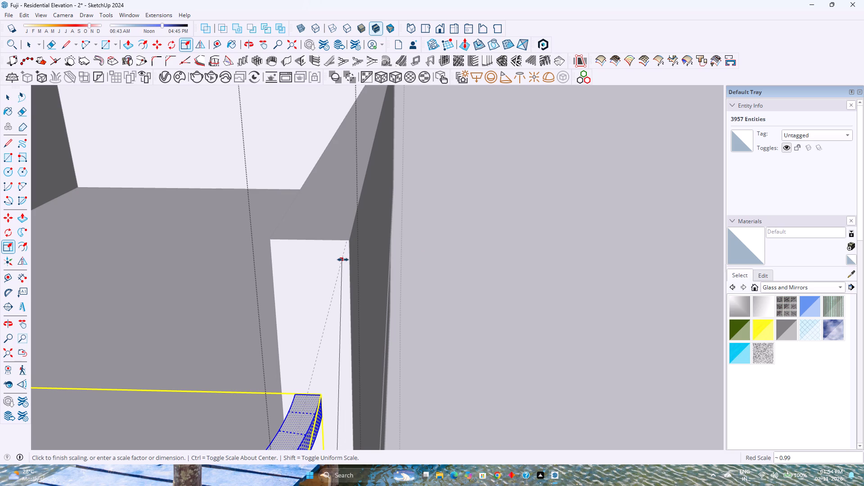
pyautogui.click(343, 260)
pyautogui.press('space')
pyautogui.press('Escape')
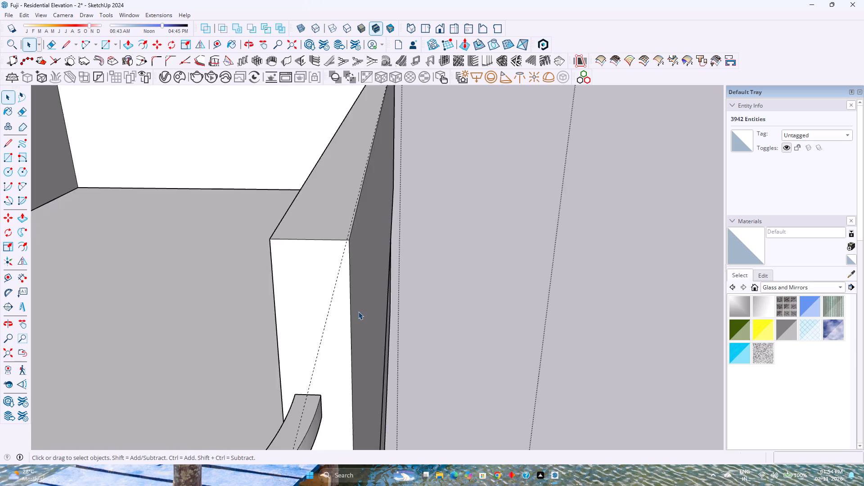
# Inspect the scaled thin border where its curve meets the slanted facade band.
pyautogui.scroll(-10, 358, 311)
pyautogui.keyDown('shift'); pyautogui.moveTo(279, 339); pyautogui.dragTo(326, 306, button='middle'); pyautogui.keyUp('shift')
pyautogui.scroll(-2, 400, 297)
pyautogui.moveTo(392, 306); pyautogui.dragTo(355, 327, button='middle')
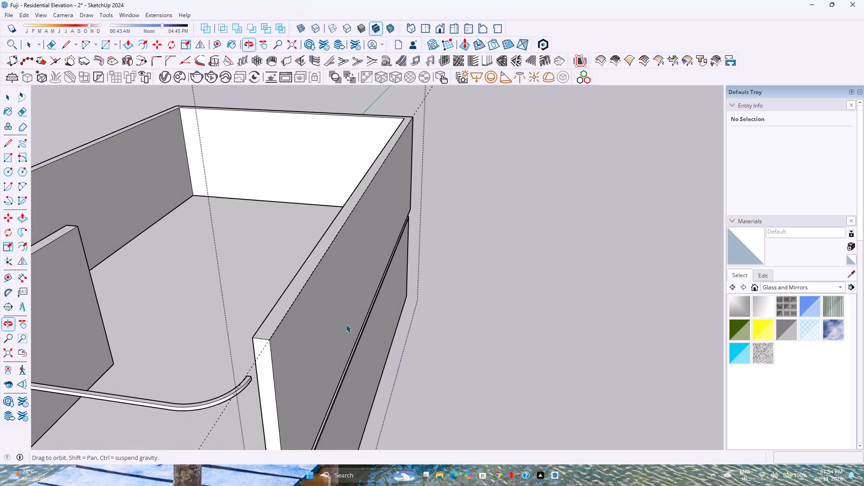
pyautogui.keyDown('shift'); pyautogui.moveTo(184, 314); pyautogui.dragTo(395, 271, button='middle'); pyautogui.keyUp('shift')
pyautogui.scroll(9, 377, 299)
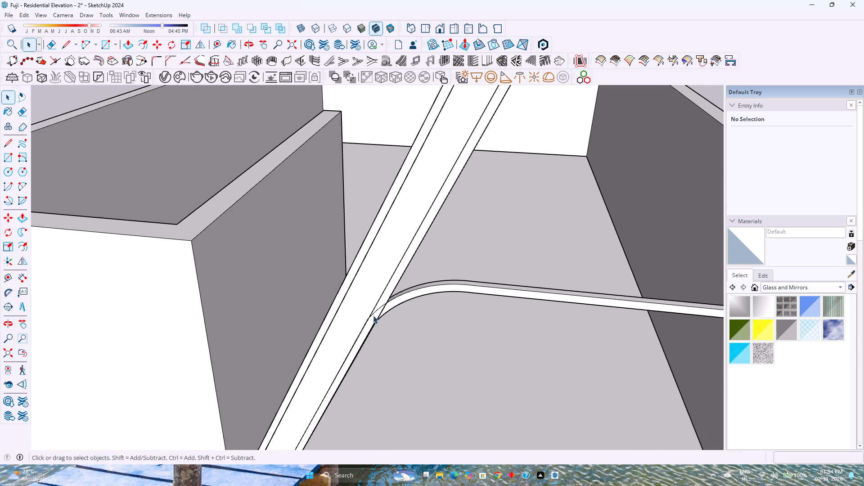
pyautogui.scroll(11, 373, 315)
pyautogui.scroll(-18, 348, 332)
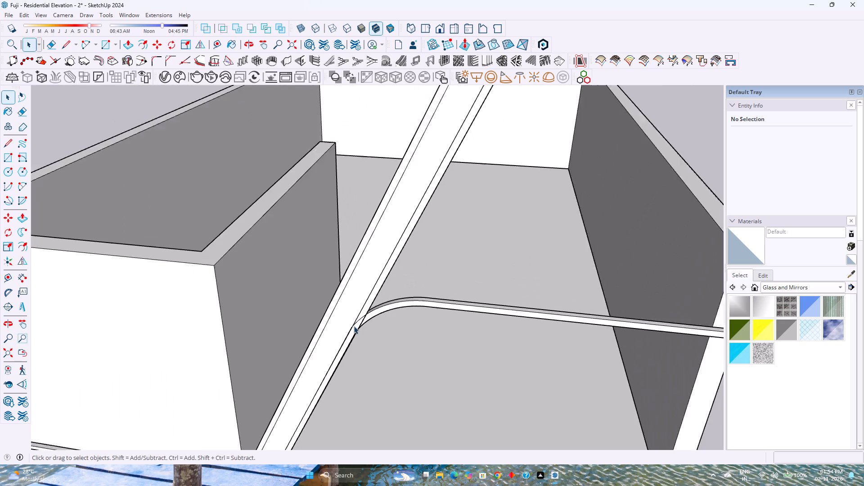
# Open the facade band group, extrude the thin border's end face about 2' to the side wall, and close the group.
pyautogui.moveTo(426, 331); pyautogui.dragTo(345, 333, button='middle')
pyautogui.middleClick(344, 333)
pyautogui.scroll(7, 265, 325)
pyautogui.moveTo(255, 326); pyautogui.dragTo(241, 338, button='middle')
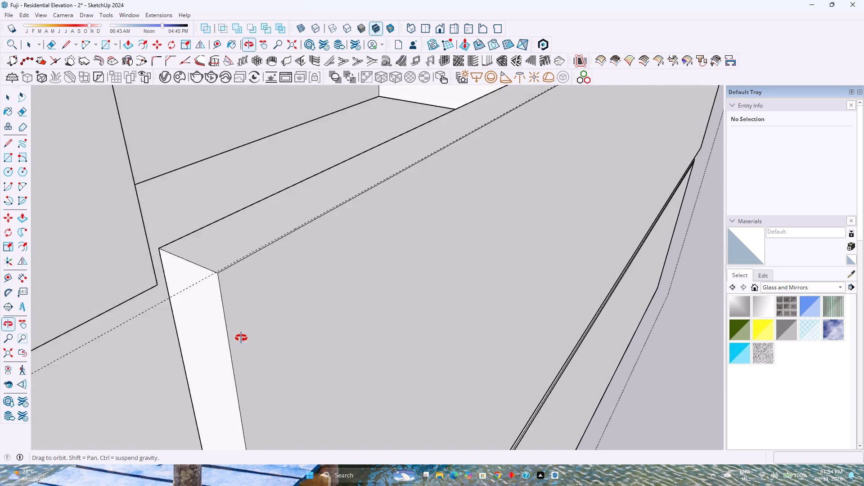
pyautogui.moveTo(241, 338); pyautogui.dragTo(233, 350, button='middle')
pyautogui.keyDown('shift'); pyautogui.moveTo(220, 356); pyautogui.dragTo(373, 267, button='middle'); pyautogui.keyUp('shift')
pyautogui.keyDown('shift'); pyautogui.middleClick(373, 267); pyautogui.keyUp('shift')
pyautogui.moveTo(378, 269); pyautogui.dragTo(157, 338, button='middle')
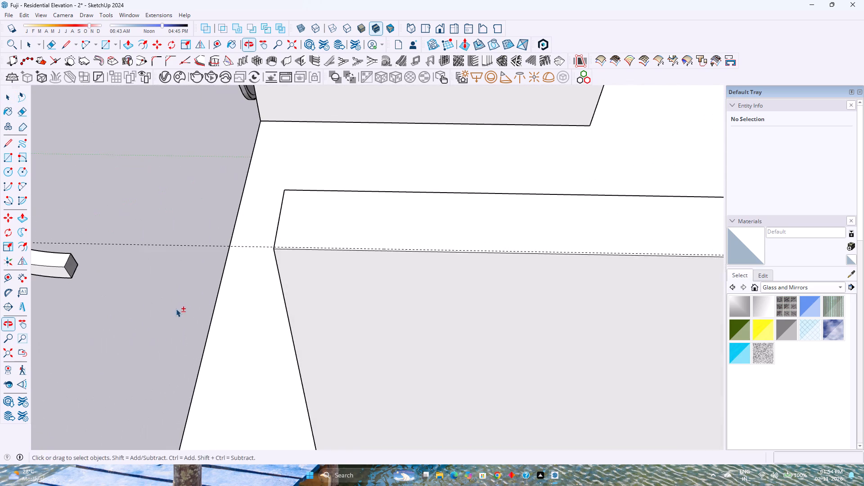
pyautogui.keyDown('shift'); pyautogui.moveTo(178, 308); pyautogui.dragTo(319, 297, button='middle'); pyautogui.keyUp('shift')
pyautogui.keyDown('shift'); pyautogui.middleClick(319, 297); pyautogui.keyUp('shift')
pyautogui.scroll(5, 436, 252)
pyautogui.scroll(-4, 436, 252)
pyautogui.moveTo(435, 252); pyautogui.dragTo(423, 258, button='middle')
pyautogui.middleClick(423, 258)
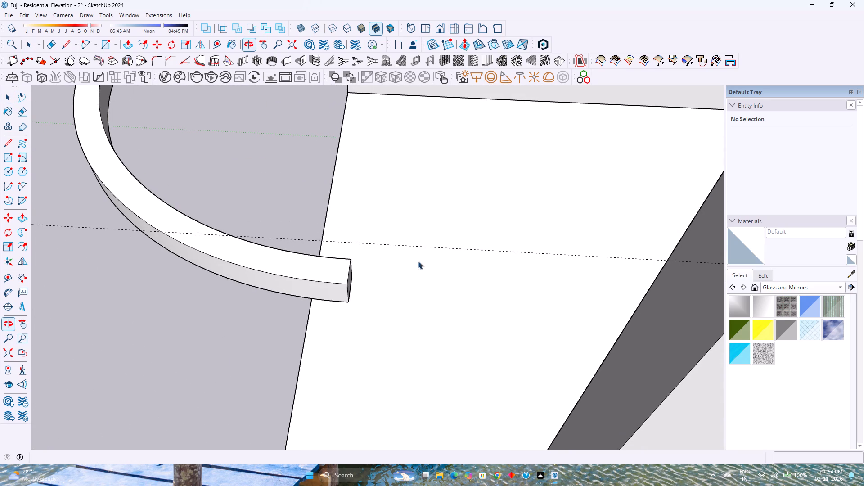
pyautogui.click(350, 283)
pyautogui.scroll(3, 351, 283)
pyautogui.moveTo(351, 283); pyautogui.dragTo(322, 283, button='middle')
pyautogui.middleClick(322, 283)
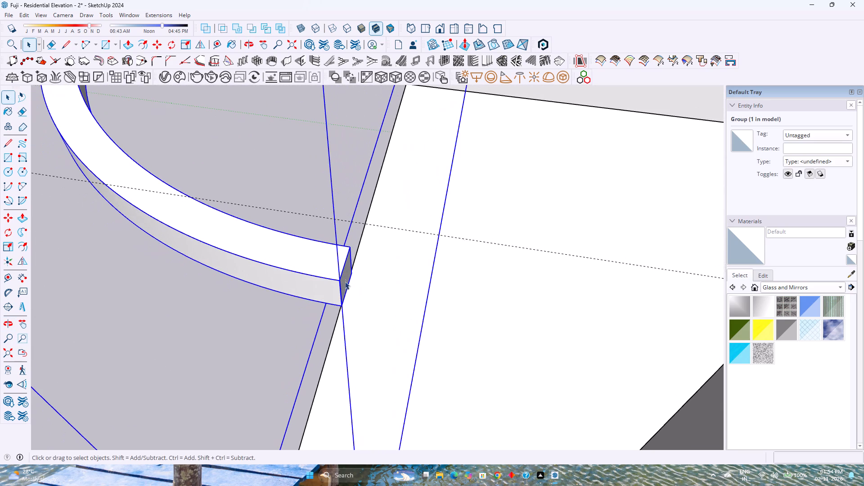
pyautogui.doubleClick(344, 278)
pyautogui.press('p')
pyautogui.click(347, 284)
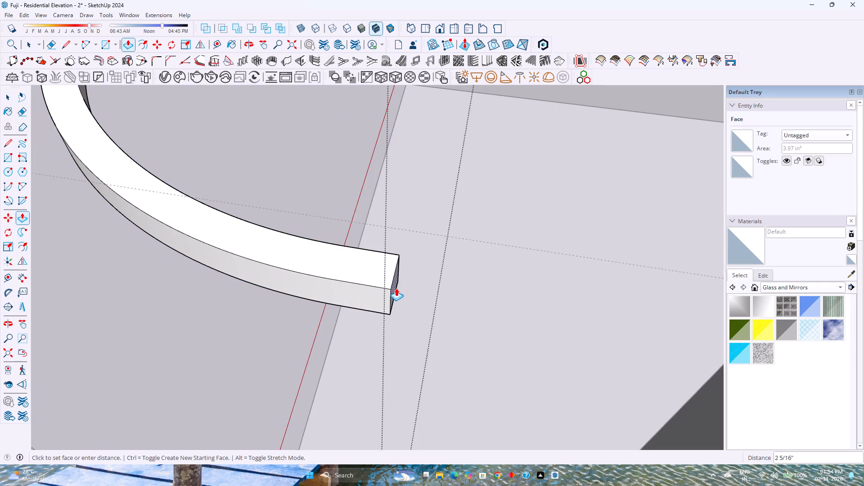
pyautogui.scroll(-10, 396, 288)
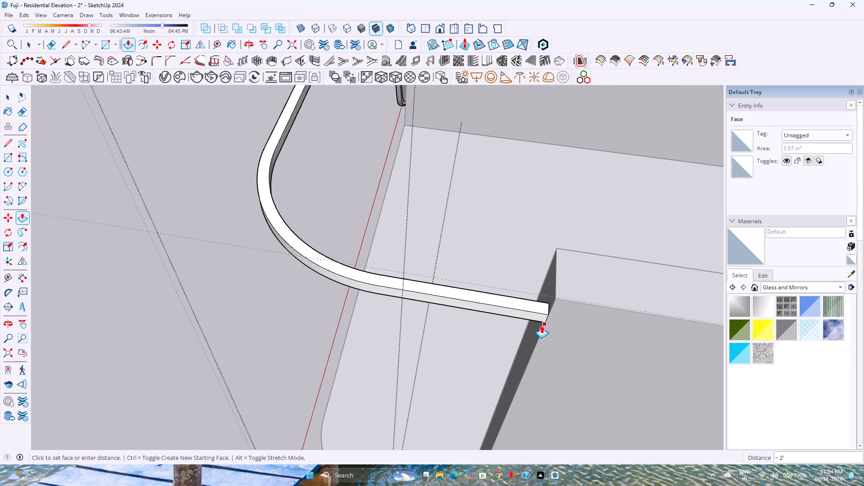
pyautogui.click(540, 330)
pyautogui.press('space')
pyautogui.scroll(-3, 435, 305)
pyautogui.press('Escape')
# Delete all guides from the model.
pyautogui.scroll(-5, 436, 297)
pyautogui.keyDown('shift'); pyautogui.moveTo(458, 283); pyautogui.dragTo(380, 266, button='middle'); pyautogui.keyUp('shift')
pyautogui.moveTo(381, 270); pyautogui.dragTo(594, 270, button='middle')
pyautogui.keyDown('shift'); pyautogui.moveTo(451, 271); pyautogui.dragTo(489, 270, button='middle'); pyautogui.keyUp('shift')
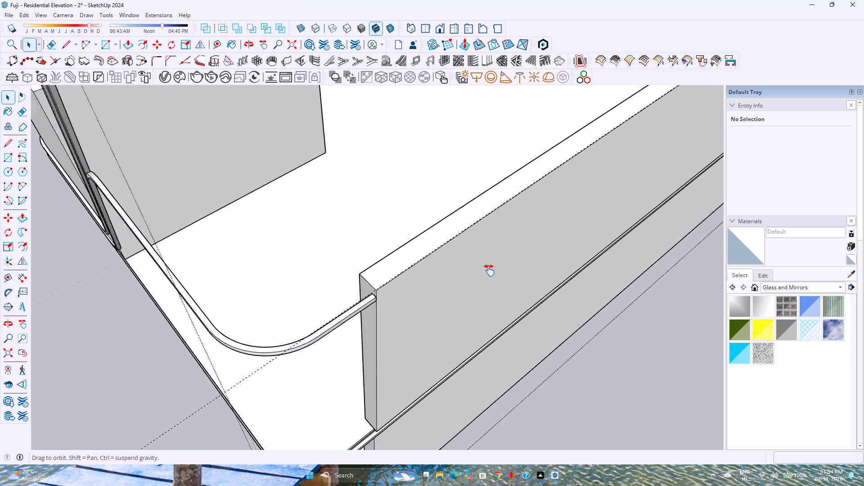
pyautogui.keyDown('shift'); pyautogui.moveTo(489, 270); pyautogui.dragTo(576, 268, button='middle'); pyautogui.keyUp('shift')
pyautogui.scroll(-5, 596, 253)
pyautogui.click(22, 16)
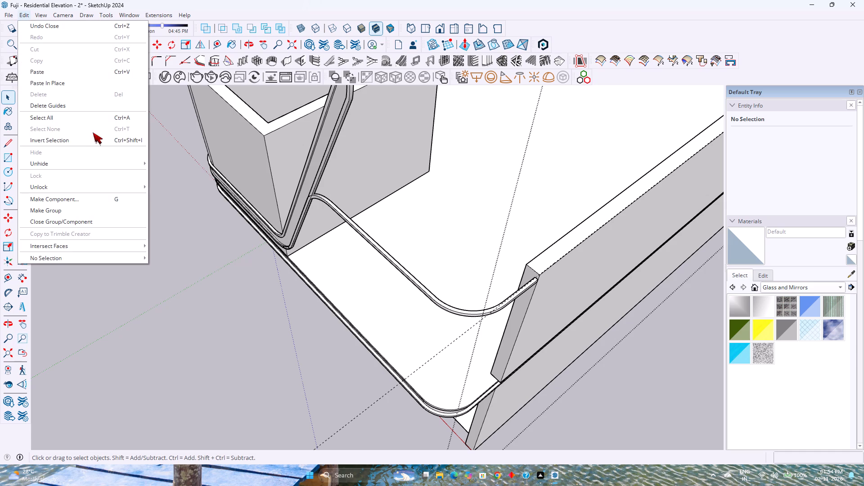
pyautogui.click(84, 106)
# Open the upper floor wall group and push the side wall's front end face back about 12'.
pyautogui.click(507, 338)
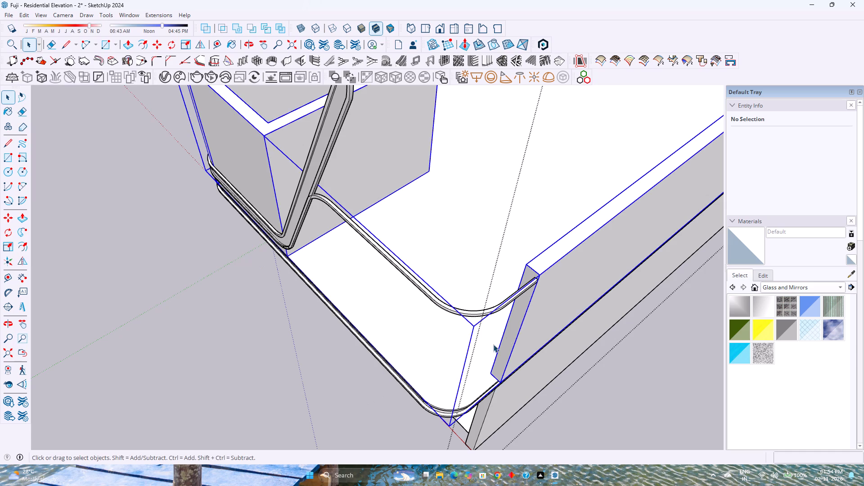
pyautogui.keyDown('shift'); pyautogui.moveTo(473, 351); pyautogui.dragTo(418, 308, button='middle'); pyautogui.keyUp('shift')
pyautogui.keyDown('shift'); pyautogui.scroll(-1, 416, 306); pyautogui.keyUp('shift')
pyautogui.moveTo(405, 314); pyautogui.dragTo(519, 218, button='middle')
pyautogui.keyDown('shift'); pyautogui.moveTo(533, 212); pyautogui.dragTo(483, 350, button='middle'); pyautogui.keyUp('shift')
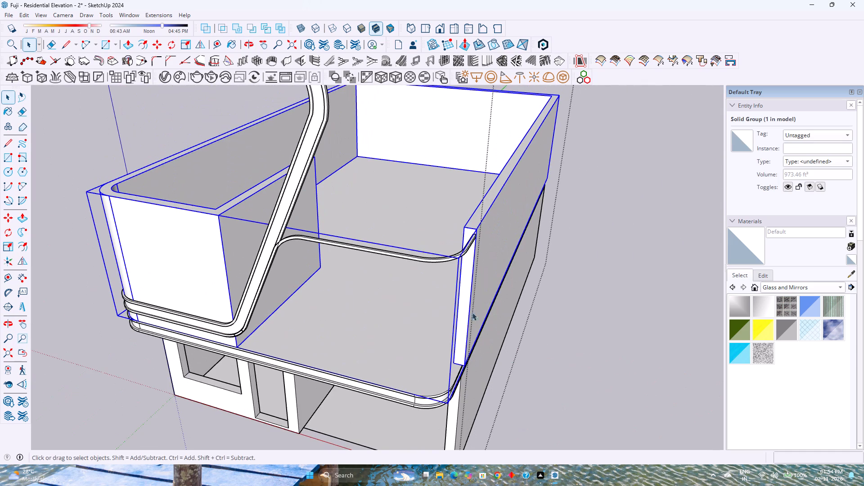
pyautogui.doubleClick(465, 303)
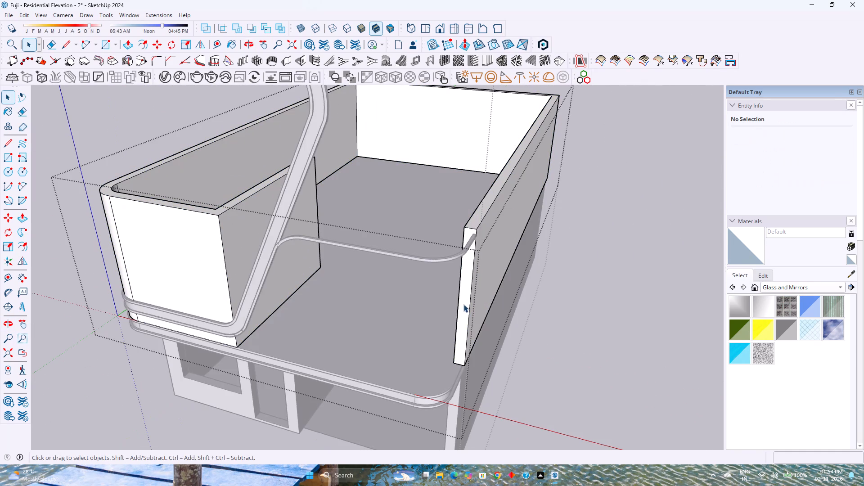
pyautogui.press('p')
pyautogui.click(463, 304)
pyautogui.moveTo(420, 340); pyautogui.dragTo(496, 211, button='middle')
pyautogui.middleClick(496, 211)
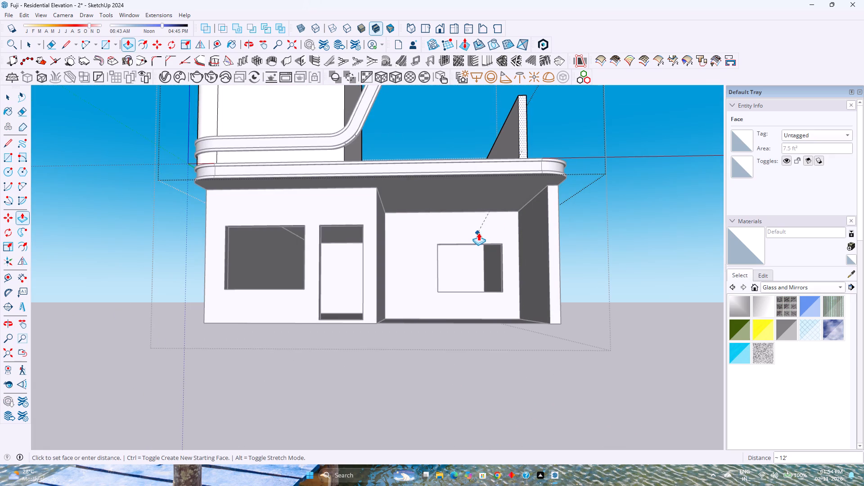
pyautogui.click(492, 232)
# Pull the side wall's front end face forward 6' and close the wall group.
pyautogui.moveTo(496, 229); pyautogui.dragTo(311, 357, button='middle')
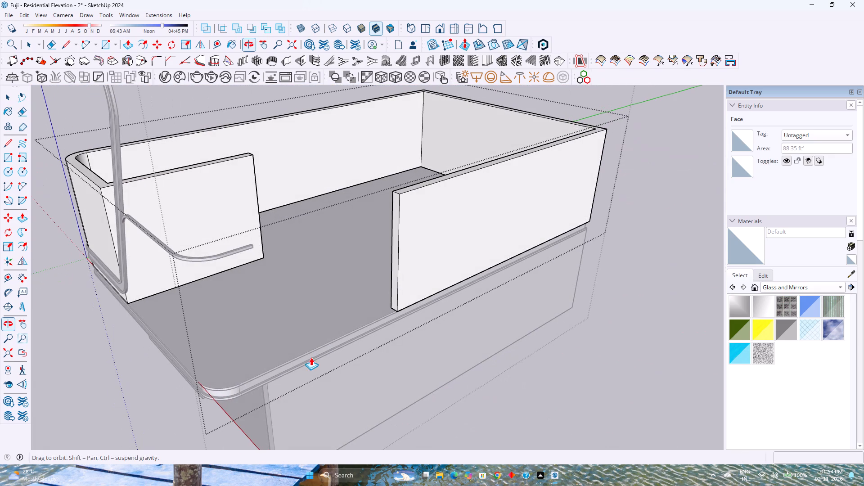
pyautogui.click(394, 265)
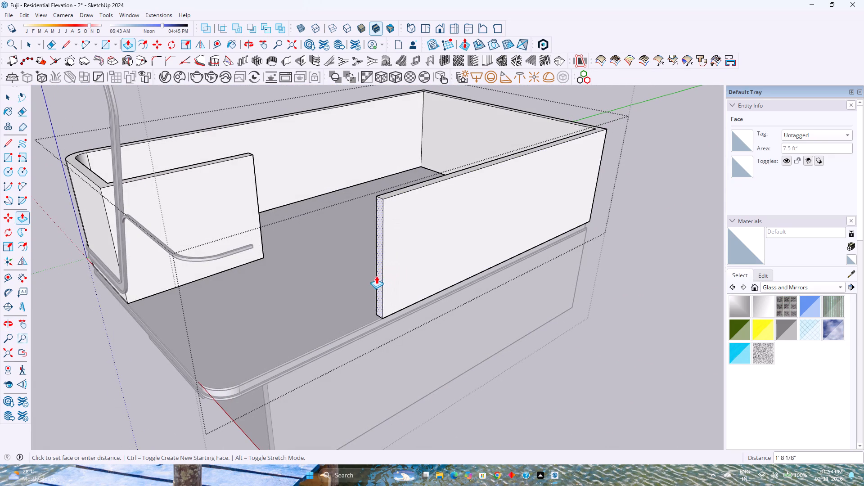
pyautogui.press('6')
pyautogui.press('Return')
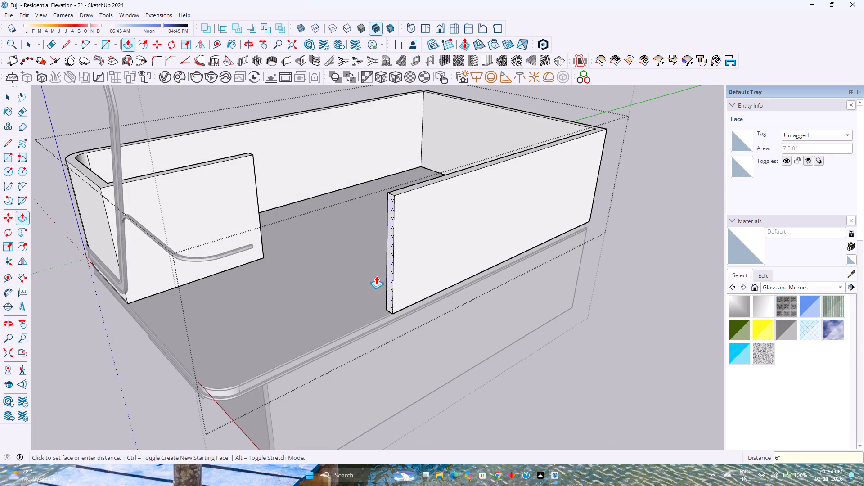
pyautogui.write("6'")
pyautogui.press('Return')
pyautogui.press('space')
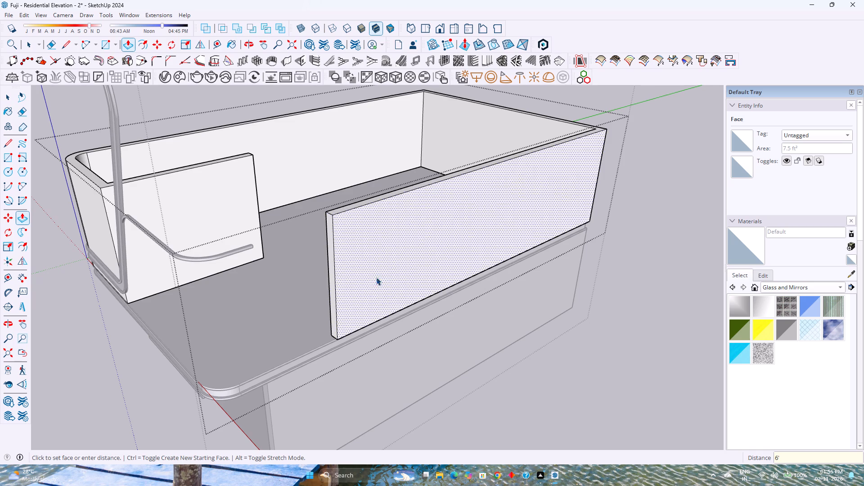
pyautogui.moveTo(378, 277); pyautogui.dragTo(315, 327, button='middle')
pyautogui.press('Escape')
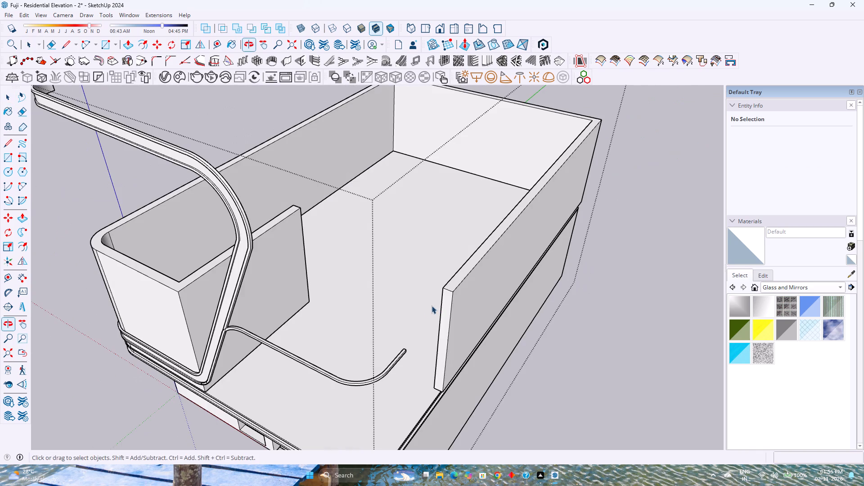
# Reopen the facade band group and extrude the thin border's end about 6' to meet the shortened side wall.
pyautogui.keyDown('shift'); pyautogui.moveTo(438, 321); pyautogui.dragTo(477, 304, button='middle'); pyautogui.keyUp('shift')
pyautogui.moveTo(499, 308); pyautogui.dragTo(262, 319, button='middle')
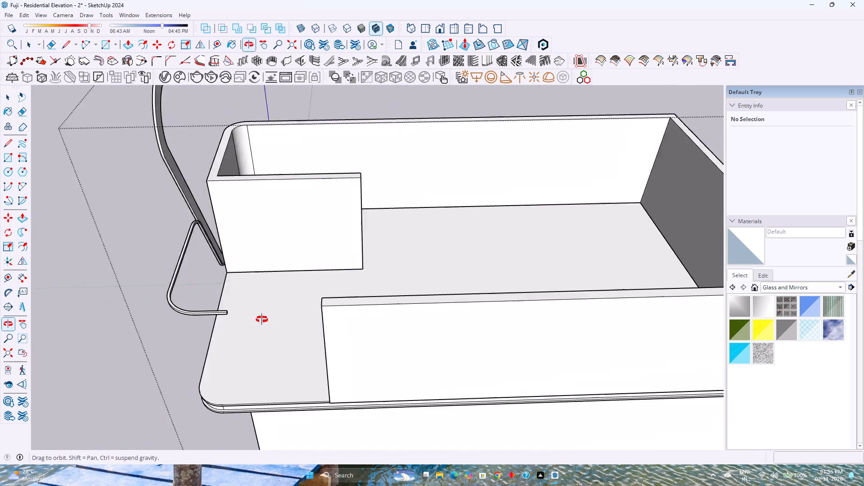
pyautogui.moveTo(262, 319); pyautogui.dragTo(173, 295, button='middle')
pyautogui.scroll(13, 162, 243)
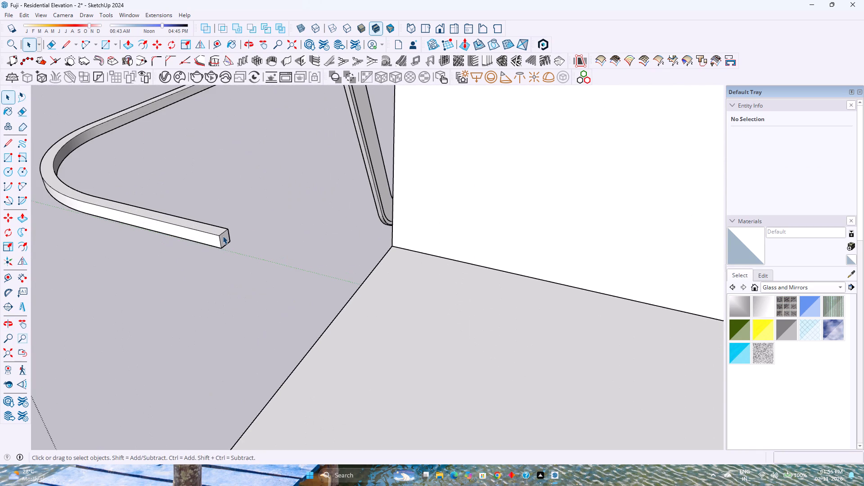
pyautogui.doubleClick(223, 236)
pyautogui.click(227, 240)
pyautogui.press('p')
pyautogui.click(227, 240)
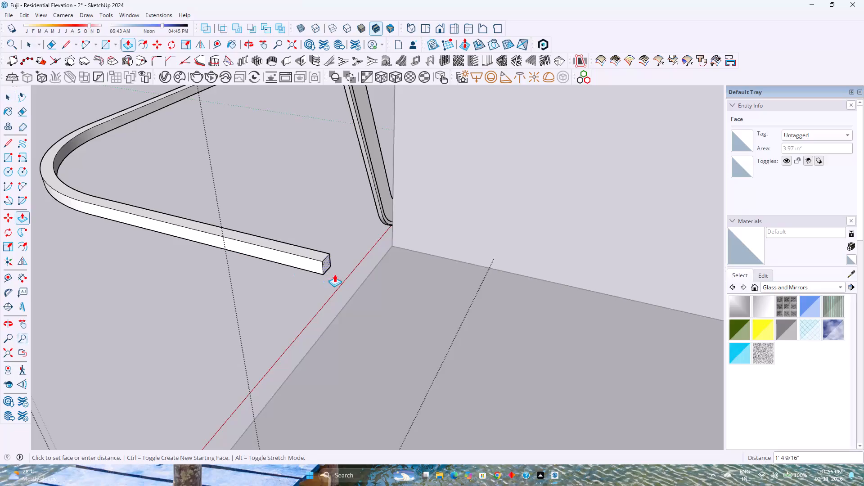
pyautogui.scroll(-11, 334, 274)
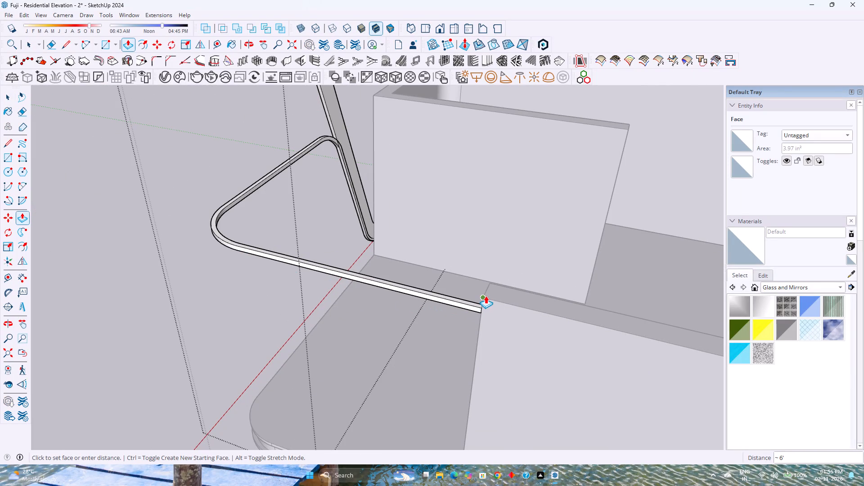
pyautogui.click(486, 296)
pyautogui.press('space')
pyautogui.press('Escape')
# In the upper floor wall group, copy the side wall's inner front vertical edge 9" back along the green axis.
pyautogui.scroll(-5, 396, 286)
pyautogui.moveTo(417, 271); pyautogui.dragTo(508, 281, button='middle')
pyautogui.keyDown('shift'); pyautogui.moveTo(497, 272); pyautogui.dragTo(279, 338, button='middle'); pyautogui.keyUp('shift')
pyautogui.keyDown('shift'); pyautogui.moveTo(298, 324); pyautogui.dragTo(316, 292, button='middle'); pyautogui.keyUp('shift')
pyautogui.keyDown('shift'); pyautogui.middleClick(317, 291); pyautogui.keyUp('shift')
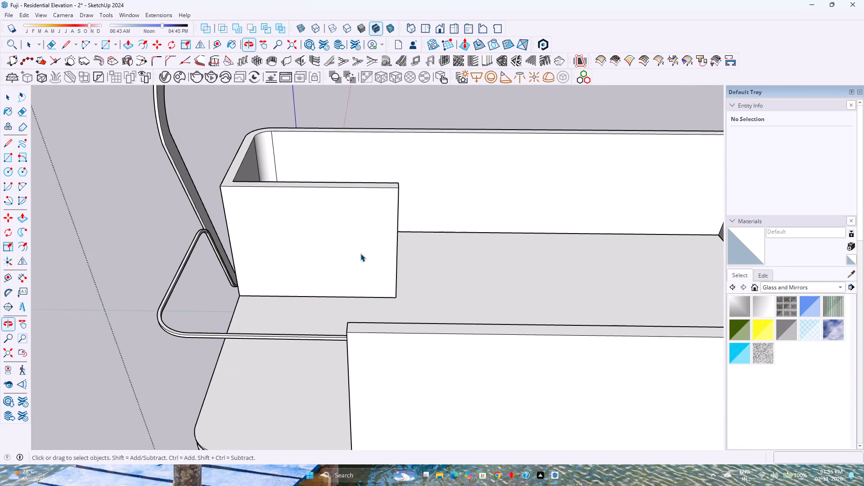
pyautogui.doubleClick(384, 230)
pyautogui.click(398, 219)
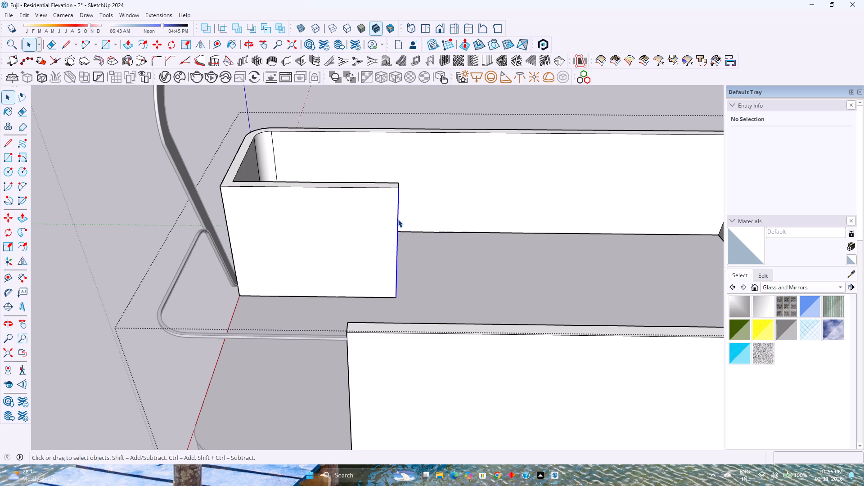
pyautogui.moveTo(374, 241); pyautogui.dragTo(477, 269, button='middle')
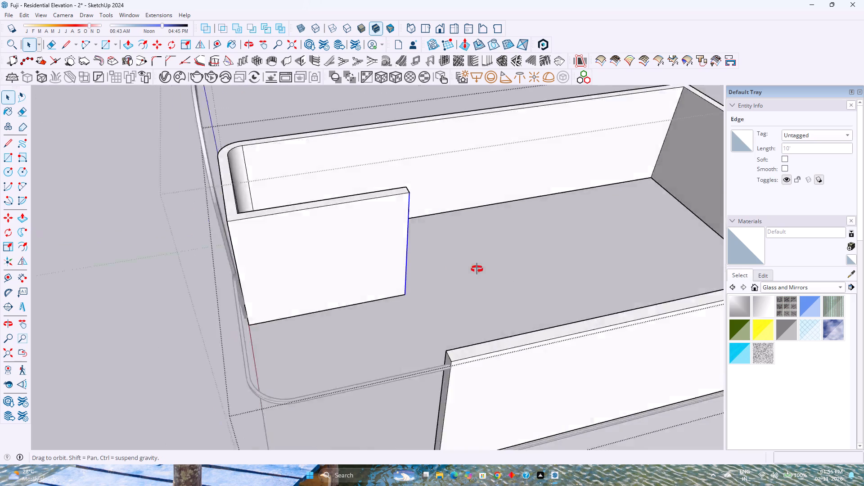
pyautogui.moveTo(477, 269); pyautogui.dragTo(692, 290, button='middle')
pyautogui.scroll(3, 630, 270)
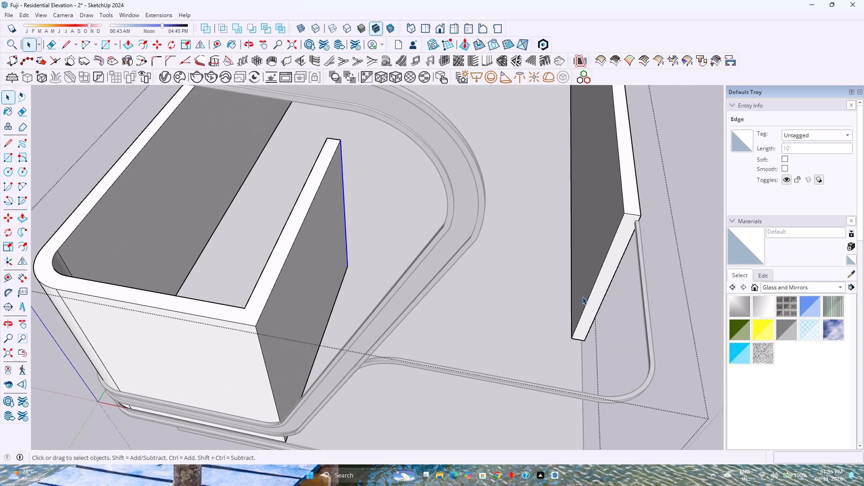
pyautogui.scroll(2, 582, 297)
pyautogui.click(596, 282)
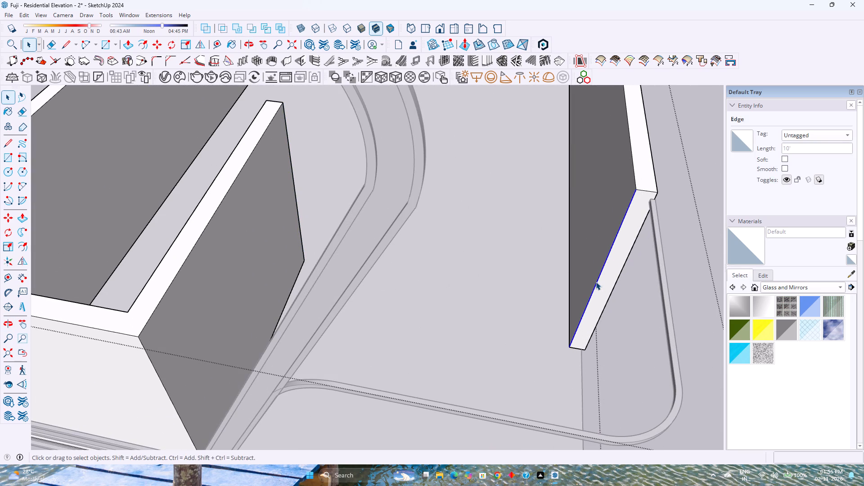
pyautogui.press('m')
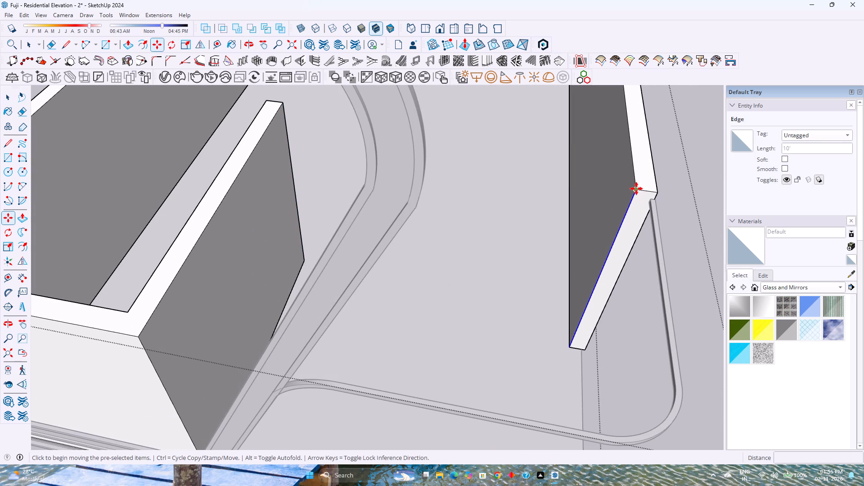
pyautogui.click(636, 189)
pyautogui.press('Left')
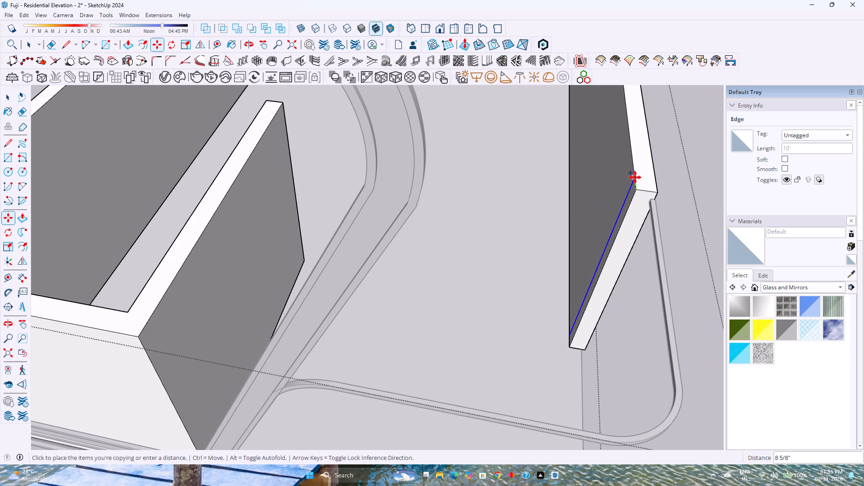
pyautogui.press('9')
pyautogui.press('Return')
# Extrude the narrow strip on the side wall's inner face 14' 6" to the opposite wall as a cross wall.
pyautogui.press('p')
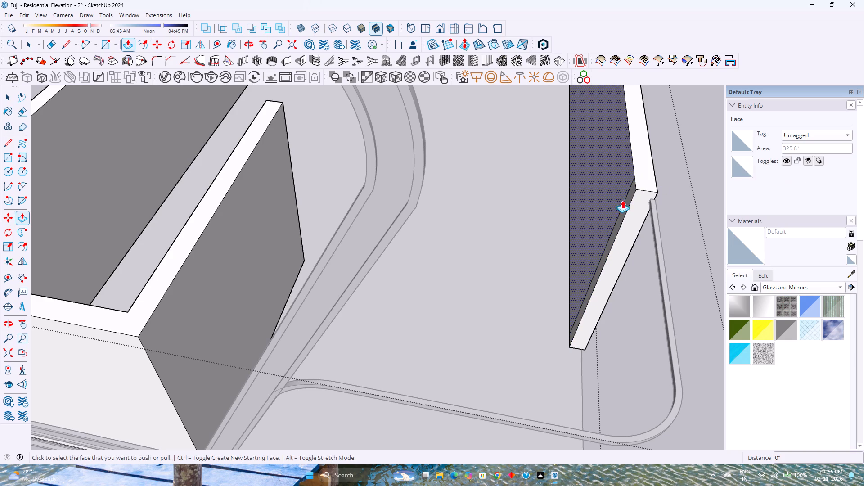
pyautogui.click(627, 198)
pyautogui.click(249, 163)
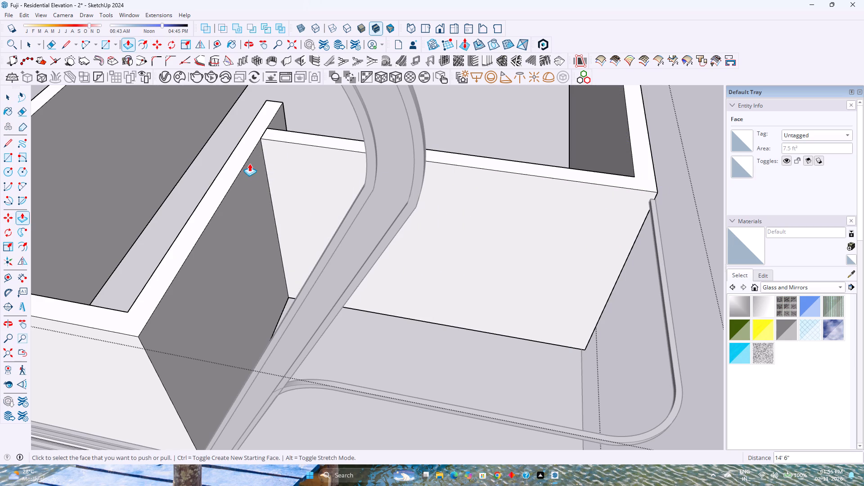
# Shift the new cross wall back by pulling its rear face out 1' and pushing its front face in 1'.
pyautogui.moveTo(353, 184); pyautogui.dragTo(25, 250, button='middle')
pyautogui.scroll(-4, 320, 222)
pyautogui.moveTo(329, 249); pyautogui.dragTo(200, 220, button='middle')
pyautogui.click(357, 247)
pyautogui.write("1'")
pyautogui.press('Return')
pyautogui.moveTo(361, 259); pyautogui.dragTo(621, 270, button='middle')
pyautogui.middleClick(621, 270)
pyautogui.click(538, 247)
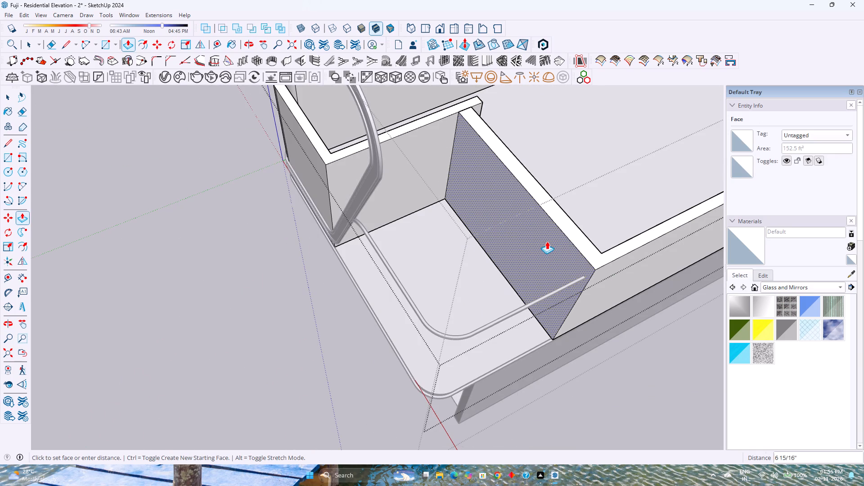
pyautogui.write("1'")
pyautogui.press('Return')
pyautogui.moveTo(546, 241); pyautogui.dragTo(378, 238, button='middle')
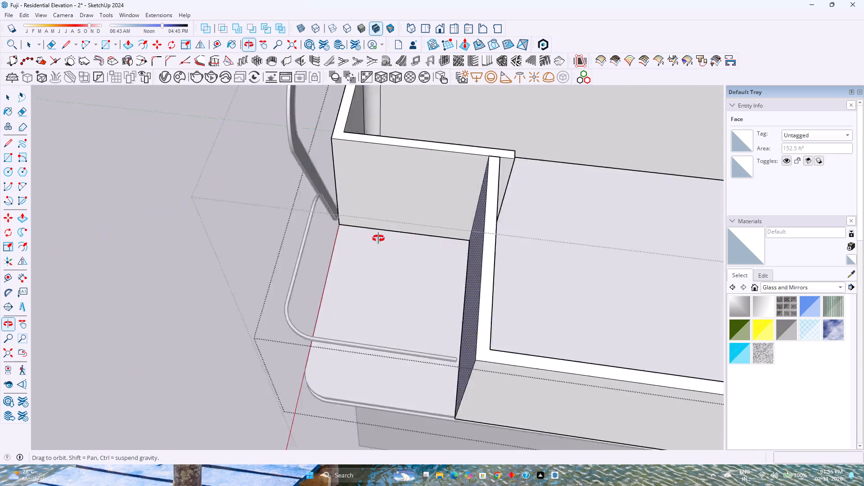
# Push the side wall's projecting end back about 1' so it is flush with the shifted cross wall's face.
pyautogui.moveTo(378, 238); pyautogui.dragTo(268, 238, button='middle')
pyautogui.middleClick(268, 238)
pyautogui.scroll(8, 487, 231)
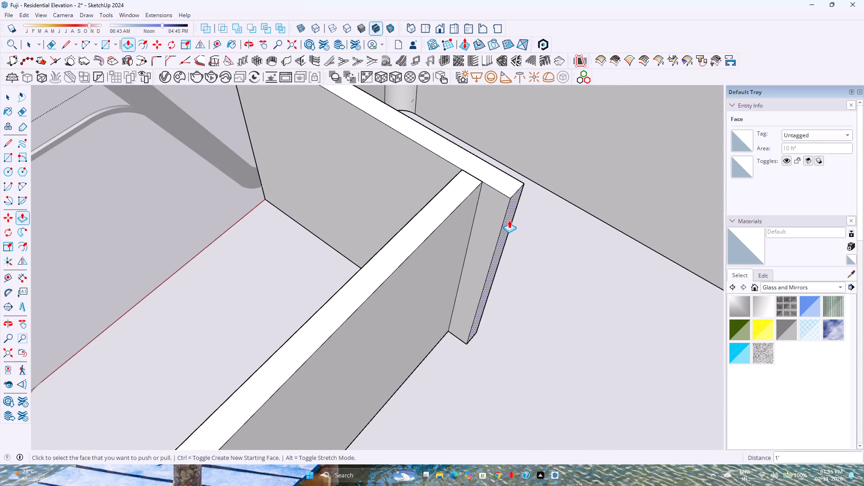
pyautogui.click(508, 220)
pyautogui.click(449, 220)
pyautogui.scroll(3, 468, 216)
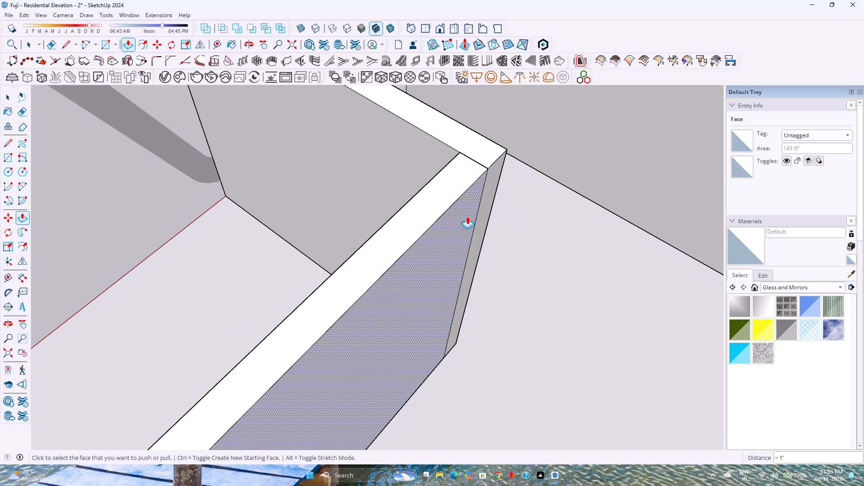
# Erase the leftover seam edges where the cross wall joins the side wall's end, and leave the wall group.
pyautogui.press('e')
pyautogui.click(472, 158)
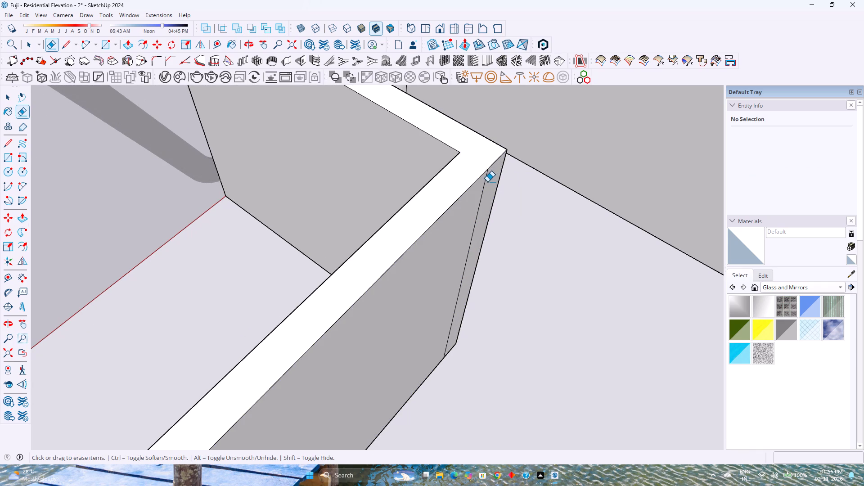
pyautogui.click(487, 182)
pyautogui.click(486, 183)
pyautogui.scroll(-12, 485, 183)
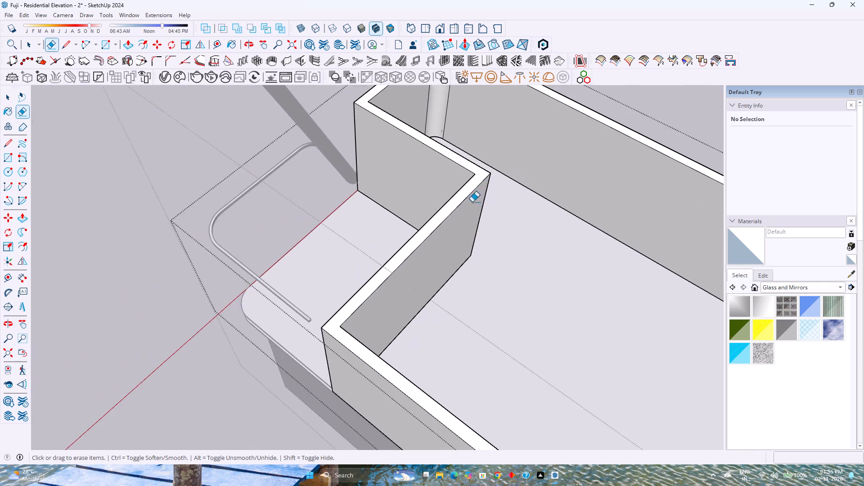
pyautogui.moveTo(373, 299); pyautogui.dragTo(482, 225, button='middle')
pyautogui.middleClick(483, 225)
pyautogui.press('space')
pyautogui.press('Escape')
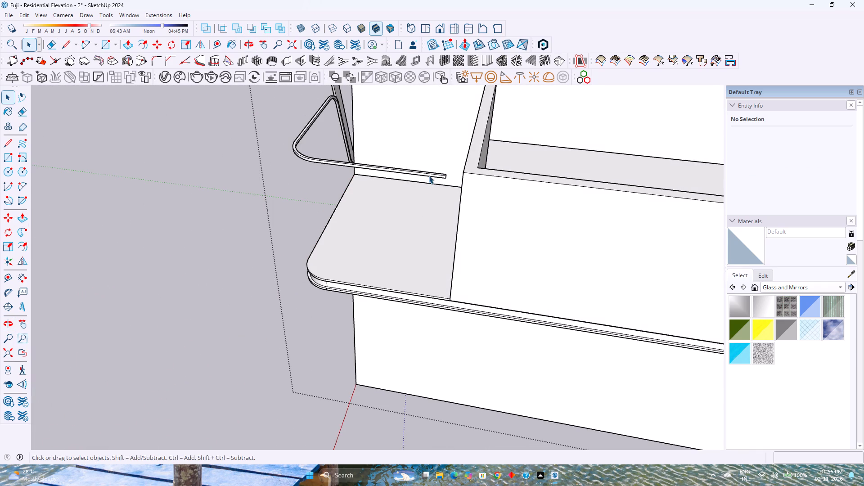
# In the facade band group, extrude the thin border's end 1' to meet the set-back wall corner, and leave the group.
pyautogui.doubleClick(429, 175)
pyautogui.scroll(7, 441, 184)
pyautogui.moveTo(435, 193); pyautogui.dragTo(405, 215, button='middle')
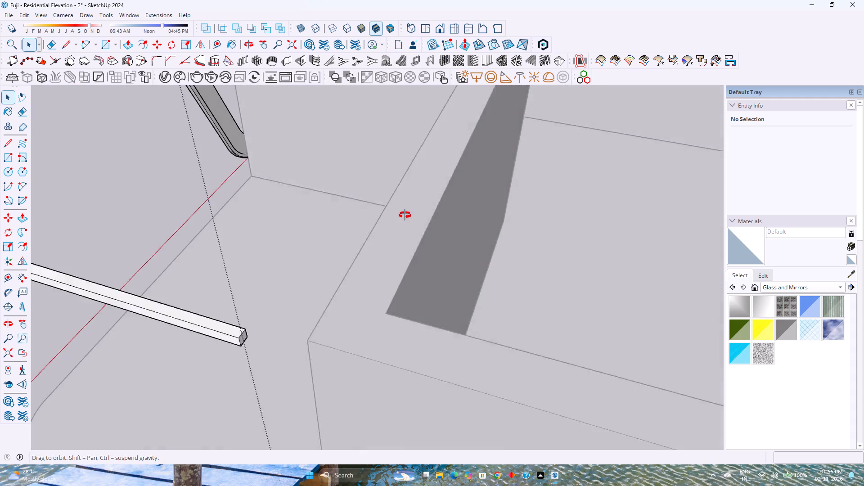
pyautogui.moveTo(405, 215); pyautogui.dragTo(411, 211, button='middle')
pyautogui.middleClick(411, 211)
pyautogui.scroll(4, 290, 309)
pyautogui.scroll(-1, 283, 325)
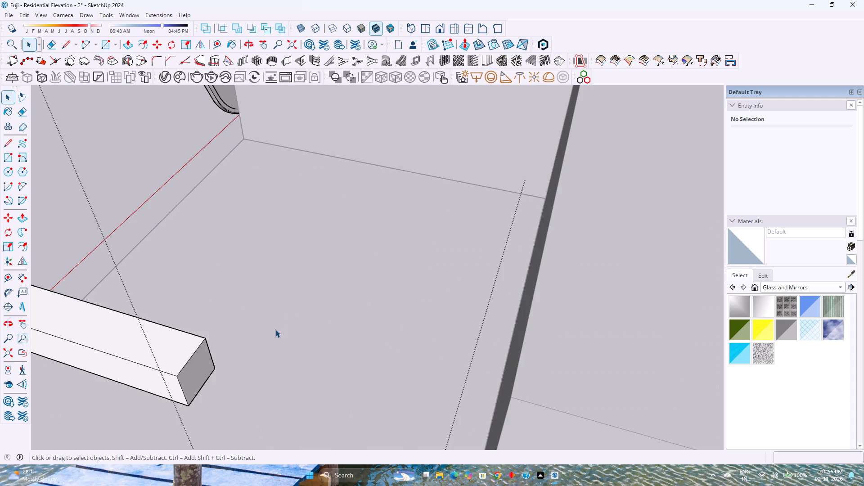
pyautogui.press('p')
pyautogui.click(198, 369)
pyautogui.scroll(-5, 365, 358)
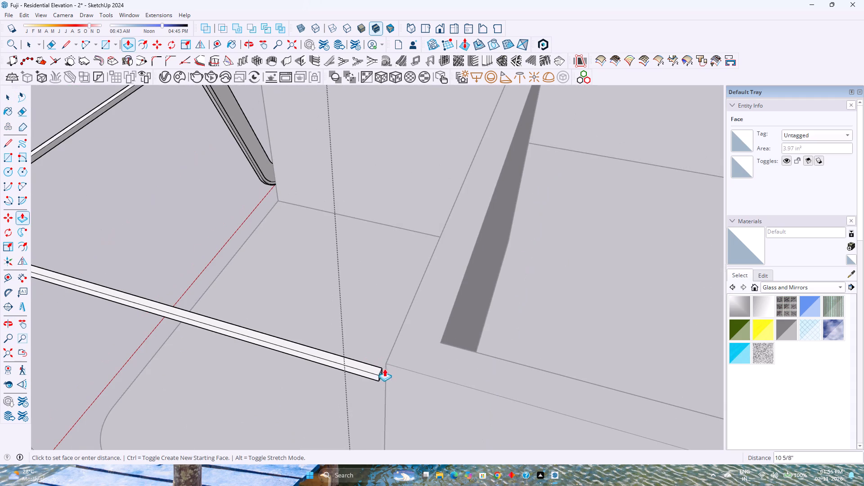
pyautogui.click(383, 369)
pyautogui.moveTo(377, 374); pyautogui.dragTo(404, 373, button='middle')
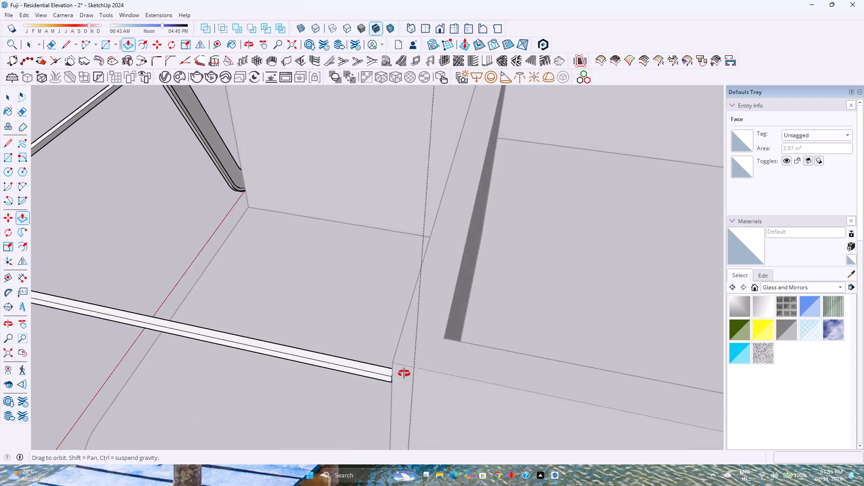
pyautogui.moveTo(404, 373); pyautogui.dragTo(543, 350, button='middle')
pyautogui.scroll(-4, 453, 333)
pyautogui.moveTo(447, 333); pyautogui.dragTo(598, 252, button='middle')
pyautogui.scroll(-3, 490, 293)
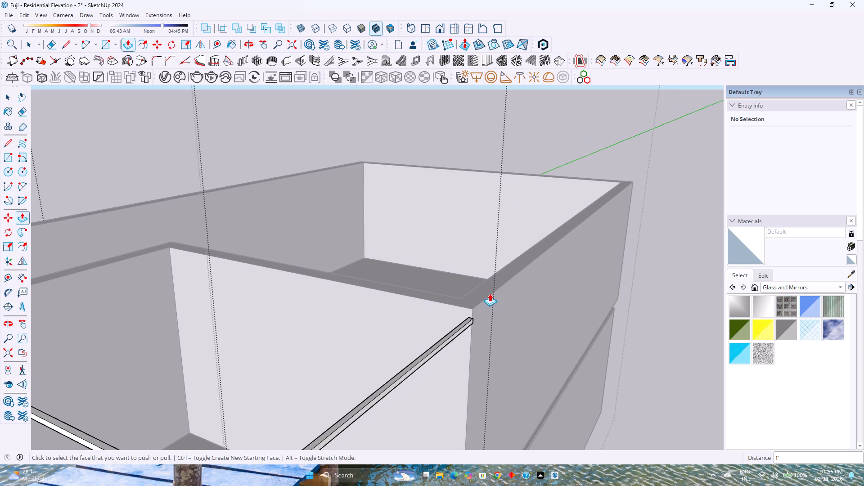
pyautogui.press('Escape')
pyautogui.press('space')
pyautogui.press('Escape')
# In the upper floor wall group, push/pull the face beside the border's end about 7/16" to align with that end.
pyautogui.click(484, 314)
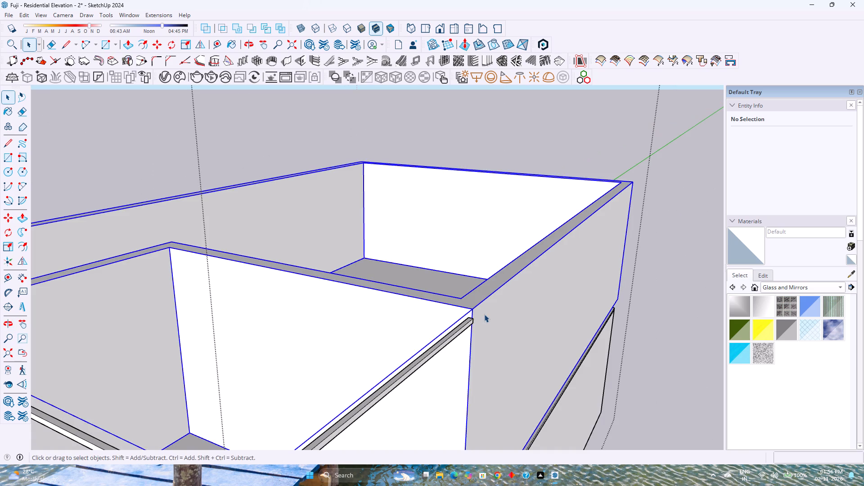
pyautogui.click(484, 314)
pyautogui.press('BackSpace')
pyautogui.press('p')
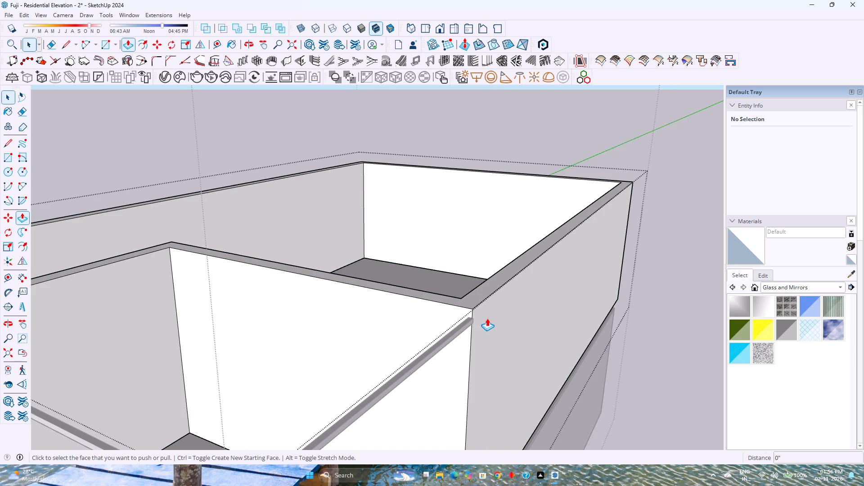
pyautogui.click(490, 316)
pyautogui.click(468, 323)
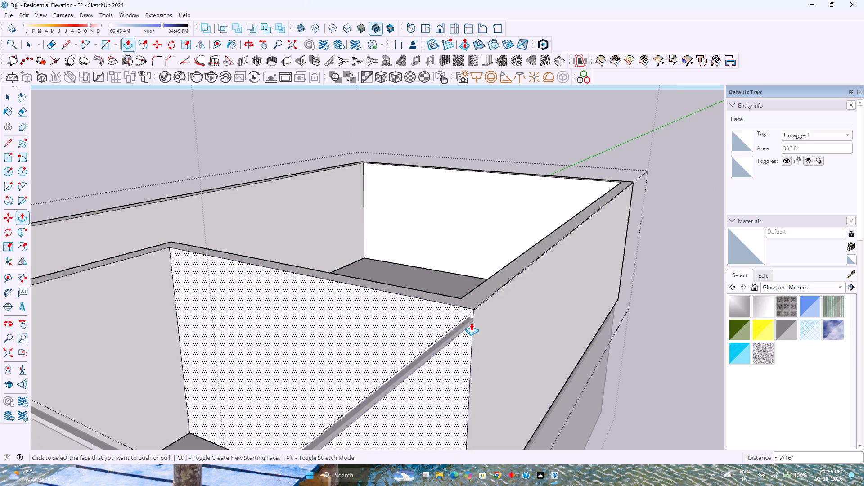
pyautogui.scroll(8, 476, 320)
pyautogui.press('space')
pyautogui.press('Escape')
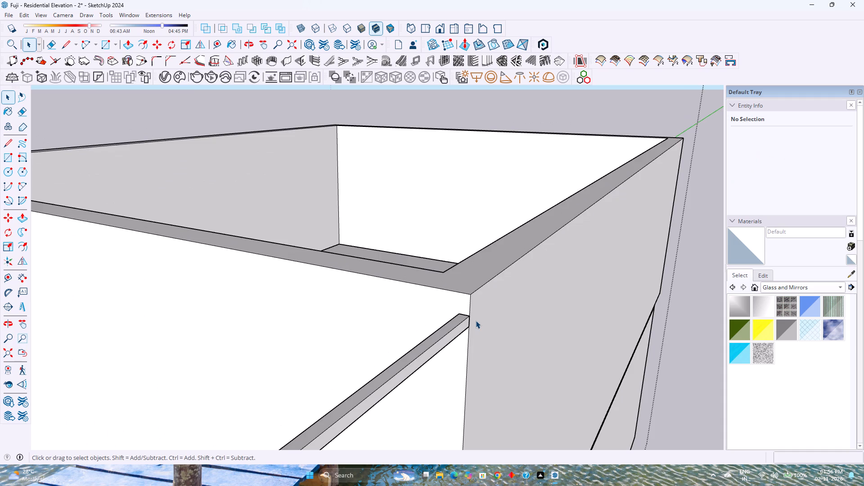
# Examine how the curved facade band and thin border meet the upper floor's set-back walls.
pyautogui.scroll(-10, 476, 320)
pyautogui.scroll(1, 381, 341)
pyautogui.moveTo(378, 342); pyautogui.dragTo(498, 343, button='middle')
pyautogui.middleClick(498, 343)
pyautogui.scroll(-9, 483, 323)
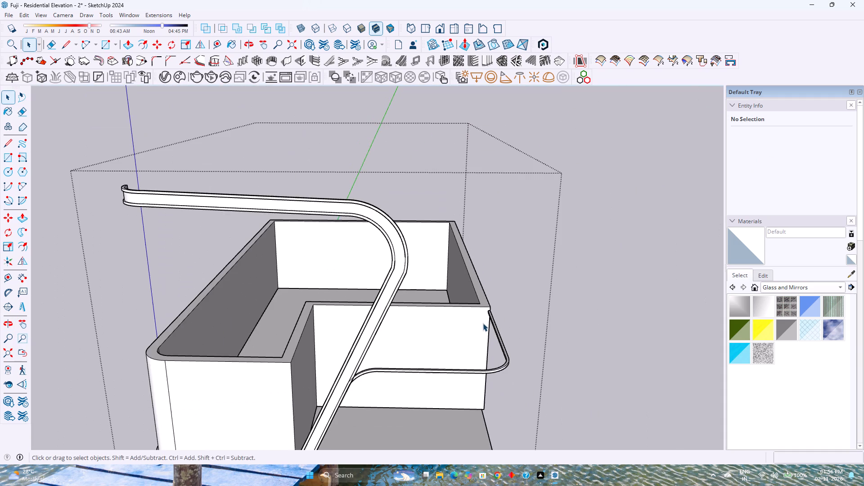
pyautogui.scroll(-3, 466, 315)
pyautogui.moveTo(481, 348); pyautogui.dragTo(411, 281, button='middle')
pyautogui.middleClick(411, 281)
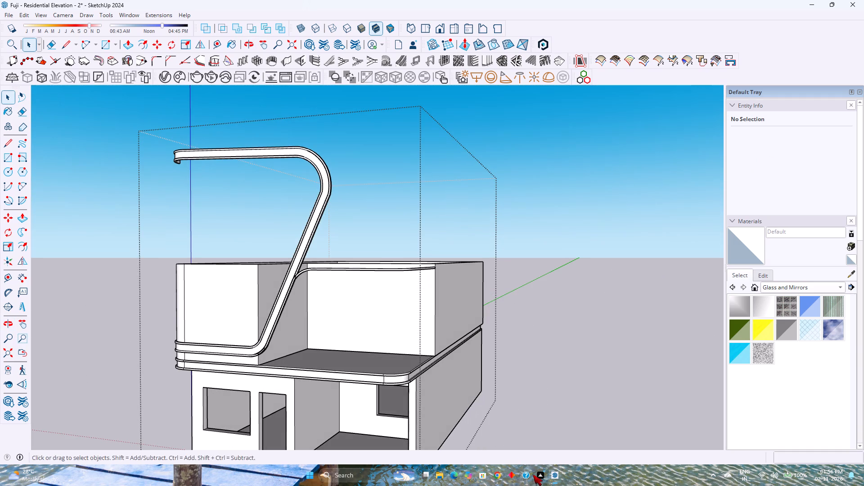
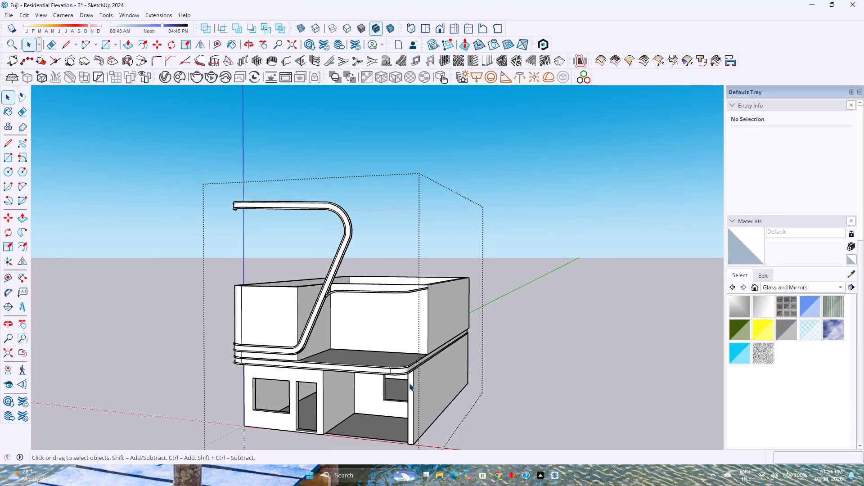
# Examine the curved facade band and thin border around the upper floor from several sides.
pyautogui.scroll(-2, 347, 350)
pyautogui.keyDown('shift'); pyautogui.moveTo(349, 349); pyautogui.dragTo(314, 392, button='middle'); pyautogui.keyUp('shift')
pyautogui.moveTo(329, 382); pyautogui.dragTo(234, 427, button='middle')
pyautogui.middleClick(234, 427)
pyautogui.keyDown('shift'); pyautogui.moveTo(256, 369); pyautogui.dragTo(371, 364, button='middle'); pyautogui.keyUp('shift')
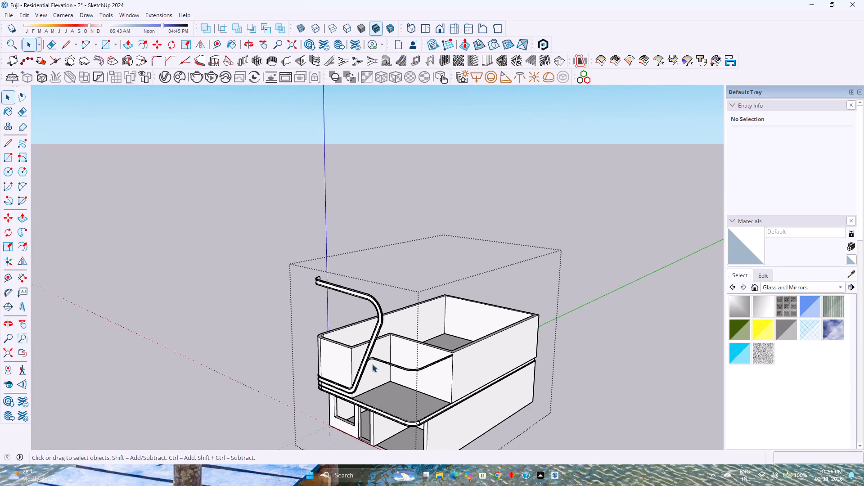
pyautogui.scroll(7, 440, 355)
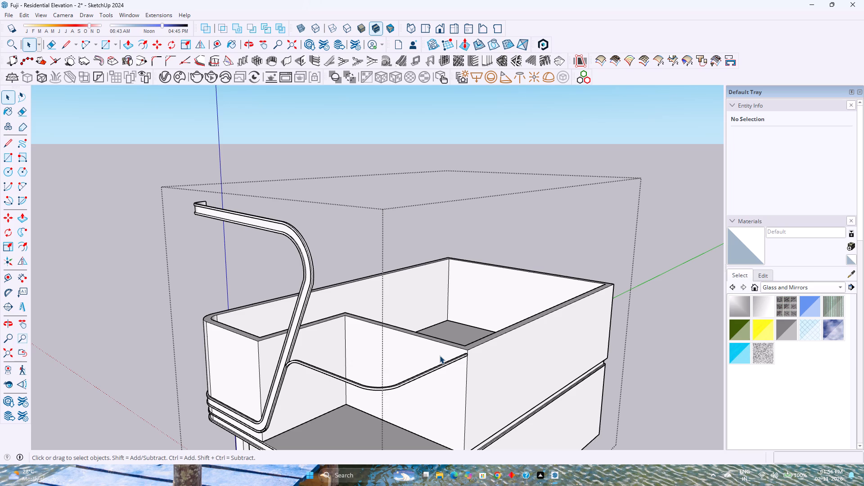
pyautogui.moveTo(305, 370); pyautogui.dragTo(442, 341, button='middle')
pyautogui.middleClick(442, 341)
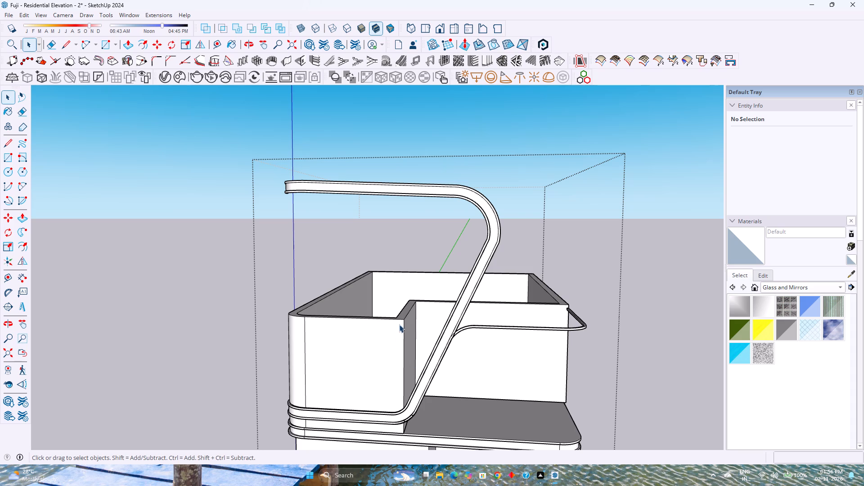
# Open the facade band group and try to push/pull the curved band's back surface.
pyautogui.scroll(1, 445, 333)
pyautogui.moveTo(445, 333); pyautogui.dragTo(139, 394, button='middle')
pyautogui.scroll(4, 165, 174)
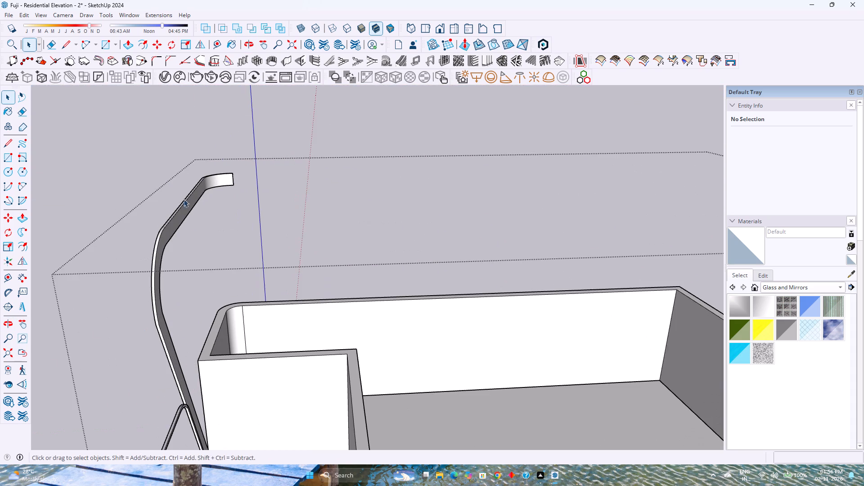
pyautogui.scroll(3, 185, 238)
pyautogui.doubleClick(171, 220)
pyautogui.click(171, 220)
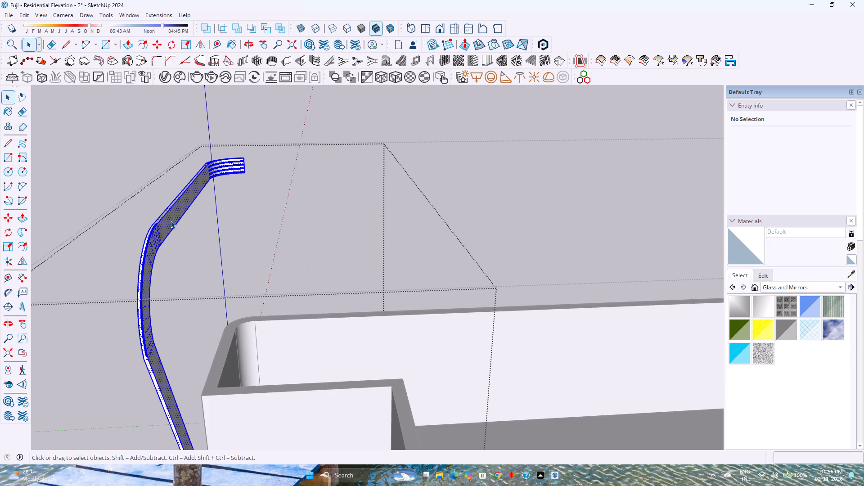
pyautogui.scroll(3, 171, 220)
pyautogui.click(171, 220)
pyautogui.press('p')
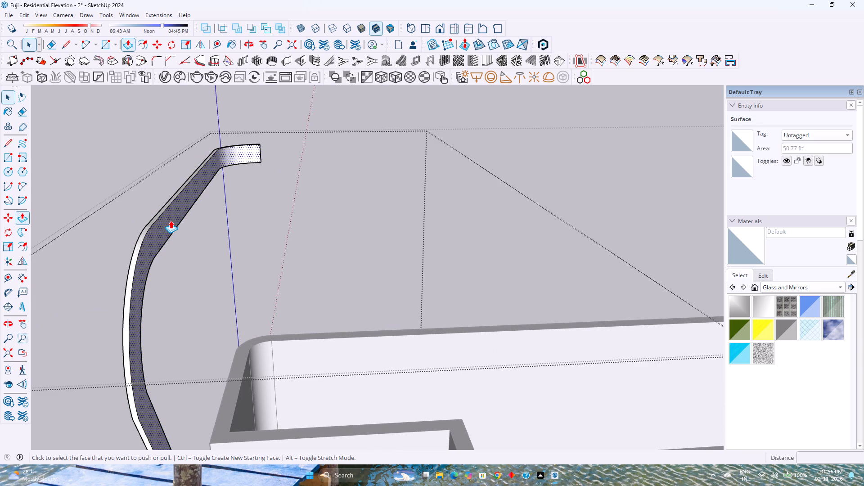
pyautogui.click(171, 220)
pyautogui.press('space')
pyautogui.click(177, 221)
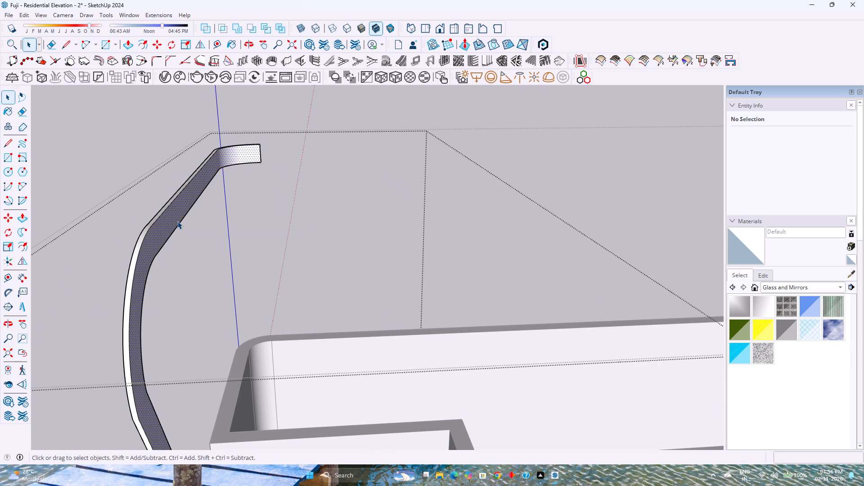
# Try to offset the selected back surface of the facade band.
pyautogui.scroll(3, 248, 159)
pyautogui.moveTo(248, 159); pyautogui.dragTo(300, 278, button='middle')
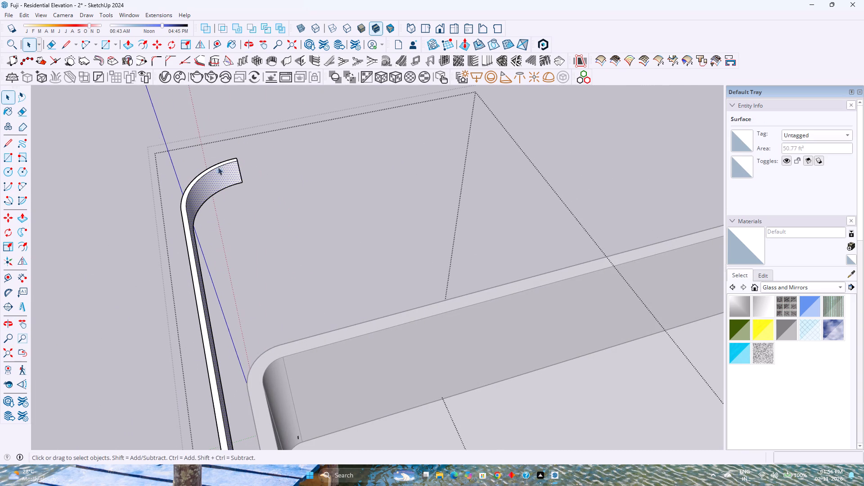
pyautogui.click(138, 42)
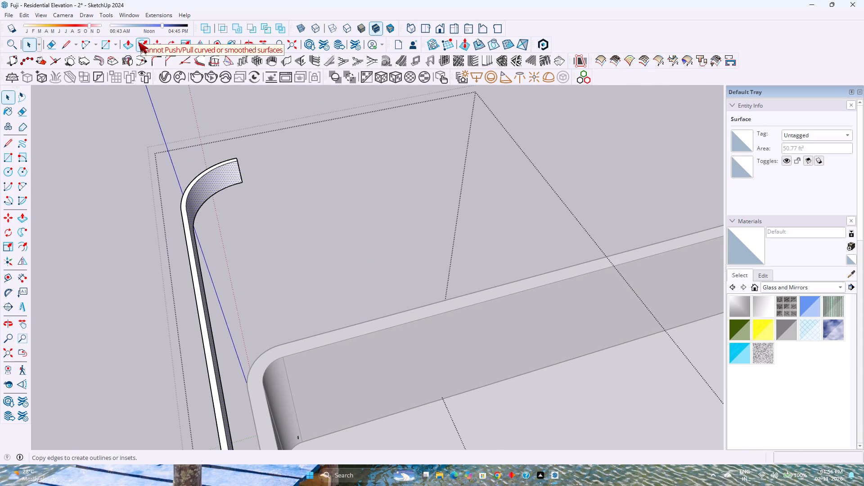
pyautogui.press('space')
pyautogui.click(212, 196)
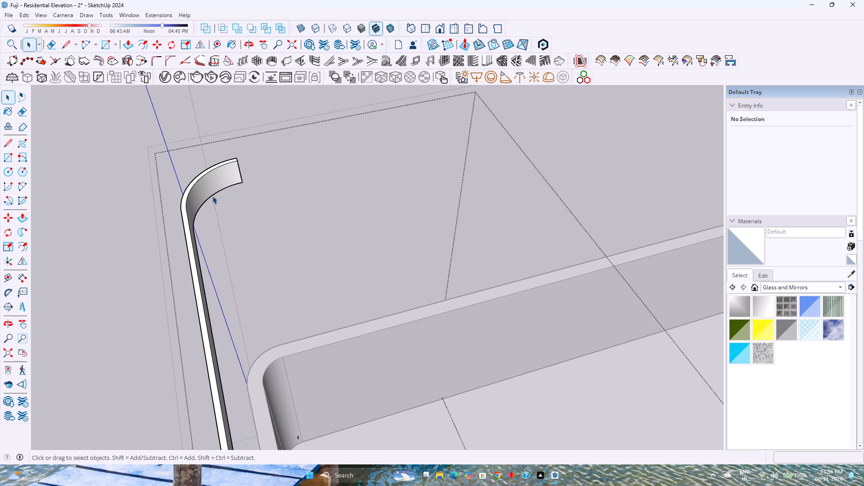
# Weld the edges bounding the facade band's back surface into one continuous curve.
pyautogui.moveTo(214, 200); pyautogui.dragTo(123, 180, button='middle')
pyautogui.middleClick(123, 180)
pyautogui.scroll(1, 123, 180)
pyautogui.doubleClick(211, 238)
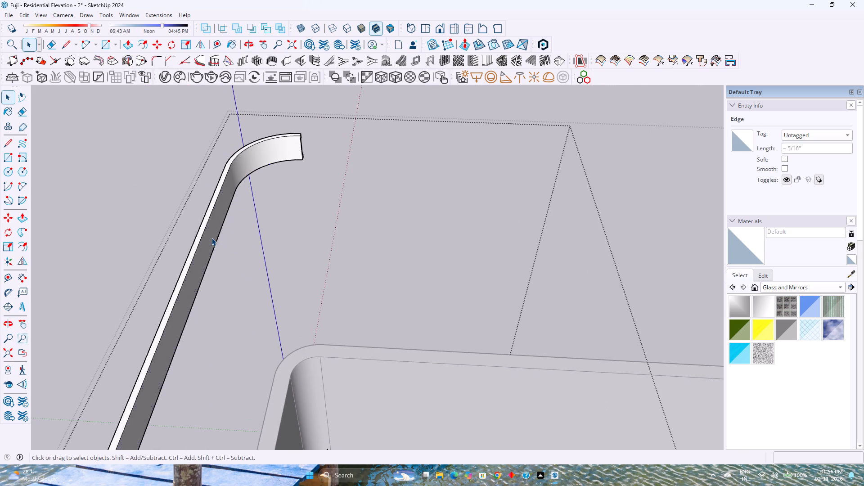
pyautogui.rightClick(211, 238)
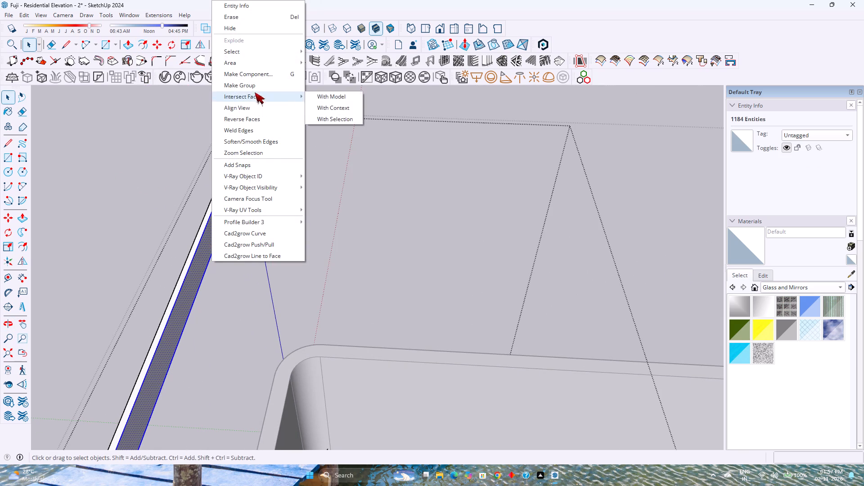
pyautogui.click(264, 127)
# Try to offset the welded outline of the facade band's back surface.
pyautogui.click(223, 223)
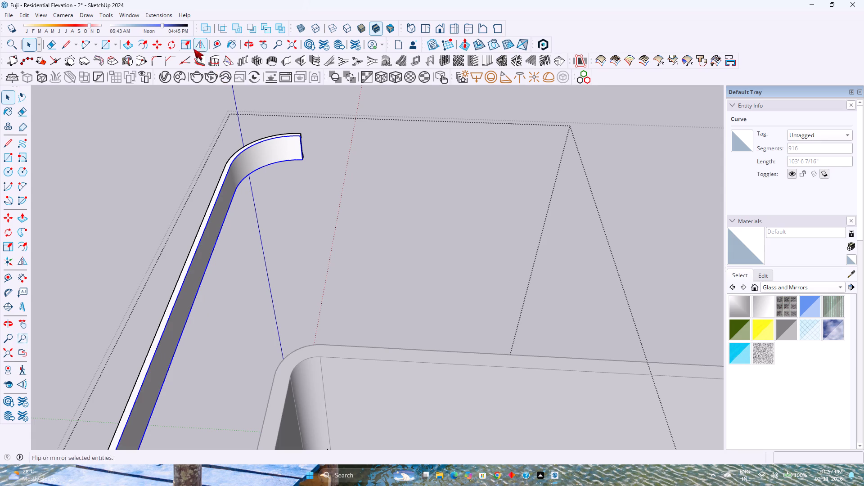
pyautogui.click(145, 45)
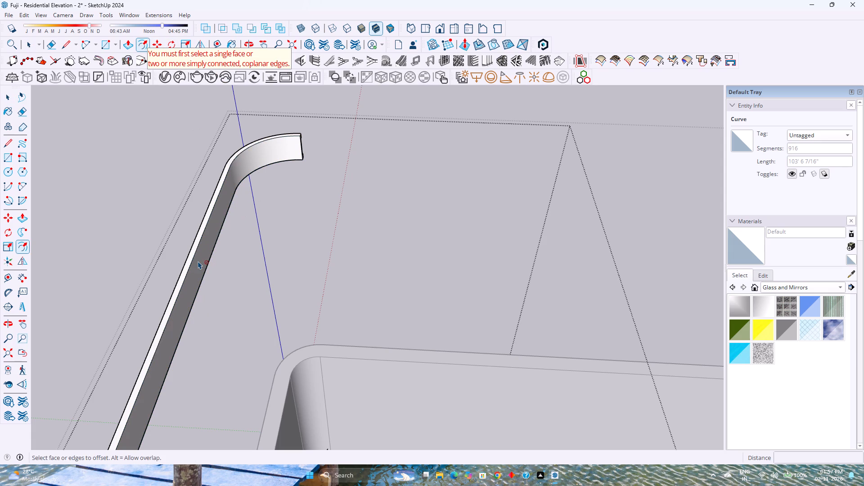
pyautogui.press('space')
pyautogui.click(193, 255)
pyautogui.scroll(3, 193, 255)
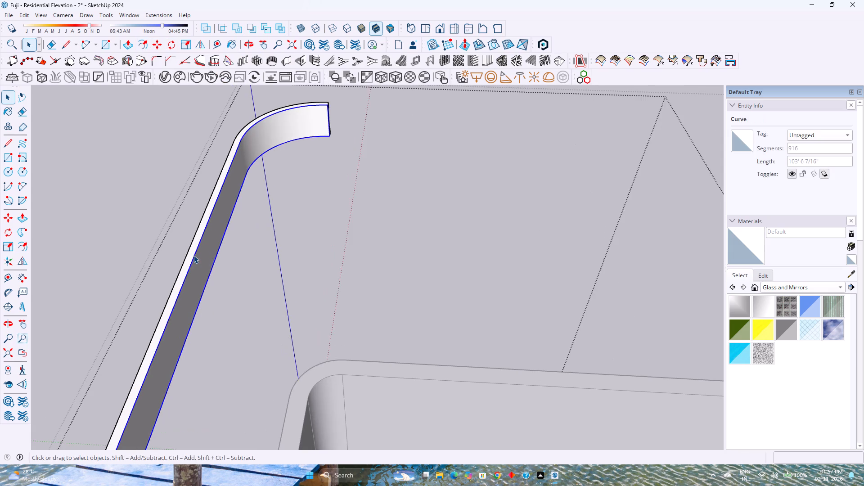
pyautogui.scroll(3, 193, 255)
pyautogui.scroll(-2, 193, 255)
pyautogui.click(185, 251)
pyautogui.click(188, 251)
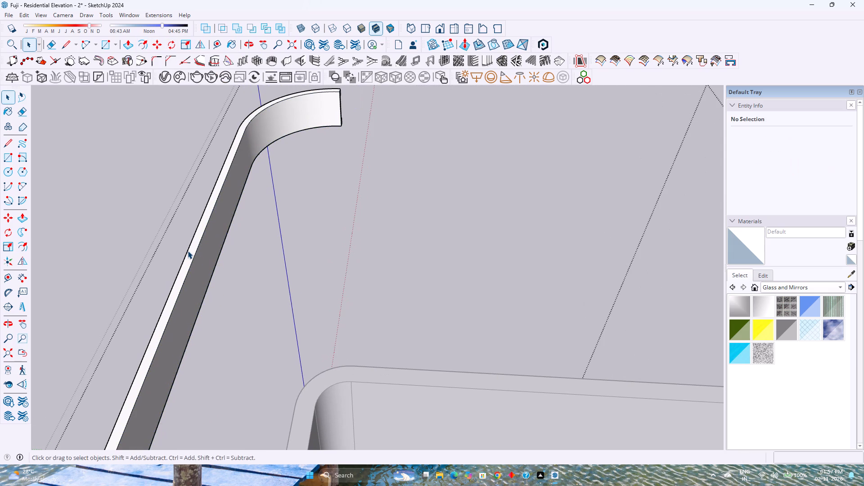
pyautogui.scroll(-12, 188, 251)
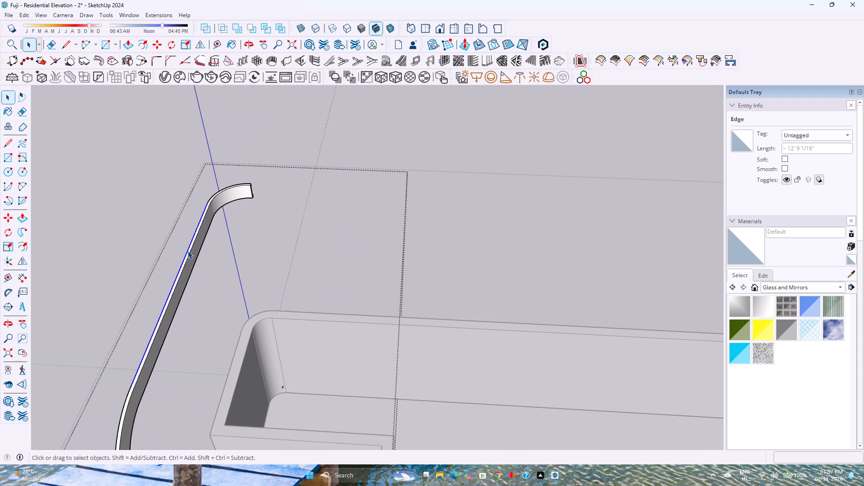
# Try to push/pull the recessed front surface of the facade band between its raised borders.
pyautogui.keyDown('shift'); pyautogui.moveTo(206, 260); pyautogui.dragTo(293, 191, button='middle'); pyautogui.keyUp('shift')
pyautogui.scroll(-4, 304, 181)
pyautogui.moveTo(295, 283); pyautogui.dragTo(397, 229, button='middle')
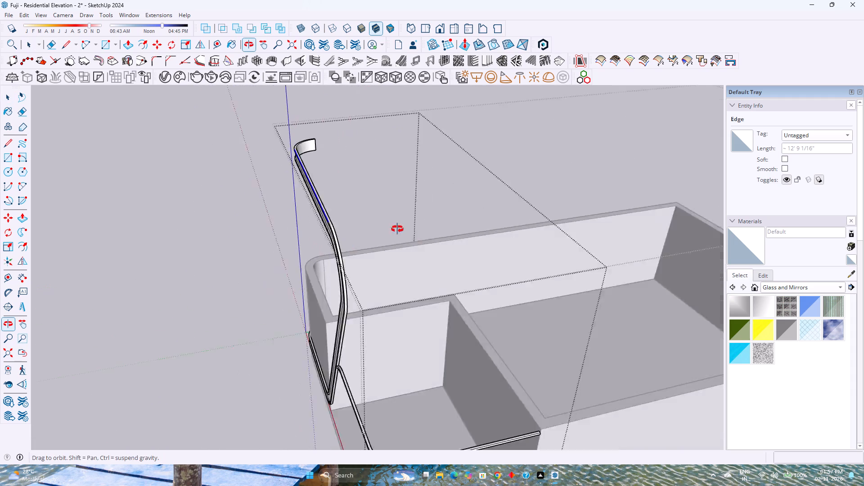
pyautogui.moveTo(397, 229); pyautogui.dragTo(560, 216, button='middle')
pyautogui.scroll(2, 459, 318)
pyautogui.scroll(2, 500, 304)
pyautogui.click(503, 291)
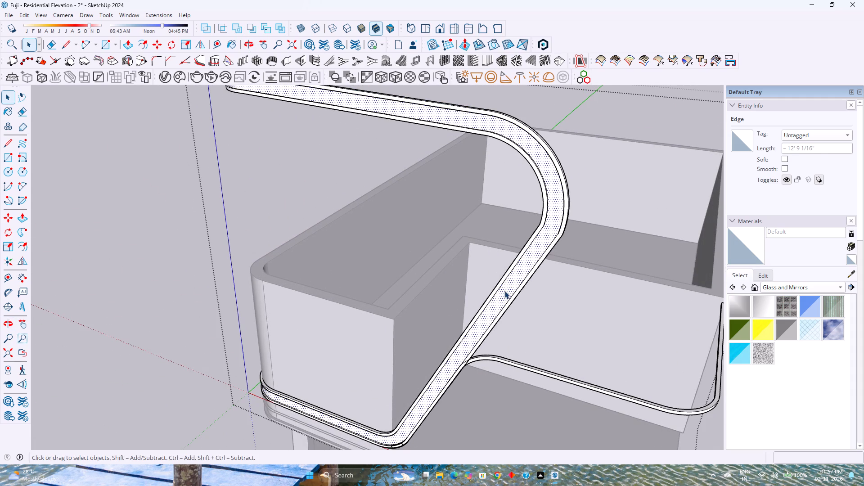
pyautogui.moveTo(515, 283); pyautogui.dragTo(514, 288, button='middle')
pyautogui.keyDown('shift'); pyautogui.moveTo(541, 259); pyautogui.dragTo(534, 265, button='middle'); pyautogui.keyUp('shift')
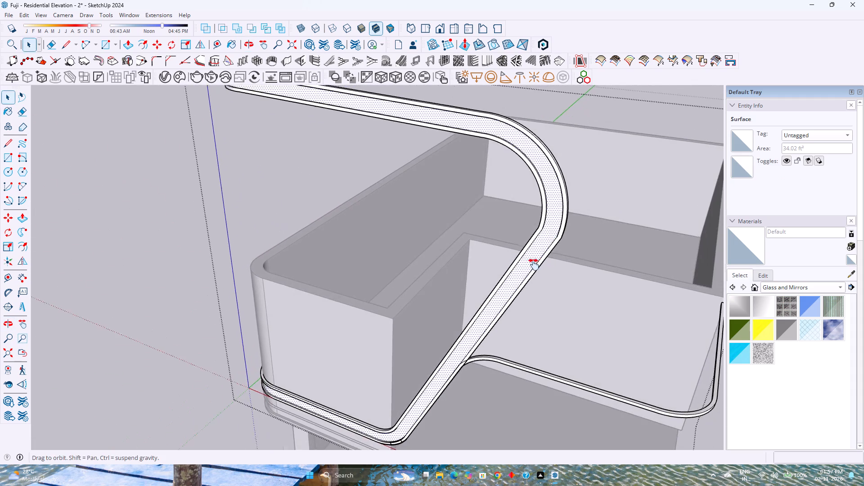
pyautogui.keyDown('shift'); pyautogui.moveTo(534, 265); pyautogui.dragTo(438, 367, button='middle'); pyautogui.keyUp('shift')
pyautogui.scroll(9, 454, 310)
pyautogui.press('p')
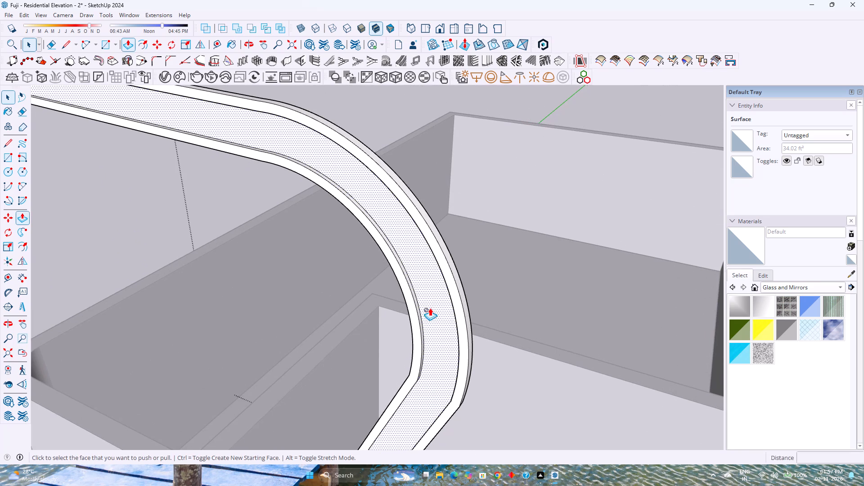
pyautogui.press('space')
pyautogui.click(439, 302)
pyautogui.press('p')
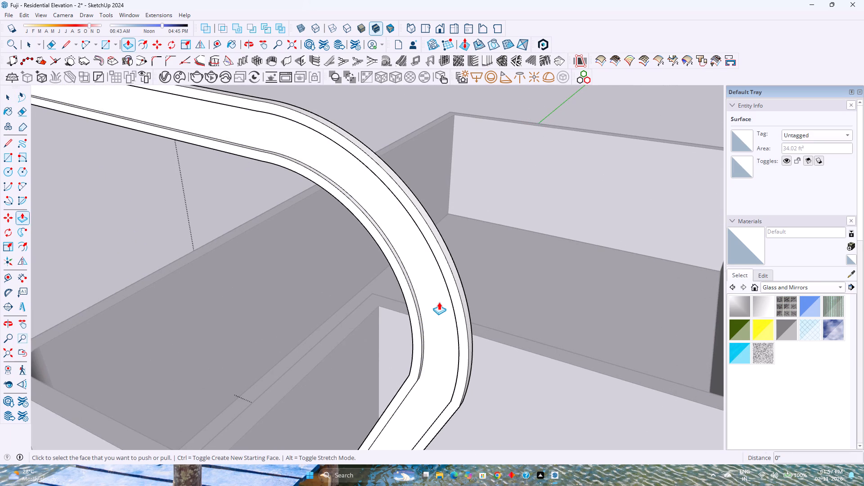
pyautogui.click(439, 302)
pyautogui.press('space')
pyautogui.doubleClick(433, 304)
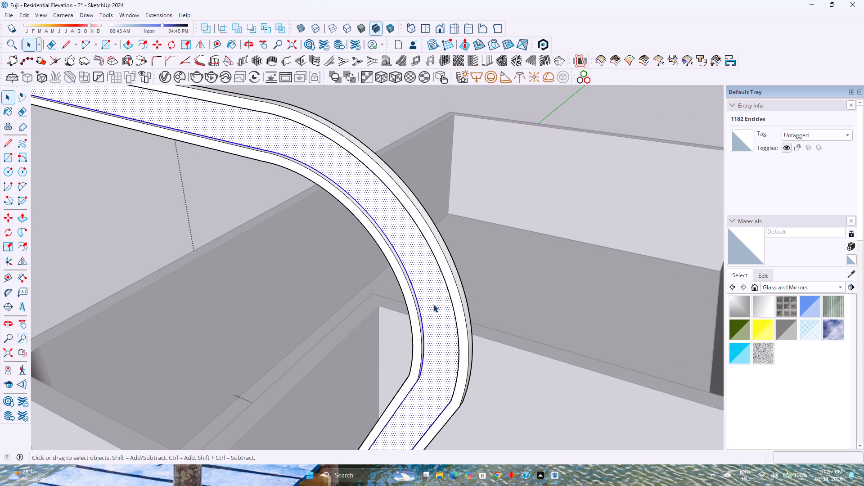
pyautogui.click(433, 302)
# Undo the edge weld and the preceding edits, back to before the upper floor wall group was opened.
pyautogui.scroll(-1, 433, 302)
pyautogui.moveTo(433, 302); pyautogui.dragTo(382, 333, button='middle')
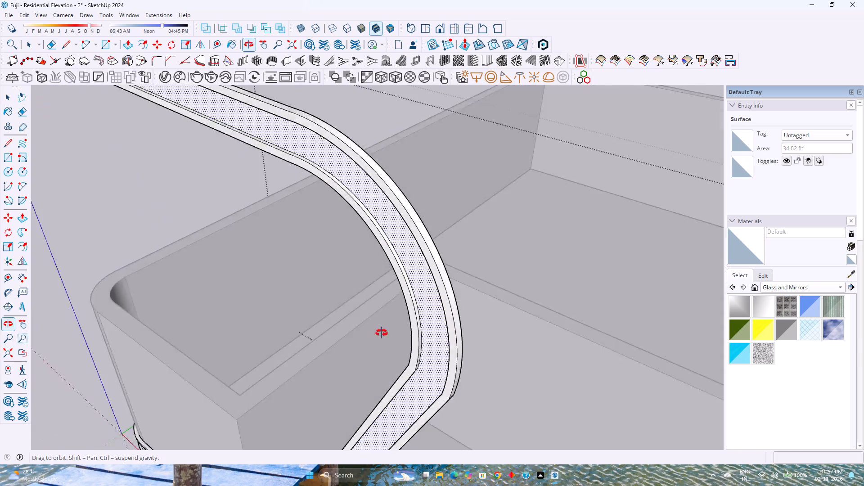
pyautogui.moveTo(382, 333); pyautogui.dragTo(221, 346, button='middle')
pyautogui.middleClick(219, 345)
pyautogui.scroll(-3, 283, 310)
pyautogui.hotkey('ctrl', 'z')
pyautogui.hotkey('ctrl', 'z')
pyautogui.moveTo(330, 309); pyautogui.dragTo(330, 309, button='middle')
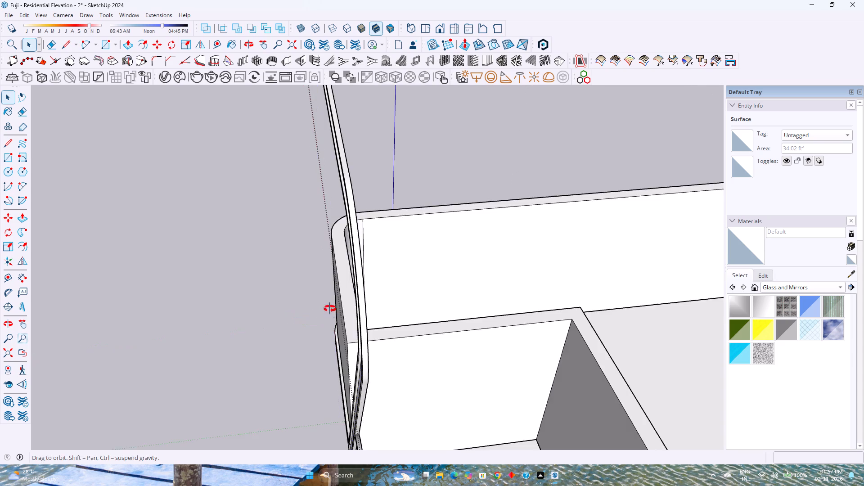
pyautogui.moveTo(330, 309); pyautogui.dragTo(264, 308, button='middle')
pyautogui.scroll(-5, 265, 301)
pyautogui.hotkey('ctrl', 'z')
pyautogui.scroll(-8, 265, 301)
pyautogui.hotkey('ctrl', 'z')
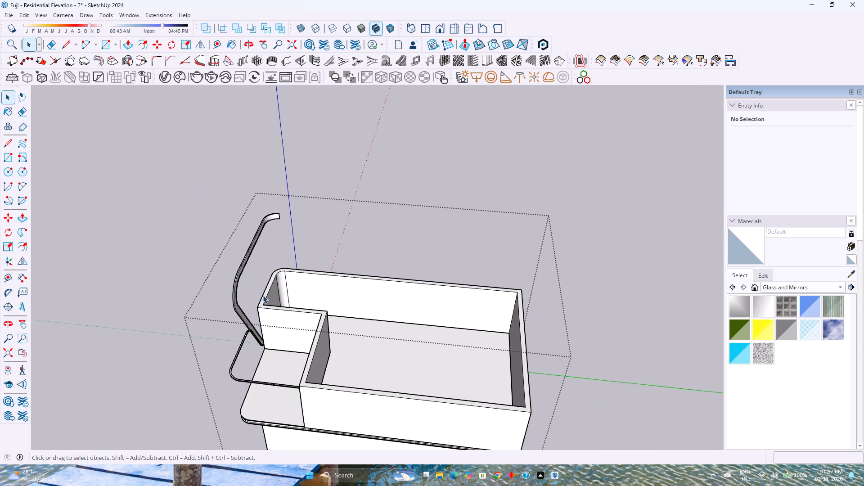
pyautogui.hotkey('ctrl', 'z')
pyautogui.hotkey('ctrl', 'z')
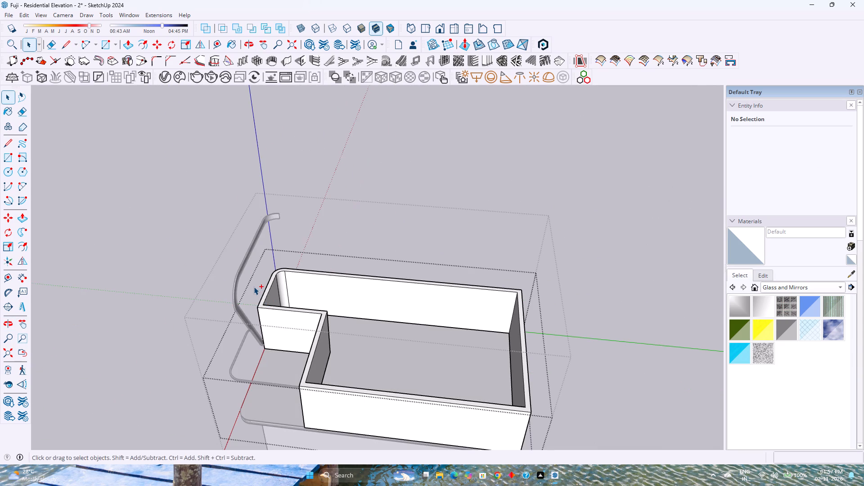
pyautogui.hotkey('ctrl', 'z')
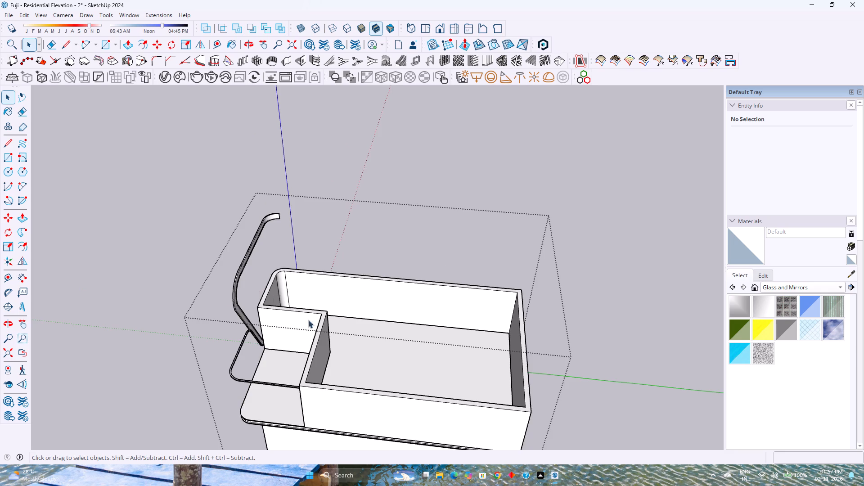
# Reopen the facade band group and try to push/pull the band's recessed front surface.
pyautogui.scroll(6, 314, 327)
pyautogui.moveTo(363, 299); pyautogui.dragTo(307, 289, button='middle')
pyautogui.moveTo(307, 289); pyautogui.dragTo(507, 256, button='middle')
pyautogui.scroll(-3, 504, 256)
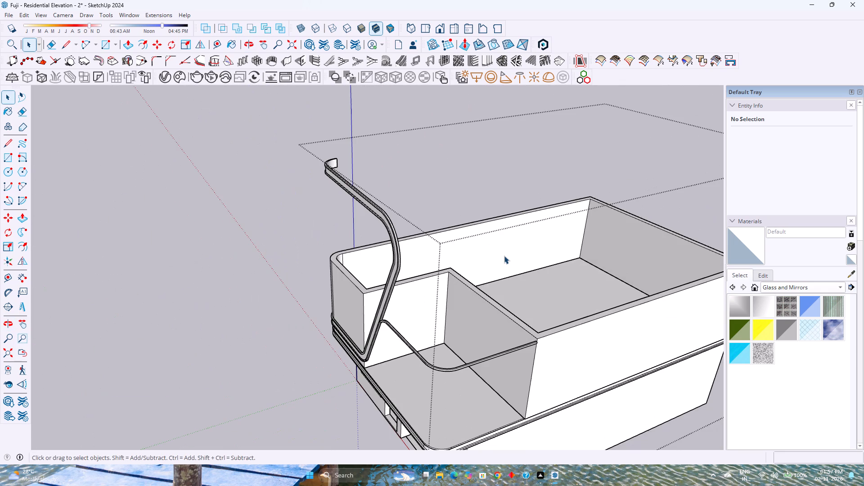
pyautogui.click(376, 208)
pyautogui.scroll(4, 376, 208)
pyautogui.doubleClick(376, 208)
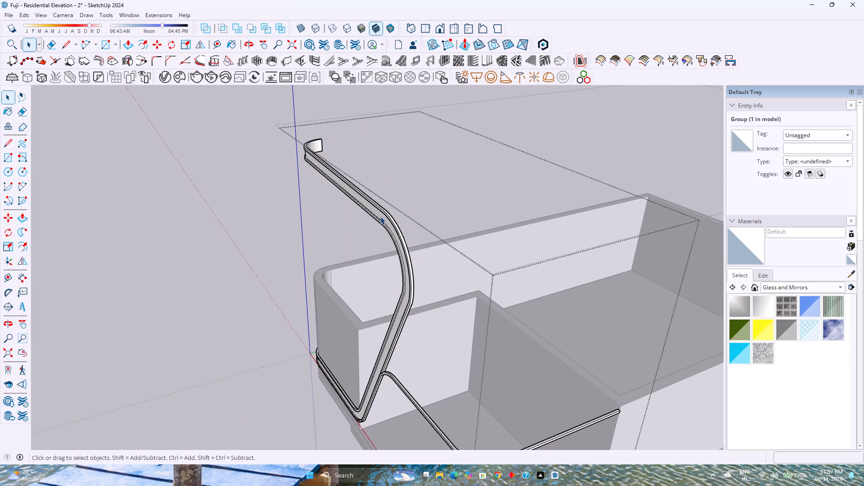
pyautogui.click(380, 216)
pyautogui.scroll(5, 380, 216)
pyautogui.press('p')
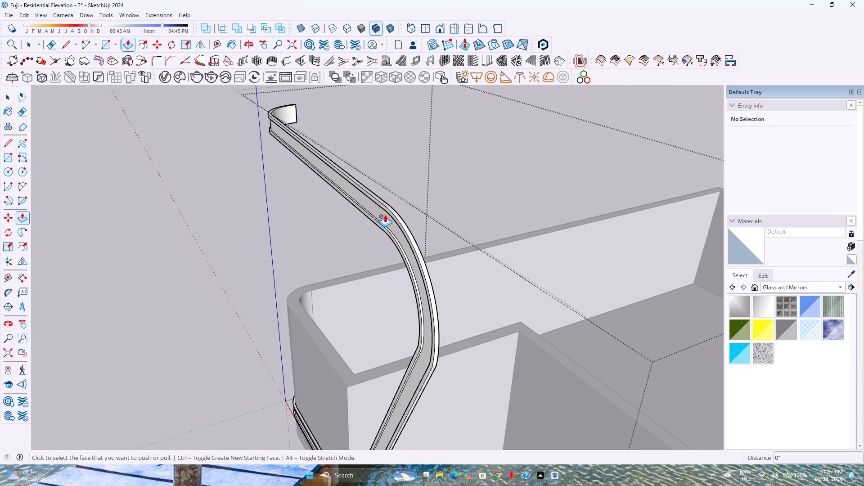
pyautogui.click(385, 214)
pyautogui.scroll(16, 405, 227)
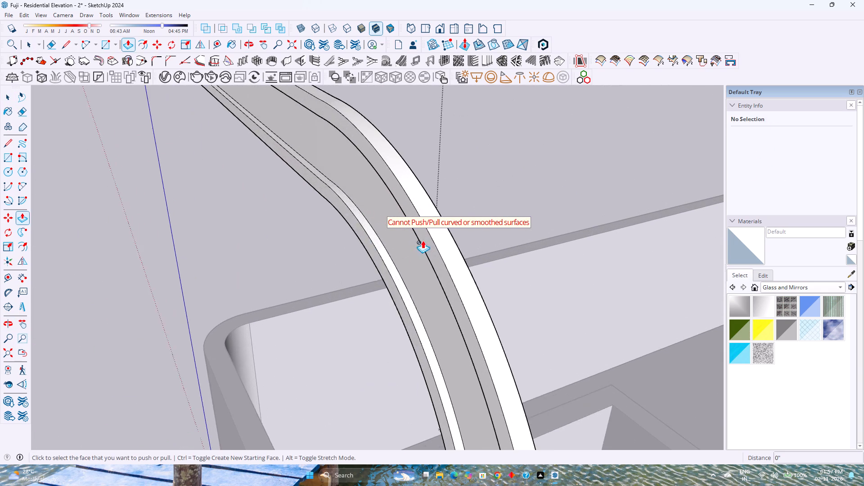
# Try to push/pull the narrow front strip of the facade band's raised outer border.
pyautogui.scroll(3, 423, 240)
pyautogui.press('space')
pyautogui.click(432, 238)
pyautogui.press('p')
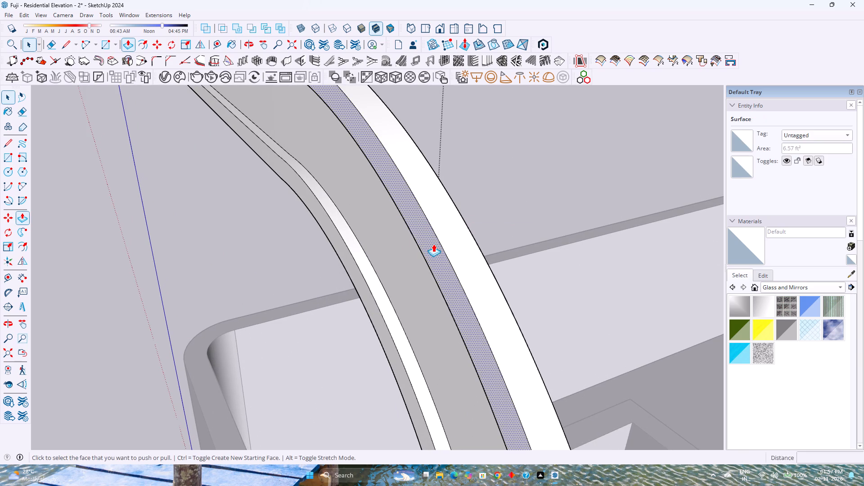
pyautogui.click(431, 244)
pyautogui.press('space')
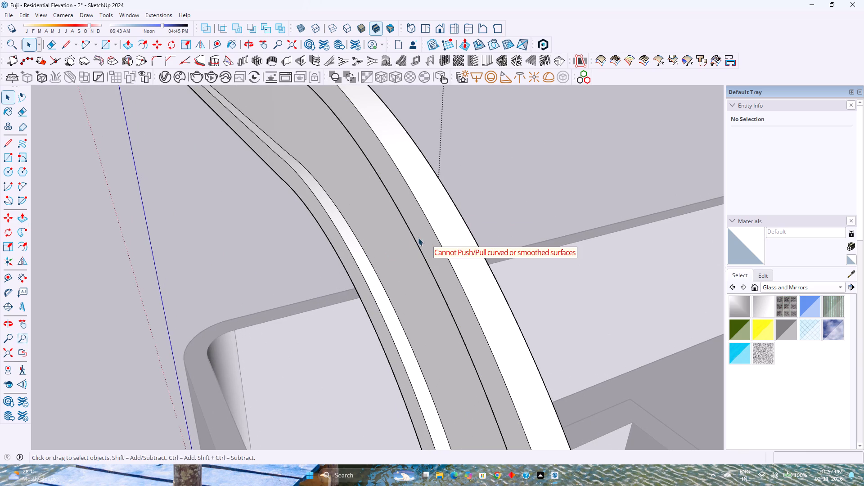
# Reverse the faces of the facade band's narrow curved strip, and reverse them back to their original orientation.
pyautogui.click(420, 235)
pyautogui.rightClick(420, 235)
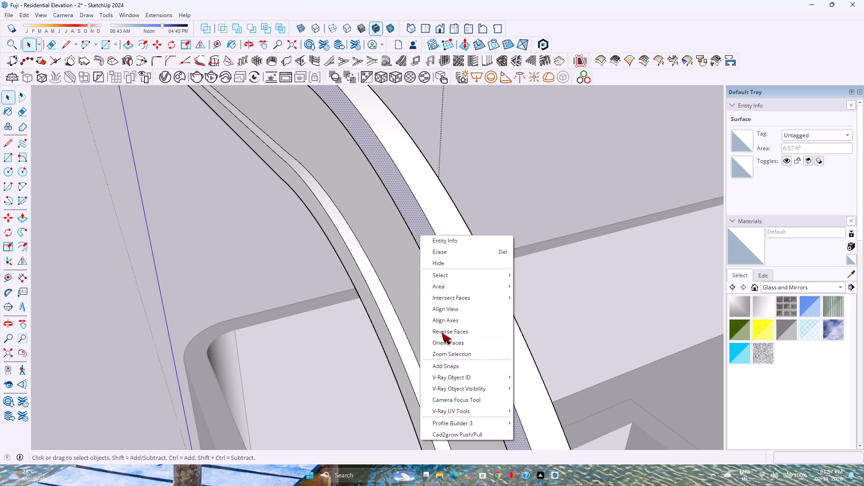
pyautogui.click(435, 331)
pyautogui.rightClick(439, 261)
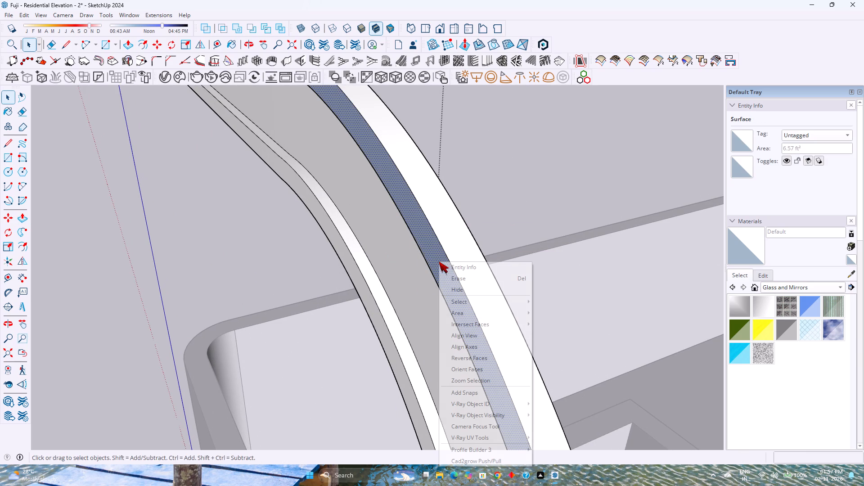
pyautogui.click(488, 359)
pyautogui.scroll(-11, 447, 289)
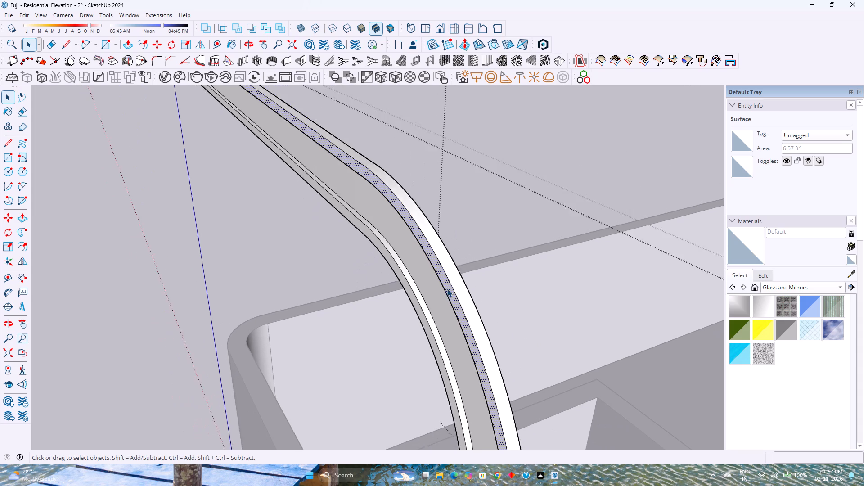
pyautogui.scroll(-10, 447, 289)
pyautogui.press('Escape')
# Open the upper floor wall group and push/pull the walls' top face up about 11' 9 3/8" to the facade band's top.
pyautogui.scroll(-11, 395, 283)
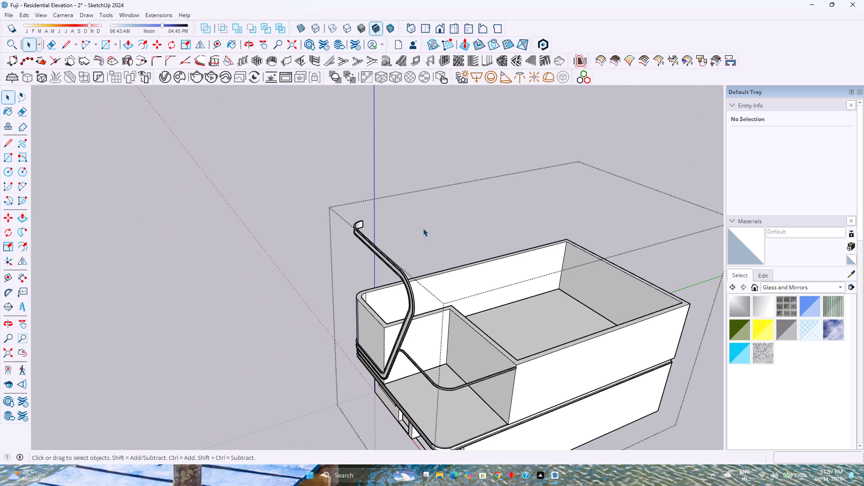
pyautogui.moveTo(326, 225); pyautogui.dragTo(211, 215, button='middle')
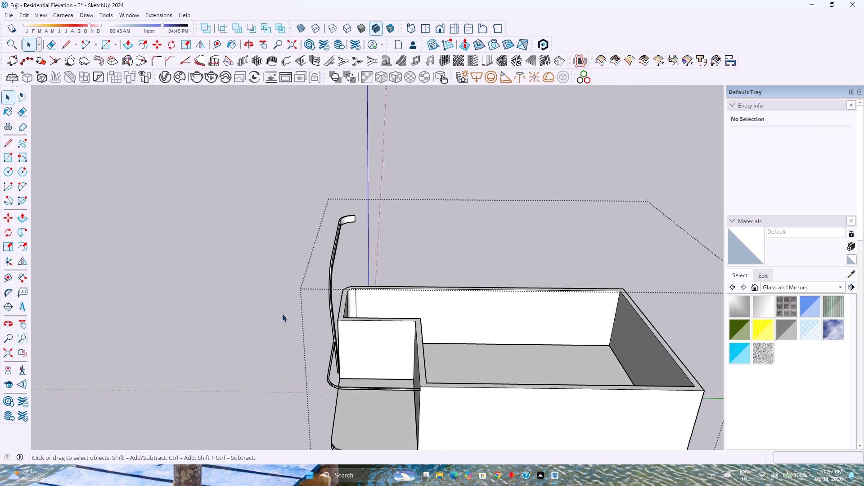
pyautogui.keyDown('shift'); pyautogui.moveTo(311, 316); pyautogui.dragTo(292, 256, button='middle'); pyautogui.keyUp('shift')
pyautogui.keyDown('shift'); pyautogui.middleClick(292, 256); pyautogui.keyUp('shift')
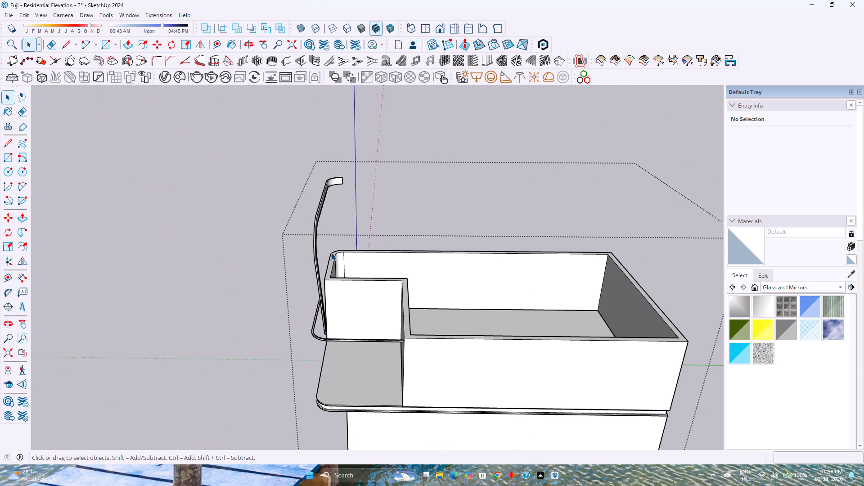
pyautogui.moveTo(333, 253); pyautogui.dragTo(394, 386, button='middle')
pyautogui.scroll(2, 337, 264)
pyautogui.moveTo(337, 264); pyautogui.dragTo(343, 306, button='middle')
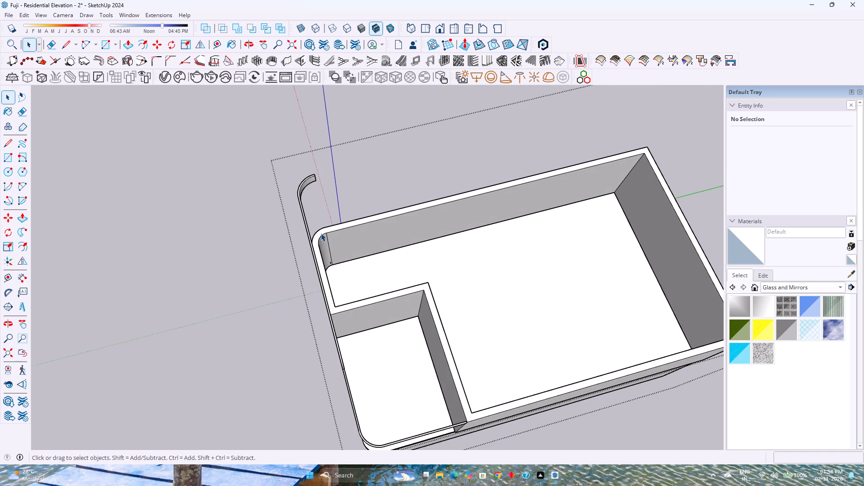
pyautogui.click(321, 233)
pyautogui.scroll(4, 321, 232)
pyautogui.doubleClick(321, 232)
pyautogui.click(321, 232)
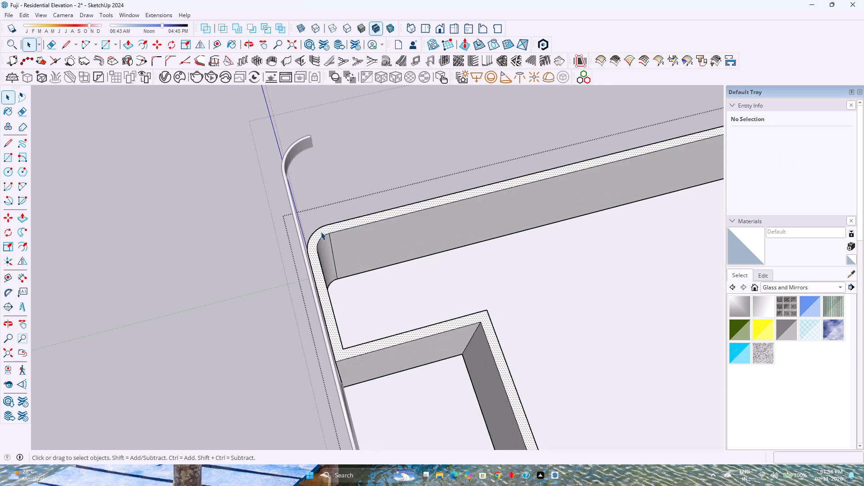
pyautogui.press('p')
pyautogui.click(321, 232)
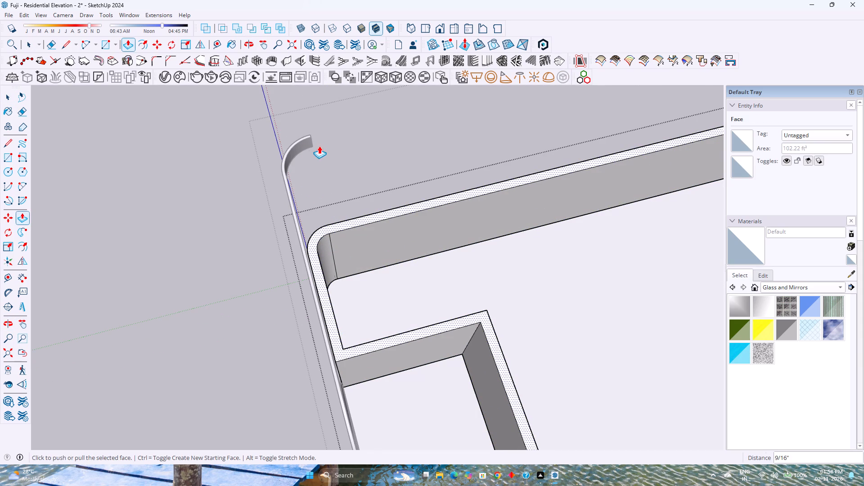
pyautogui.click(329, 229)
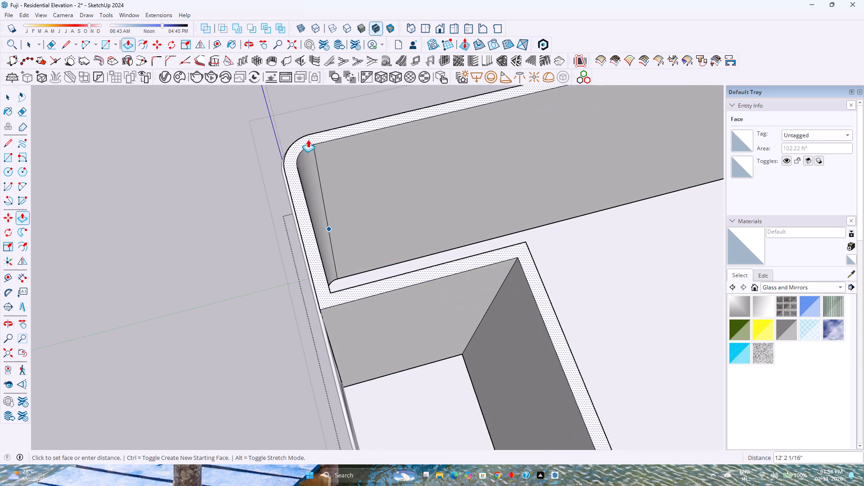
pyautogui.click(291, 212)
# Leave the wall group and examine how the raised upper floor walls meet the curved facade band from several angles.
pyautogui.scroll(-2, 251, 266)
pyautogui.moveTo(251, 266); pyautogui.dragTo(450, 144, button='middle')
pyautogui.middleClick(450, 144)
pyautogui.keyDown('shift'); pyautogui.moveTo(445, 143); pyautogui.dragTo(454, 150, button='middle'); pyautogui.keyUp('shift')
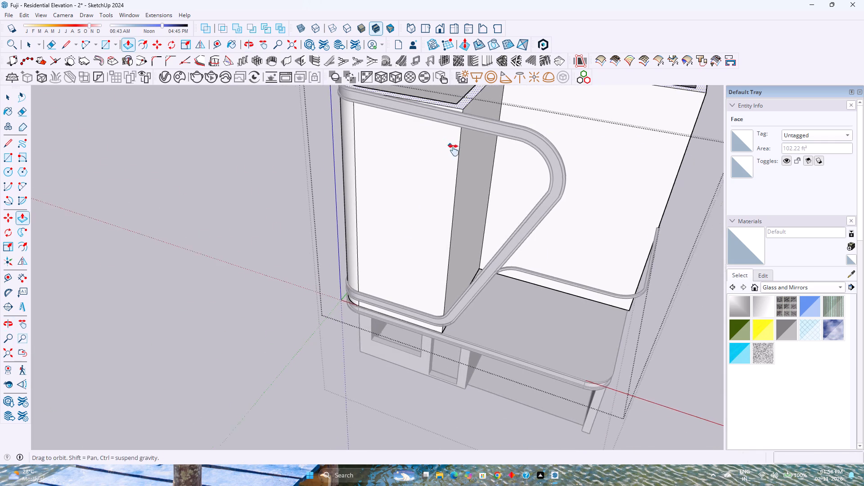
pyautogui.keyDown('shift'); pyautogui.moveTo(454, 150); pyautogui.dragTo(386, 277, button='middle'); pyautogui.keyUp('shift')
pyautogui.moveTo(356, 278); pyautogui.dragTo(444, 145, button='middle')
pyautogui.keyDown('shift'); pyautogui.moveTo(453, 152); pyautogui.dragTo(363, 223, button='middle'); pyautogui.keyUp('shift')
pyautogui.moveTo(327, 298); pyautogui.dragTo(309, 243, button='middle')
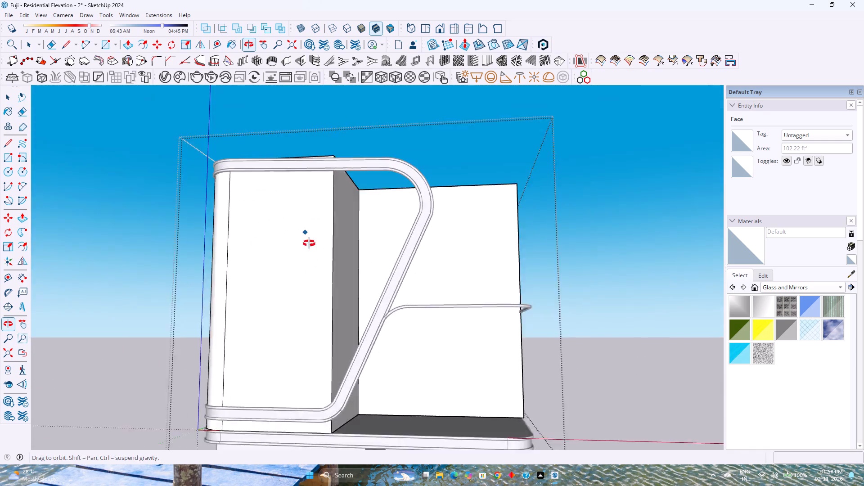
pyautogui.moveTo(309, 243); pyautogui.dragTo(299, 196, button='middle')
pyautogui.middleClick(299, 196)
pyautogui.scroll(1, 305, 213)
pyautogui.moveTo(305, 213); pyautogui.dragTo(207, 268, button='middle')
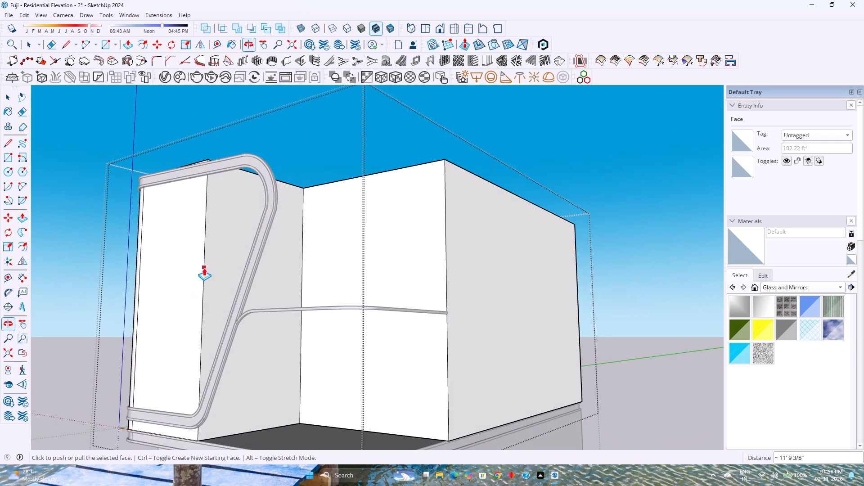
pyautogui.scroll(4, 192, 277)
pyautogui.press('space')
pyautogui.press('Escape')
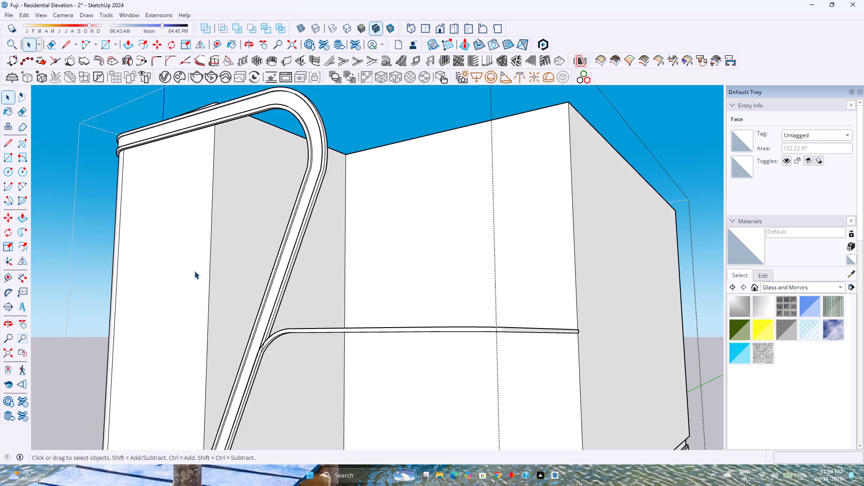
pyautogui.scroll(-4, 196, 270)
pyautogui.keyDown('shift'); pyautogui.moveTo(207, 279); pyautogui.dragTo(282, 226, button='middle'); pyautogui.keyUp('shift')
pyautogui.keyDown('shift'); pyautogui.middleClick(283, 225); pyautogui.keyUp('shift')
pyautogui.scroll(-2, 286, 224)
pyautogui.moveTo(288, 224); pyautogui.dragTo(252, 276, button='middle')
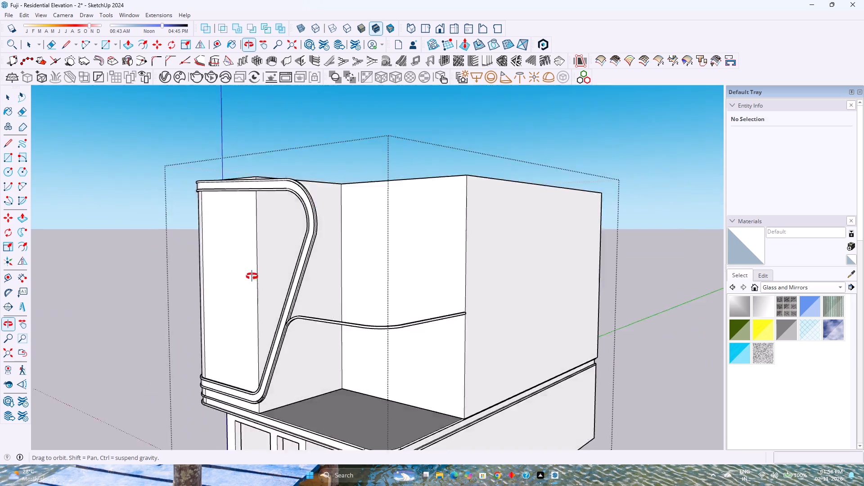
pyautogui.moveTo(252, 276); pyautogui.dragTo(345, 261, button='middle')
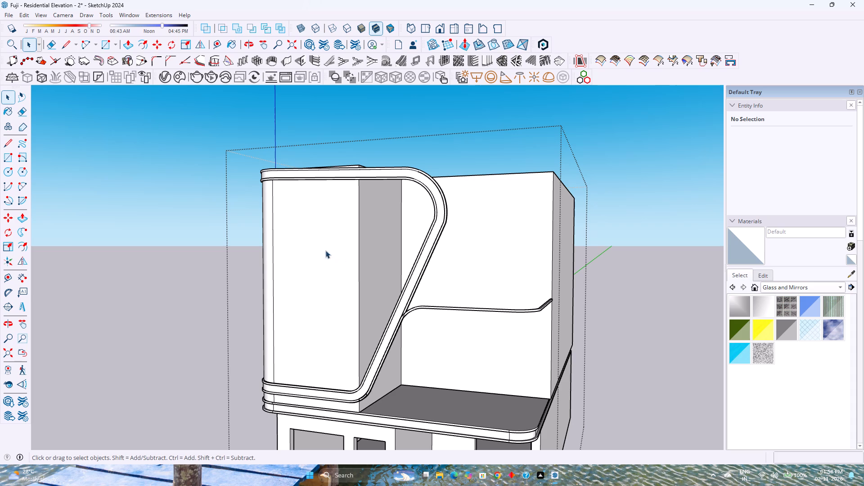
pyautogui.scroll(-1, 373, 371)
pyautogui.moveTo(357, 387); pyautogui.dragTo(369, 333, button='middle')
pyautogui.scroll(-1, 363, 329)
pyautogui.moveTo(360, 336); pyautogui.dragTo(321, 378, button='middle')
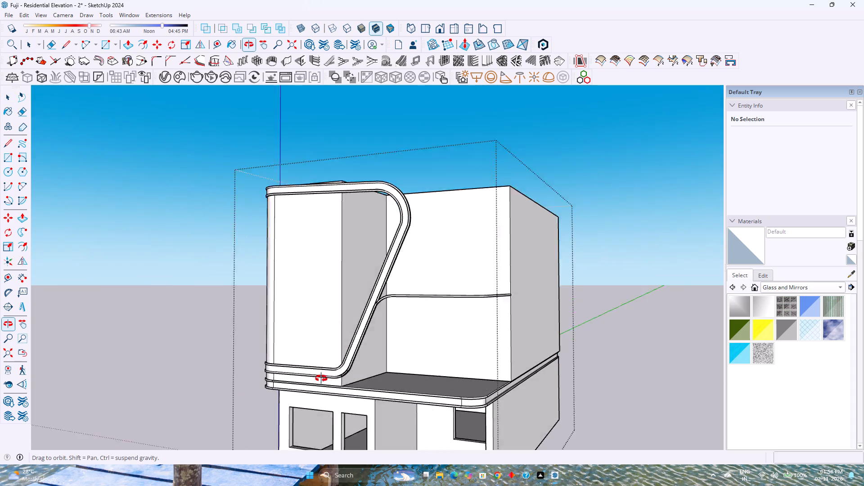
pyautogui.moveTo(321, 378); pyautogui.dragTo(353, 377, button='middle')
pyautogui.middleClick(353, 376)
pyautogui.scroll(-2, 360, 357)
pyautogui.moveTo(409, 356); pyautogui.dragTo(369, 389, button='middle')
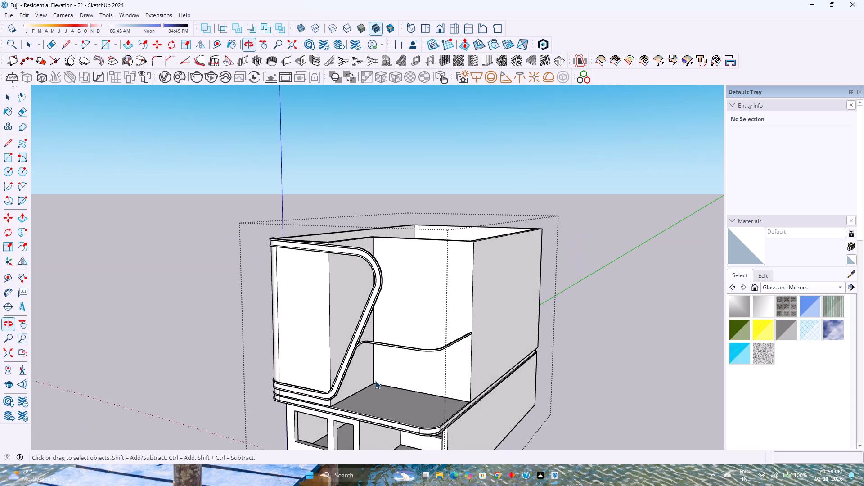
# Reopen the wall group and place a horizontal guide 9' 8" above the recessed wall's base, at the slim curved band's end.
pyautogui.click(455, 369)
pyautogui.doubleClick(419, 372)
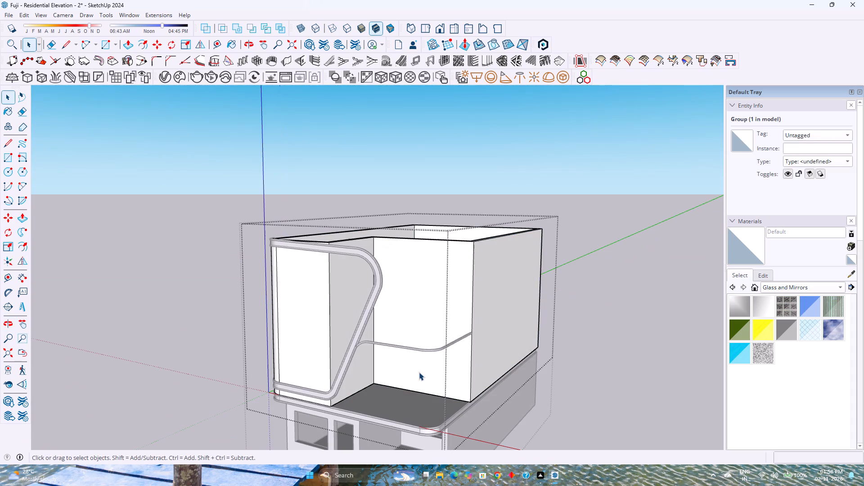
pyautogui.click(411, 388)
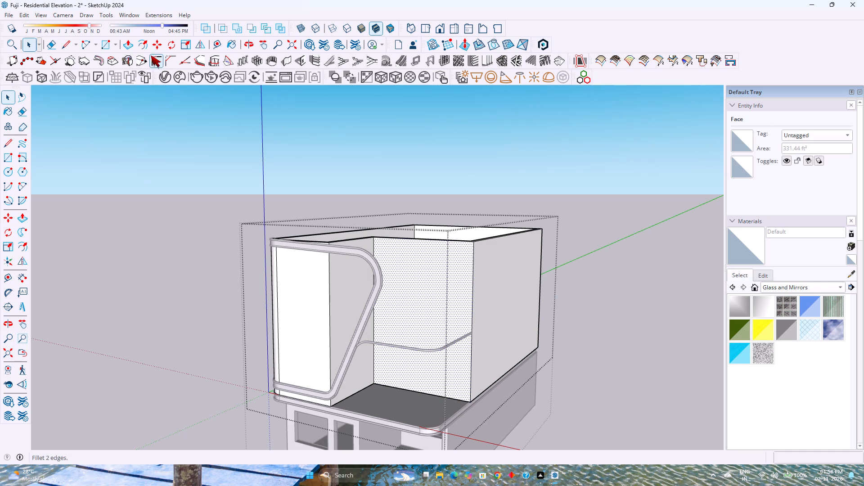
pyautogui.click(213, 46)
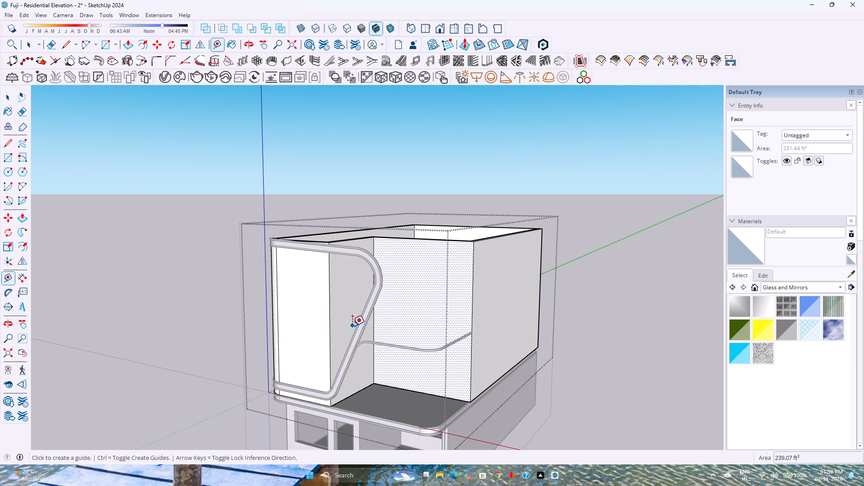
pyautogui.click(421, 394)
pyautogui.scroll(8, 427, 350)
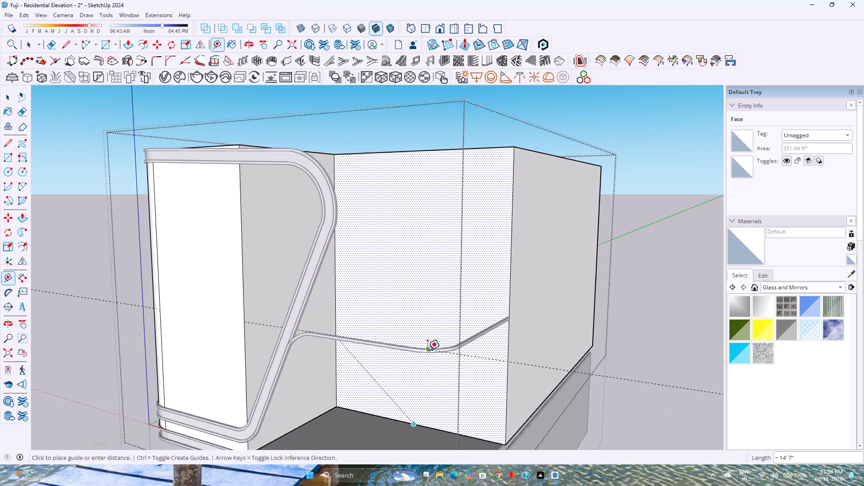
pyautogui.moveTo(427, 350); pyautogui.dragTo(380, 432, button='middle')
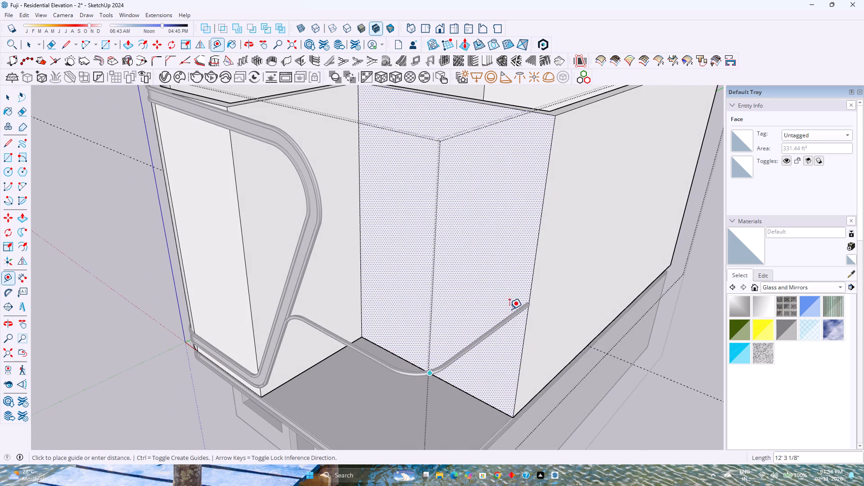
pyautogui.click(525, 302)
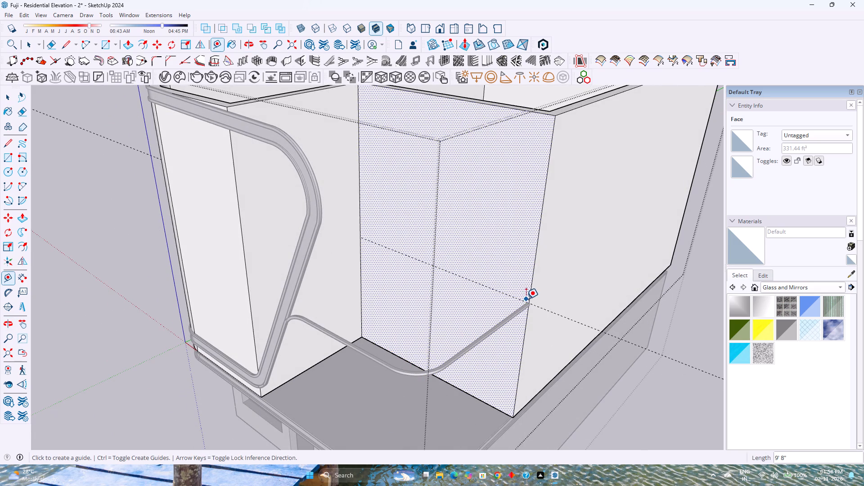
pyautogui.press('space')
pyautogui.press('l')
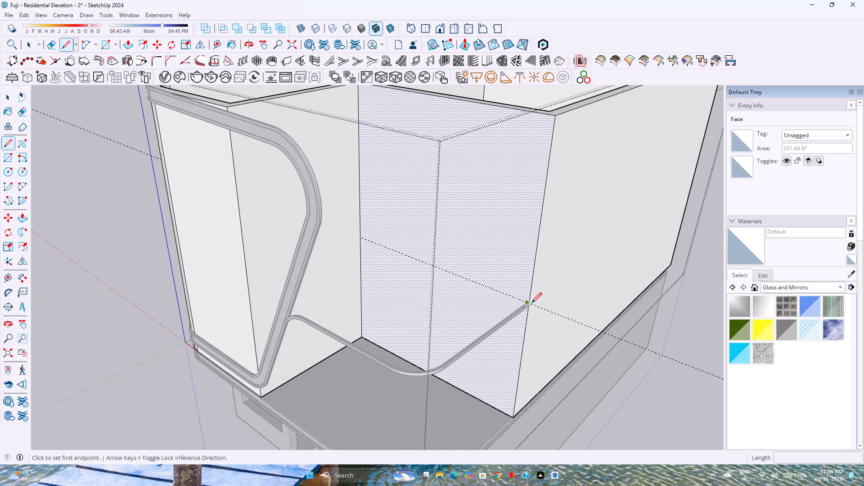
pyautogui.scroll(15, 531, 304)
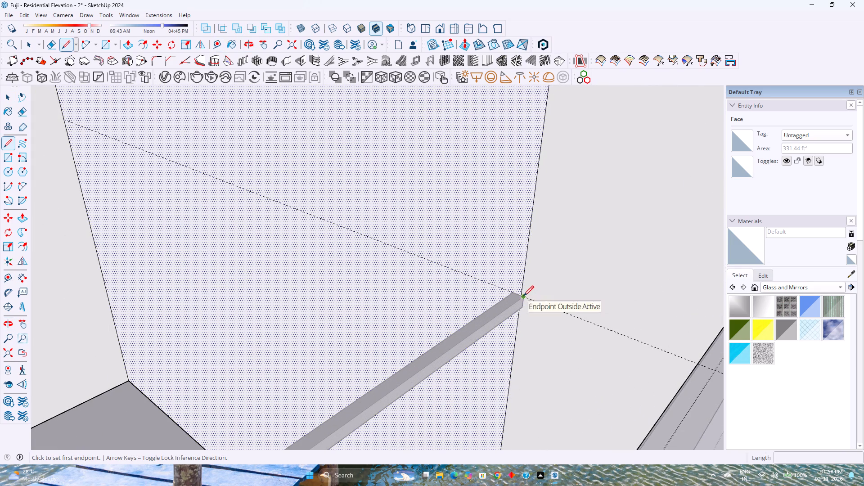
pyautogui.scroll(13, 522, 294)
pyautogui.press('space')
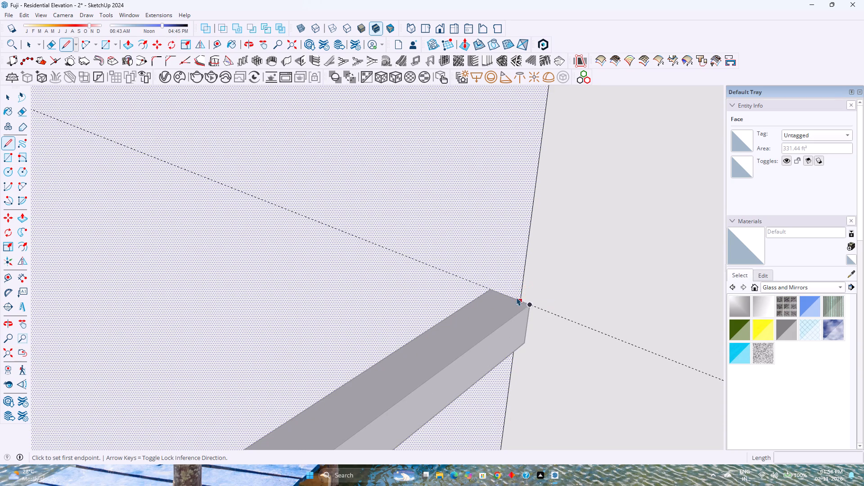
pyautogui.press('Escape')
# Push/pull the side wall face outward about 7/16" to align the wall corner with the slim curved band's end.
pyautogui.click(544, 249)
pyautogui.click(544, 249)
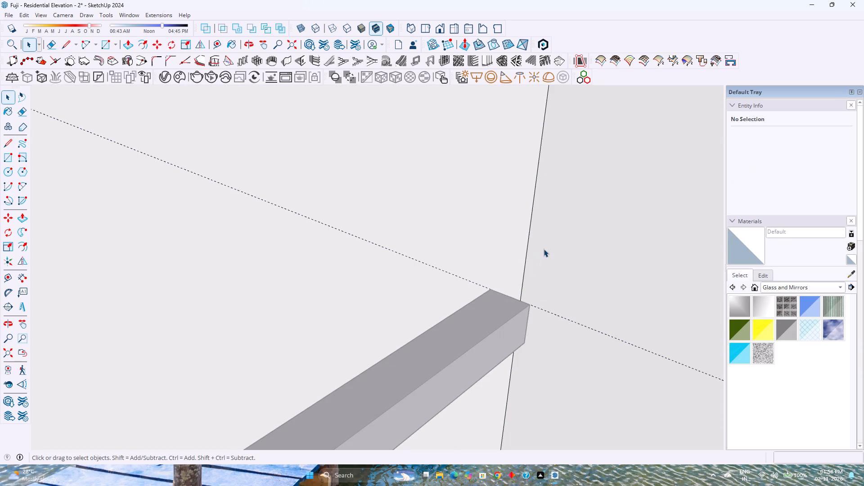
pyautogui.press('p')
pyautogui.click(550, 243)
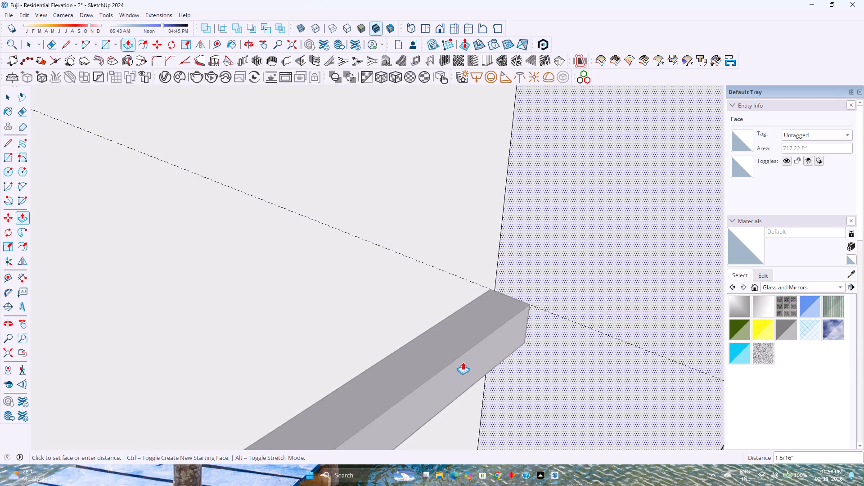
pyautogui.click(510, 354)
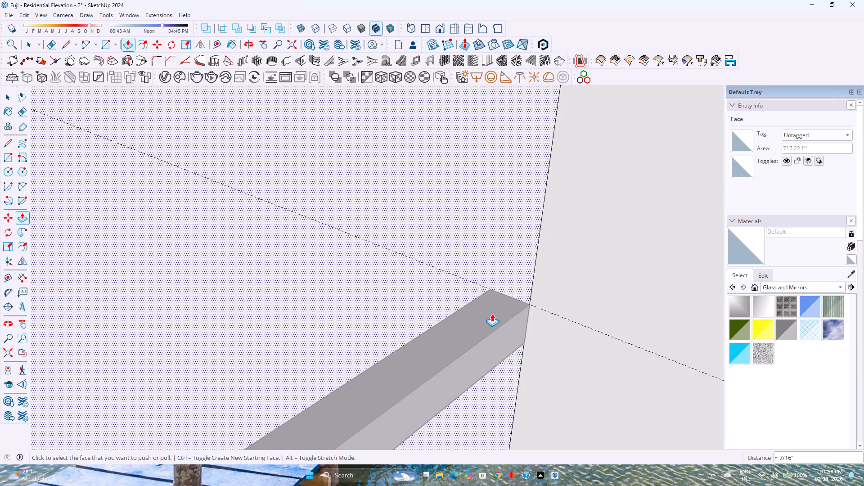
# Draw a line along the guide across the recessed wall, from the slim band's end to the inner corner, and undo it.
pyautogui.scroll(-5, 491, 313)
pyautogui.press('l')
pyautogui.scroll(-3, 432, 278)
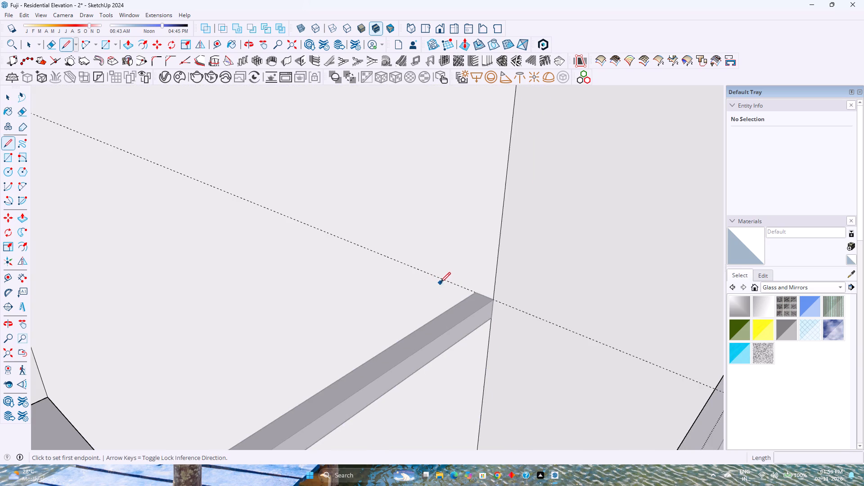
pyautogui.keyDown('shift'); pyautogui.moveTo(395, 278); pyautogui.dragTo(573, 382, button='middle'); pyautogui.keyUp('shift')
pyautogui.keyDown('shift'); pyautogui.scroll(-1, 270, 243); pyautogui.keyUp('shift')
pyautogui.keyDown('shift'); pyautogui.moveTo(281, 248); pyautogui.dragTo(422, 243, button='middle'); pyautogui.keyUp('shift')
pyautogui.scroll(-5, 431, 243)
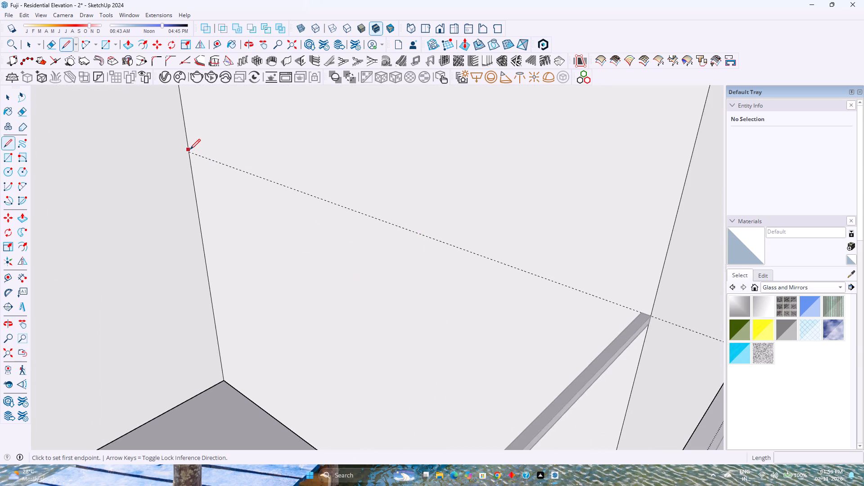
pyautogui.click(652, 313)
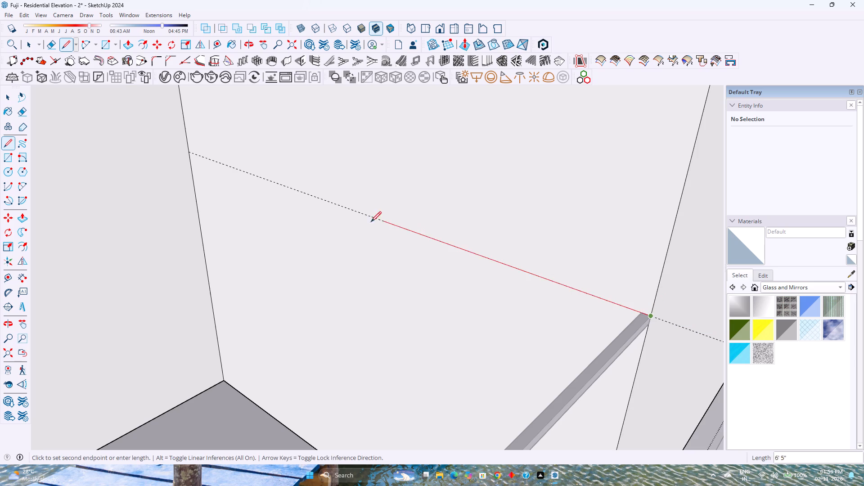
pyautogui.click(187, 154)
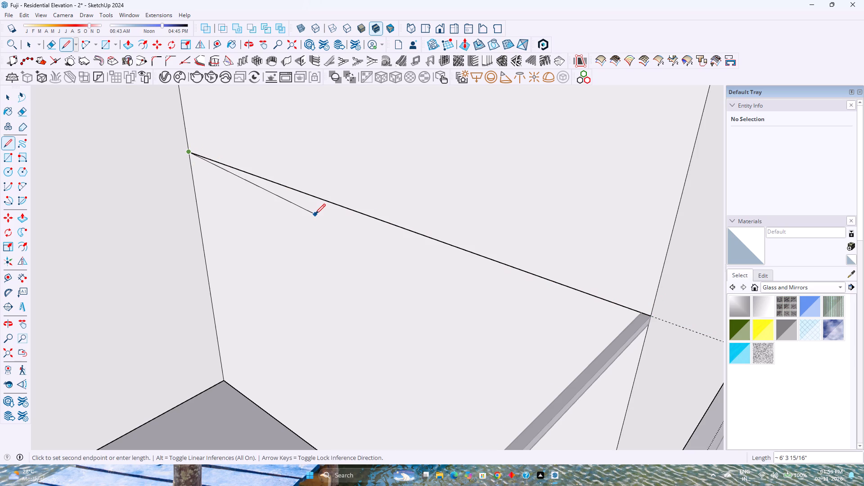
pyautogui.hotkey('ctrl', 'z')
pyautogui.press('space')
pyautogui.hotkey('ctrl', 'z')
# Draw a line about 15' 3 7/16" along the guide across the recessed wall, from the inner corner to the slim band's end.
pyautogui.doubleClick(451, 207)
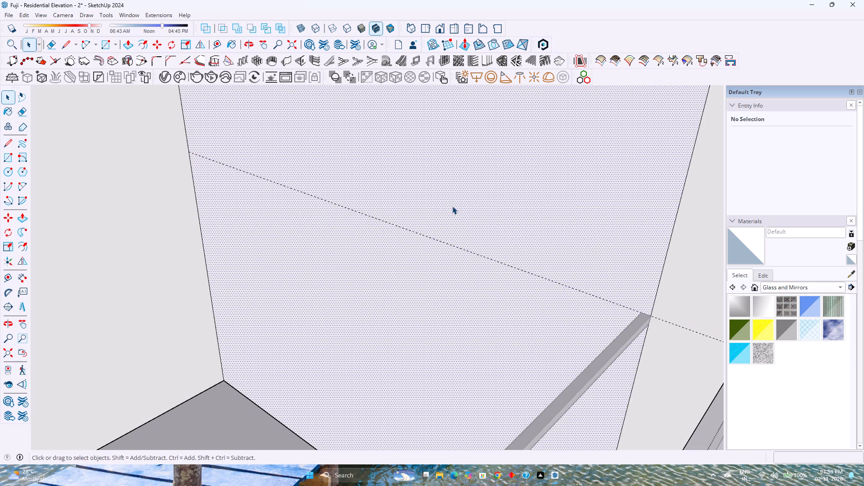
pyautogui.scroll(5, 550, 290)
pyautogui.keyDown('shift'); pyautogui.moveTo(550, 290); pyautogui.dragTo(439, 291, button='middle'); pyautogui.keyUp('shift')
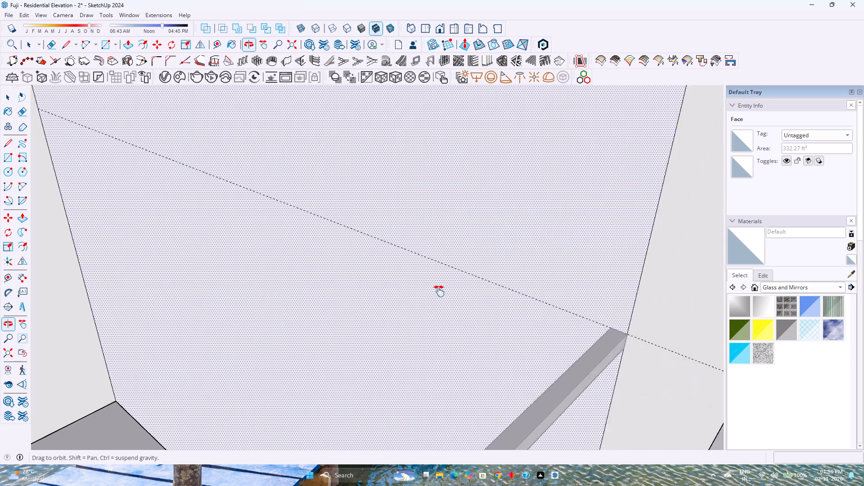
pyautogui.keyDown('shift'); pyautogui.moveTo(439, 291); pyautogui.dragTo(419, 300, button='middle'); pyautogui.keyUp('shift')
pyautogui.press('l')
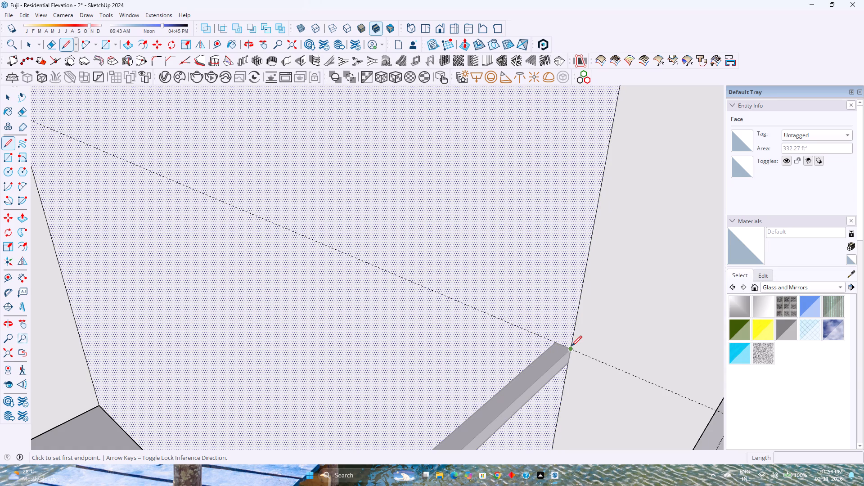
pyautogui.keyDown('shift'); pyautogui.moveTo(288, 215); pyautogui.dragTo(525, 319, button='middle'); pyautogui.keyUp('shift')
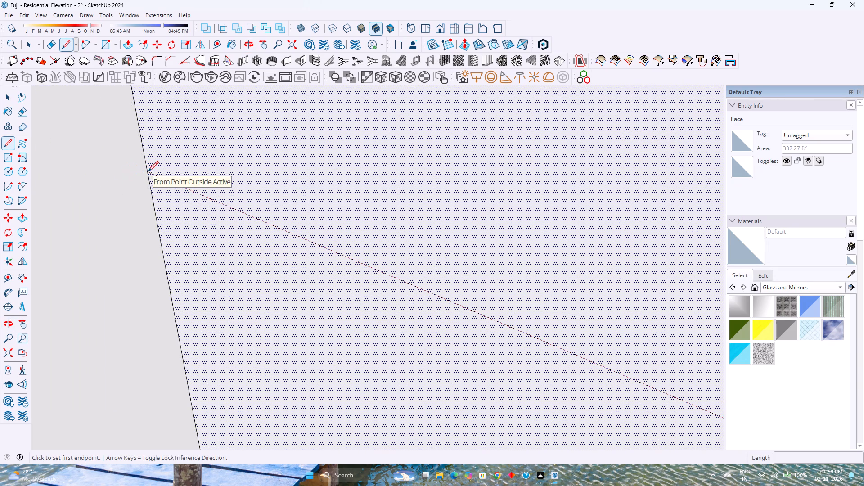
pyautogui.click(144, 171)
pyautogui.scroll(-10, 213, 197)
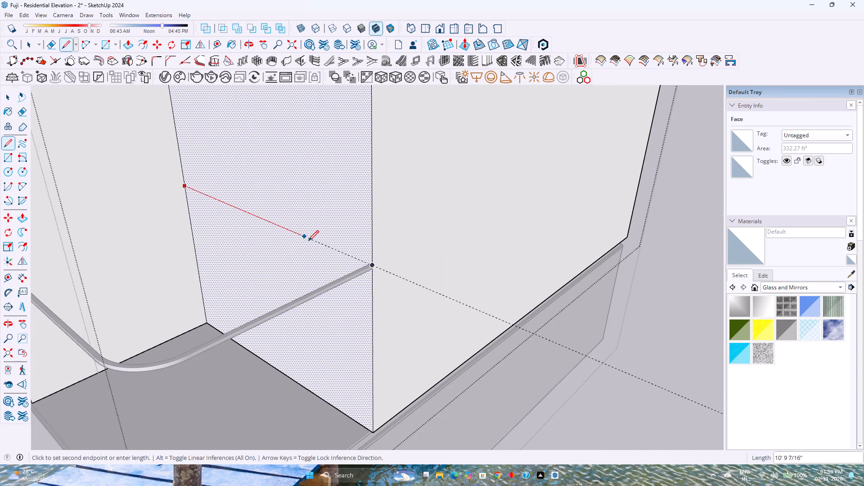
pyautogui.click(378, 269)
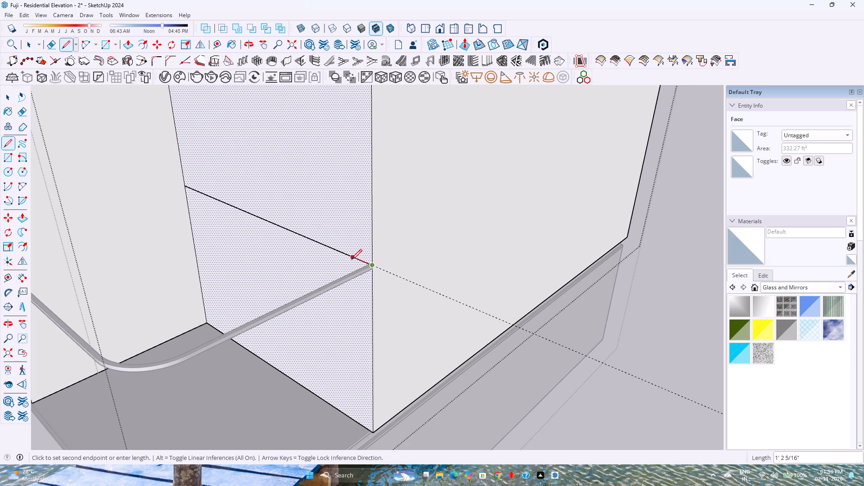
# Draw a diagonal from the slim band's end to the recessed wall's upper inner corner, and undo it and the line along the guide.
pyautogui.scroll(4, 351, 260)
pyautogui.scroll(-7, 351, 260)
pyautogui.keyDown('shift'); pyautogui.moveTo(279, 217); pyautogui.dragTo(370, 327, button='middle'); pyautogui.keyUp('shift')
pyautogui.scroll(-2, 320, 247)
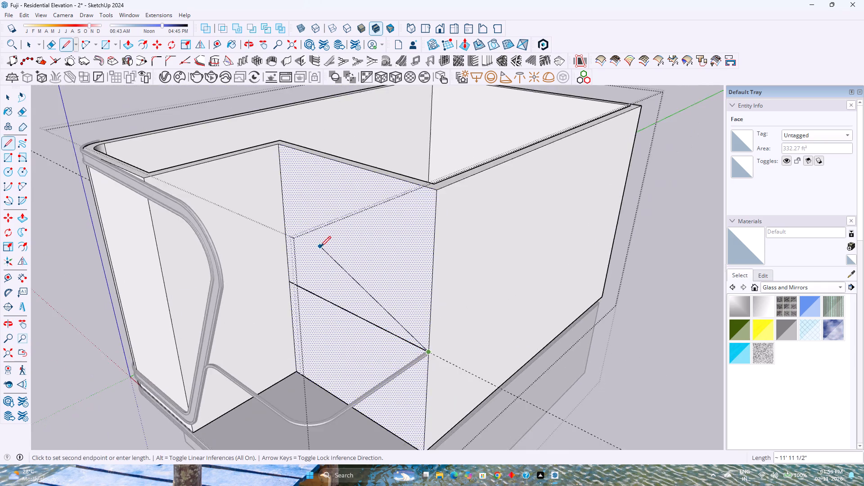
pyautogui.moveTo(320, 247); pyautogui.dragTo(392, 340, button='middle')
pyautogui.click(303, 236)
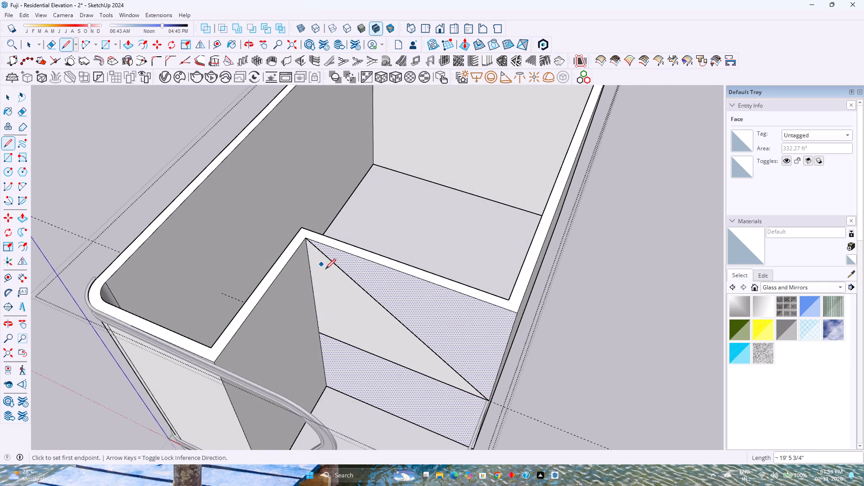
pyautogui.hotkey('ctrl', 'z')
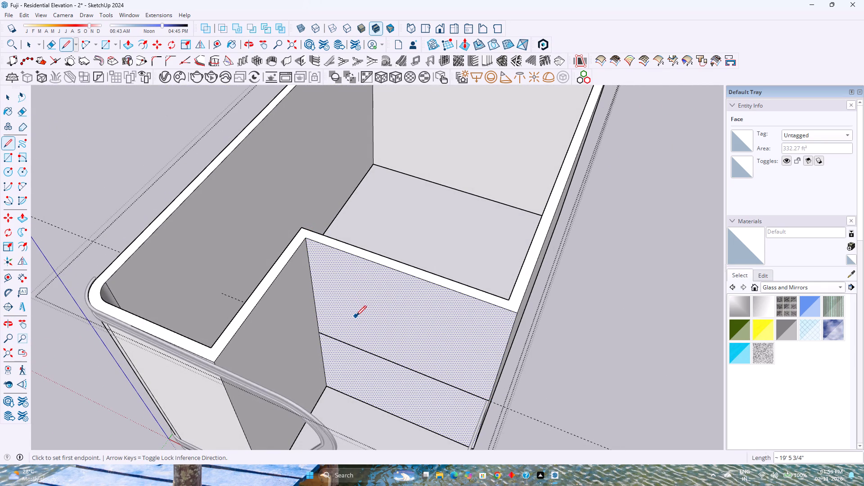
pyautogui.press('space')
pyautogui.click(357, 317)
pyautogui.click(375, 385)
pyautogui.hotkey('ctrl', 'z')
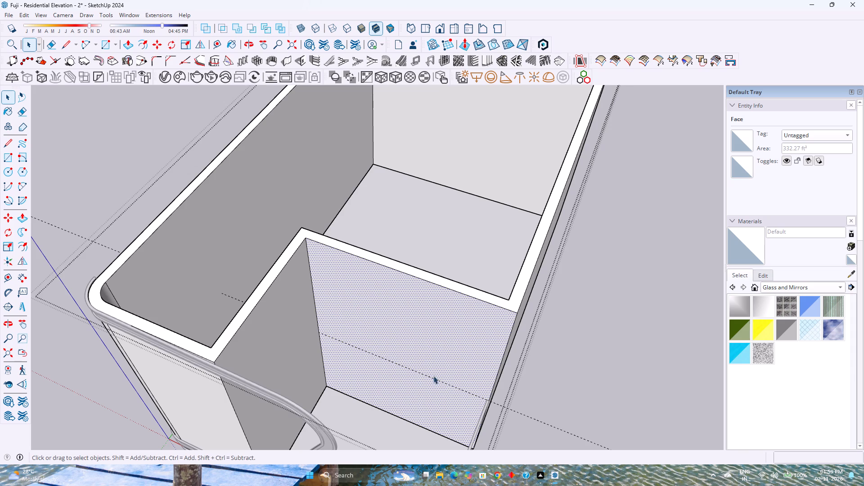
# Hide the curved facade band group and return to editing the wall group.
pyautogui.moveTo(432, 376); pyautogui.dragTo(413, 336, button='middle')
pyautogui.press('Escape')
pyautogui.click(452, 382)
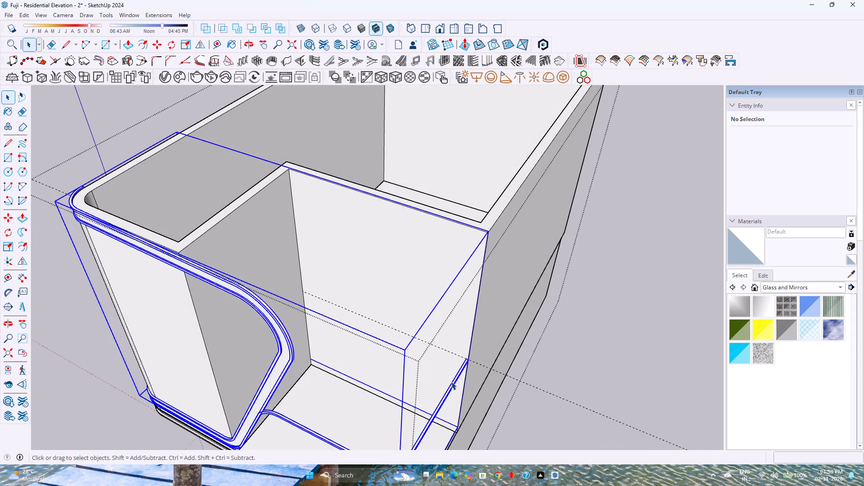
pyautogui.scroll(2, 451, 382)
pyautogui.rightClick(451, 382)
pyautogui.click(507, 166)
pyautogui.doubleClick(459, 327)
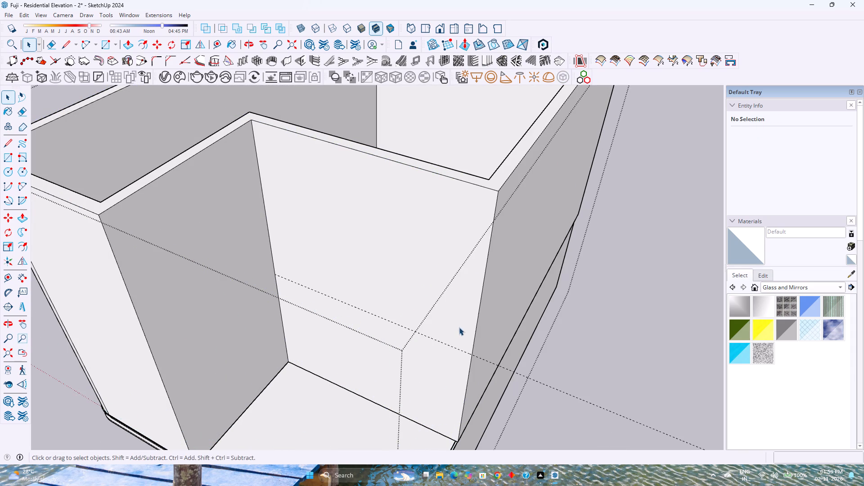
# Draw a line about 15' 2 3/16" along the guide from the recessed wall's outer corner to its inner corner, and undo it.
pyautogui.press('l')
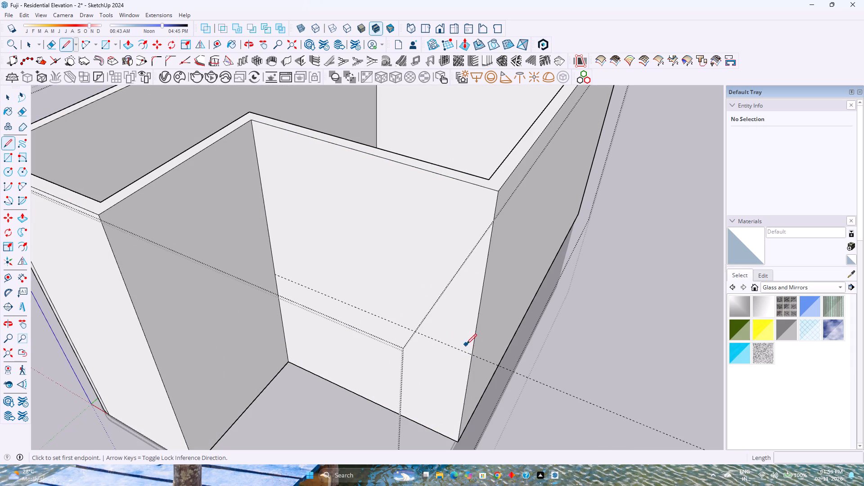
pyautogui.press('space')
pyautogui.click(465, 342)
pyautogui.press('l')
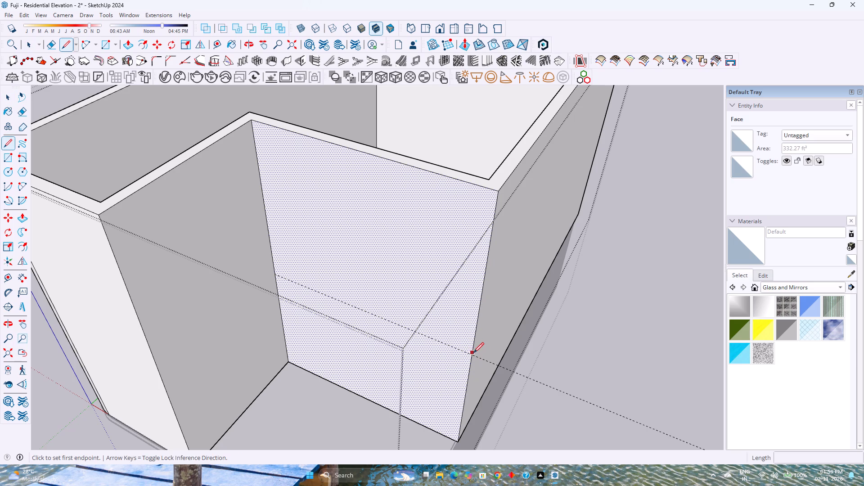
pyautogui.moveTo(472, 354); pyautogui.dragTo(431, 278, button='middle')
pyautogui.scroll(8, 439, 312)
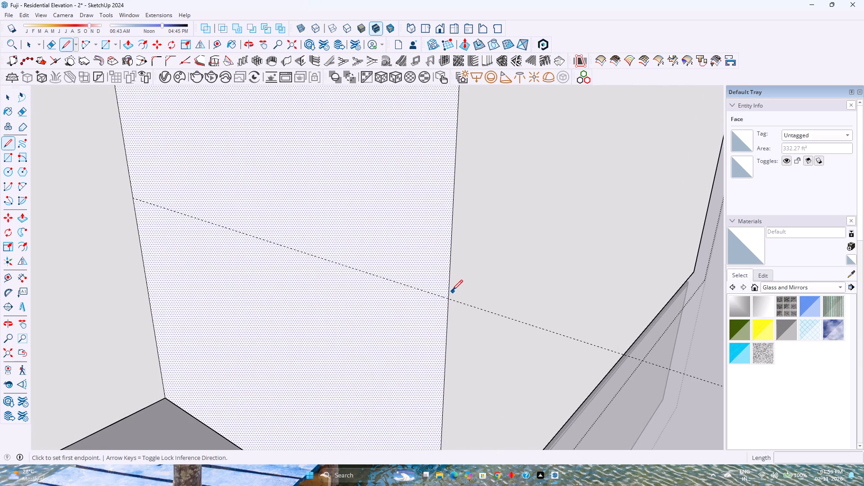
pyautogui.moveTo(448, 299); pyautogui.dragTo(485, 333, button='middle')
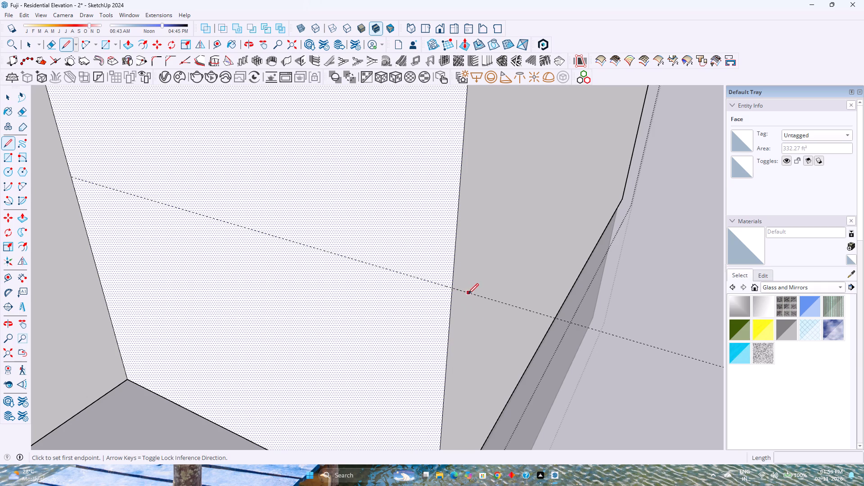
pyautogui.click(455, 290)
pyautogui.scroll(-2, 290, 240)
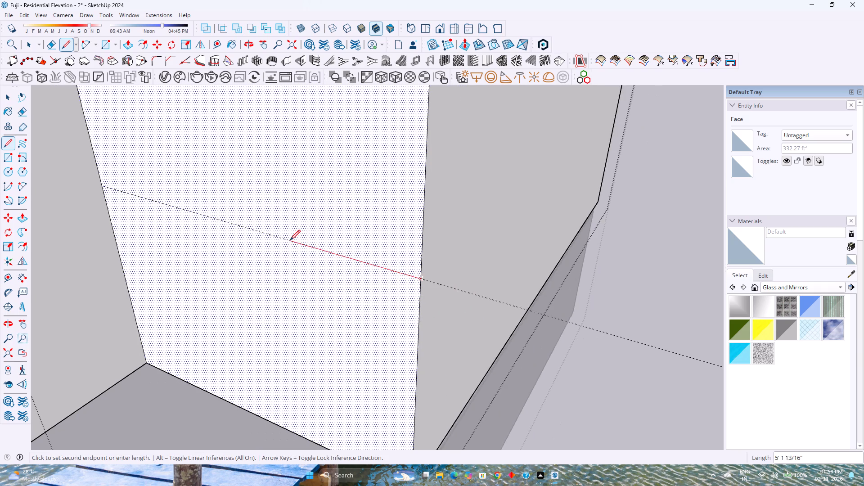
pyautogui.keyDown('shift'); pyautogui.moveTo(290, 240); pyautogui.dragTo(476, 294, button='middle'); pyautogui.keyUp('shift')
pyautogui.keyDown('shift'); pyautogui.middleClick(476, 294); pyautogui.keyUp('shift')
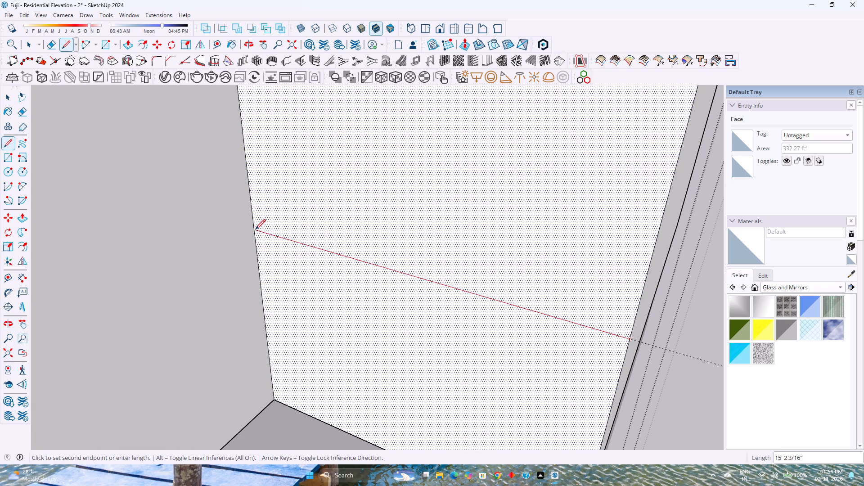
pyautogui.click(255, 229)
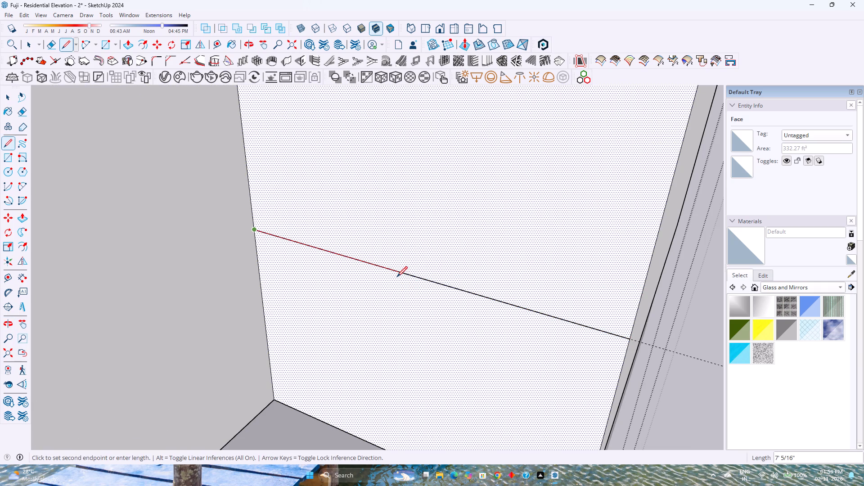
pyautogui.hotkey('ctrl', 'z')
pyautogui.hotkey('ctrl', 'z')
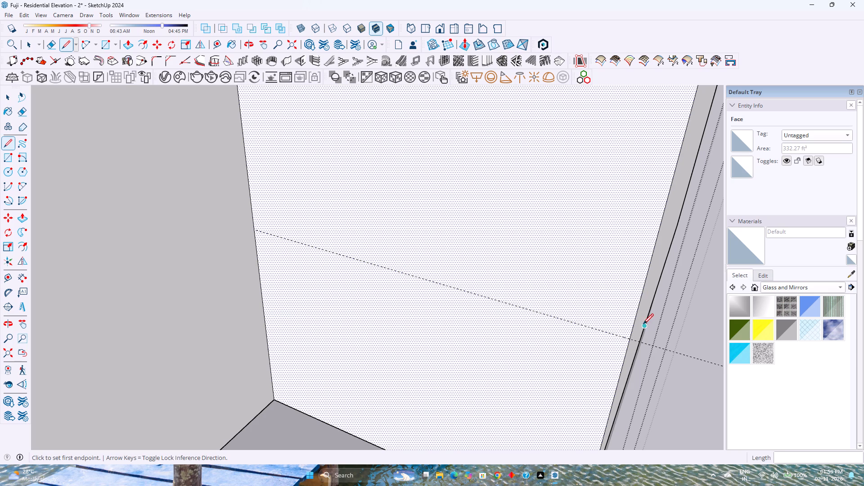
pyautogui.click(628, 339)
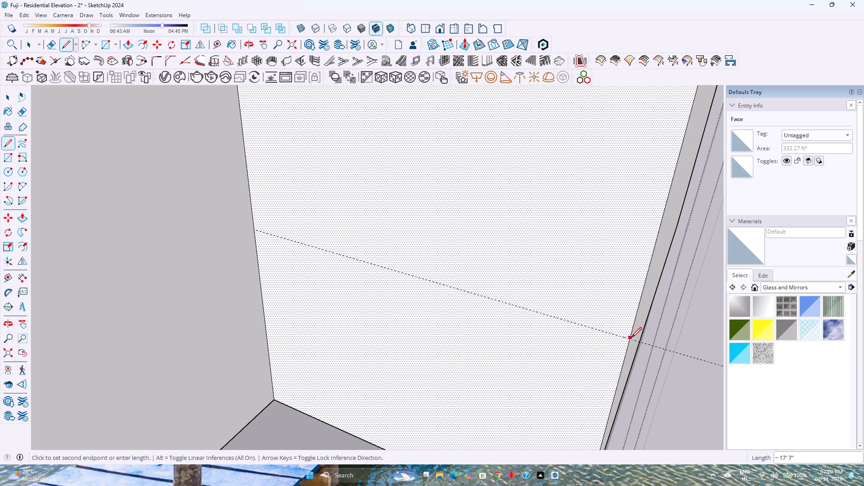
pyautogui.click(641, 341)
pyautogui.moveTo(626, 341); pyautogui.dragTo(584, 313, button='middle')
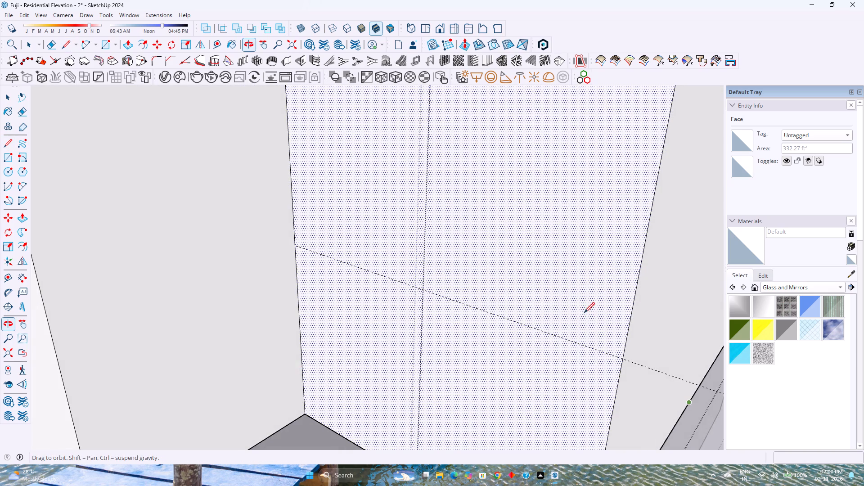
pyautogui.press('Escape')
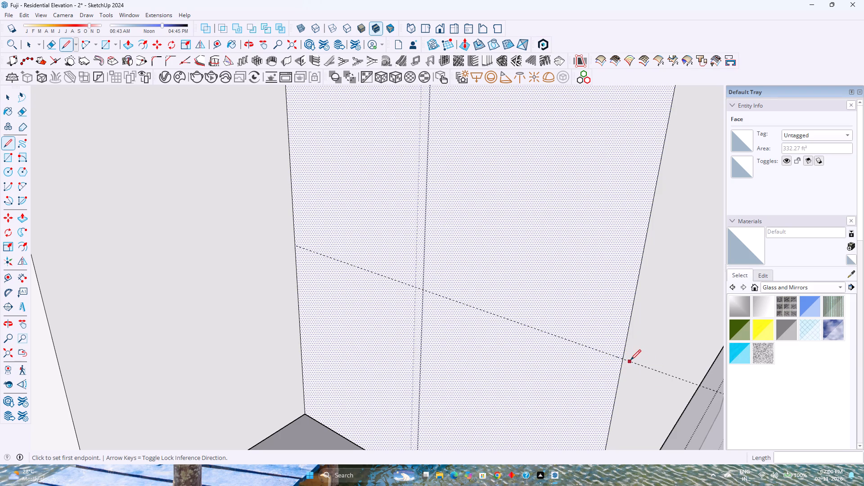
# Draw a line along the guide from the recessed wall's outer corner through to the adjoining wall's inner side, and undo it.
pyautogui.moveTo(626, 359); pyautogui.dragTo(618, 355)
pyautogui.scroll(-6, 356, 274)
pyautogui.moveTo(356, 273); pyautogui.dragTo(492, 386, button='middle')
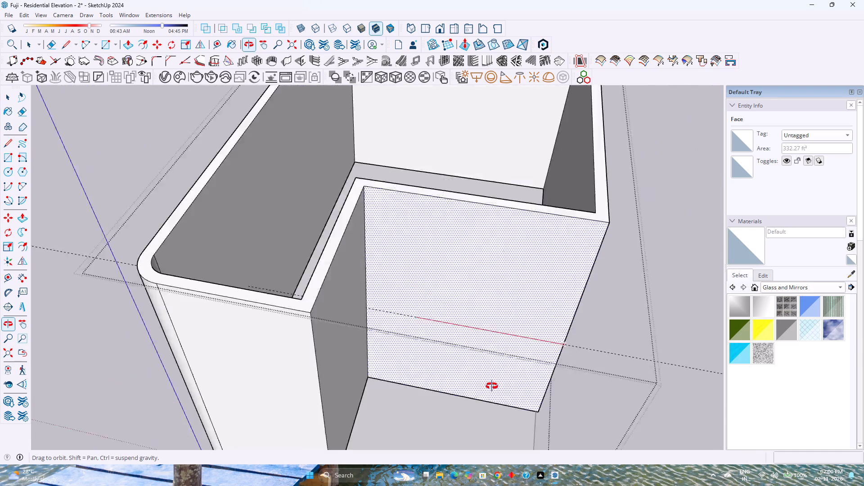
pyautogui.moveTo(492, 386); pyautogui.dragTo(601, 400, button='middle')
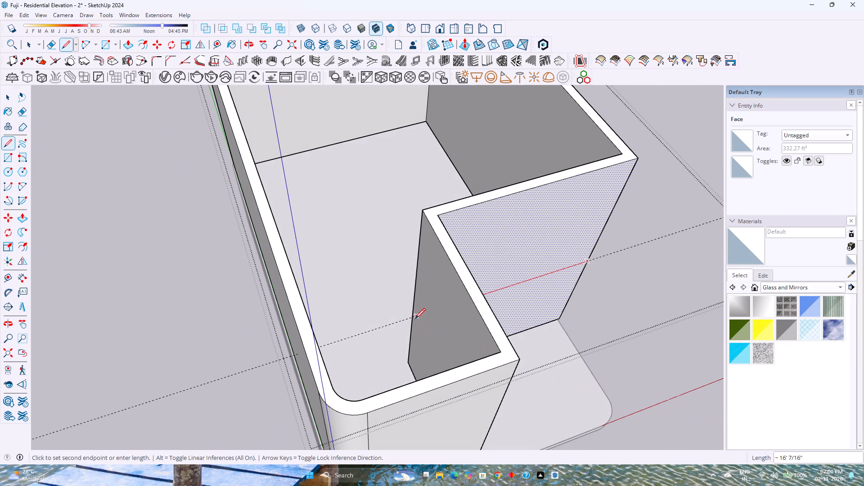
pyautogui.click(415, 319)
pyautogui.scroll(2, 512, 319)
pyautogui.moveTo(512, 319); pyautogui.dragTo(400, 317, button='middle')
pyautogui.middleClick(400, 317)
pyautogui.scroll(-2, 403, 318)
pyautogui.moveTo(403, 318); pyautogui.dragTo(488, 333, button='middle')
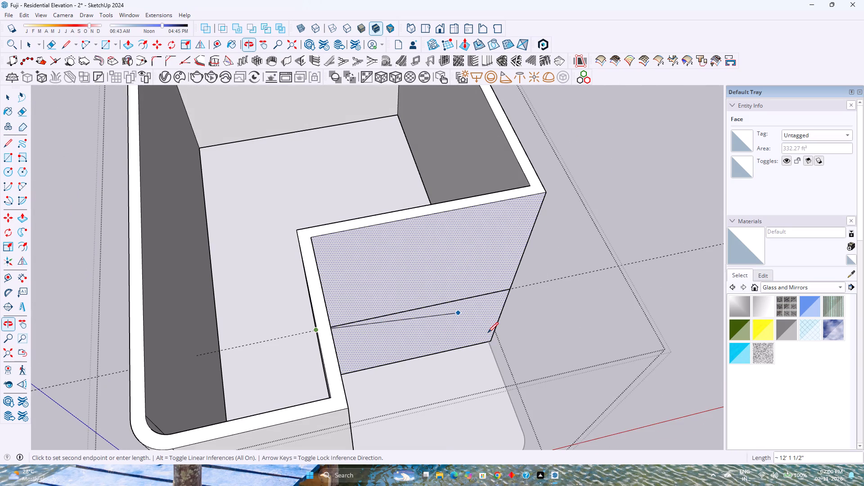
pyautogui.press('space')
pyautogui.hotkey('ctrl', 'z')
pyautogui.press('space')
# Copy the recessed wall's top edge about 12' 15/16" straight down onto the guide.
pyautogui.moveTo(476, 327); pyautogui.dragTo(307, 262, button='middle')
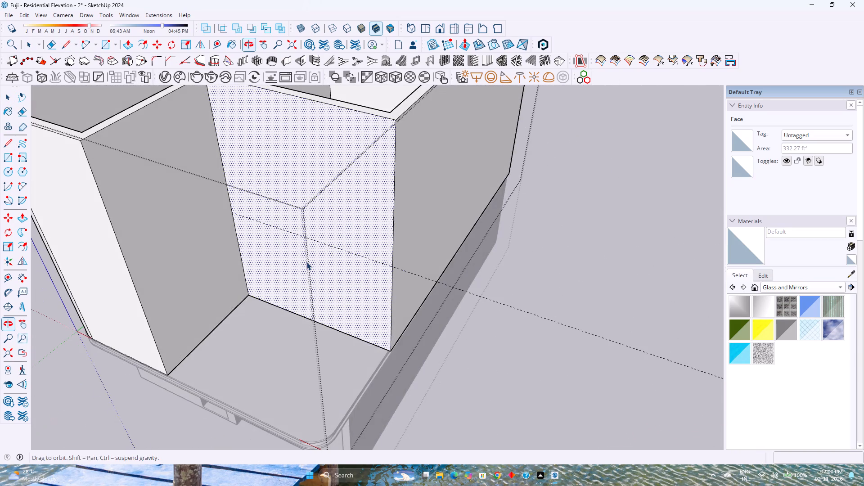
pyautogui.keyDown('shift'); pyautogui.moveTo(341, 259); pyautogui.dragTo(421, 342, button='middle'); pyautogui.keyUp('shift')
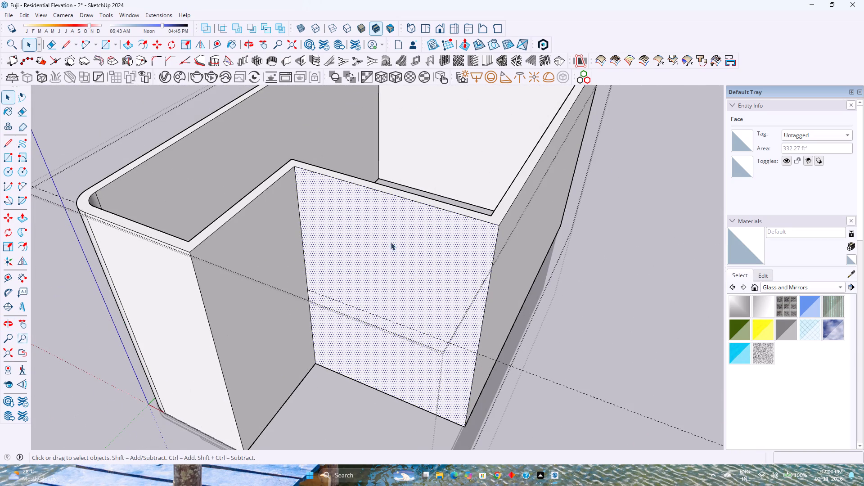
pyautogui.click(454, 212)
pyautogui.press('m')
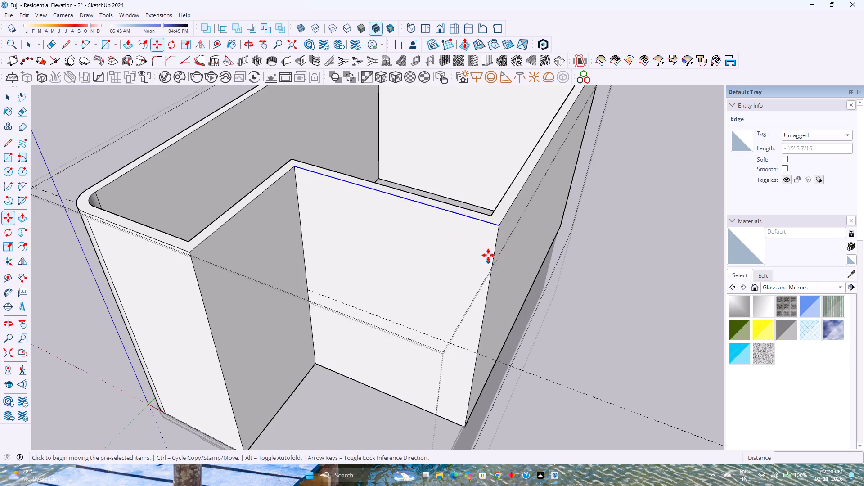
pyautogui.click(502, 226)
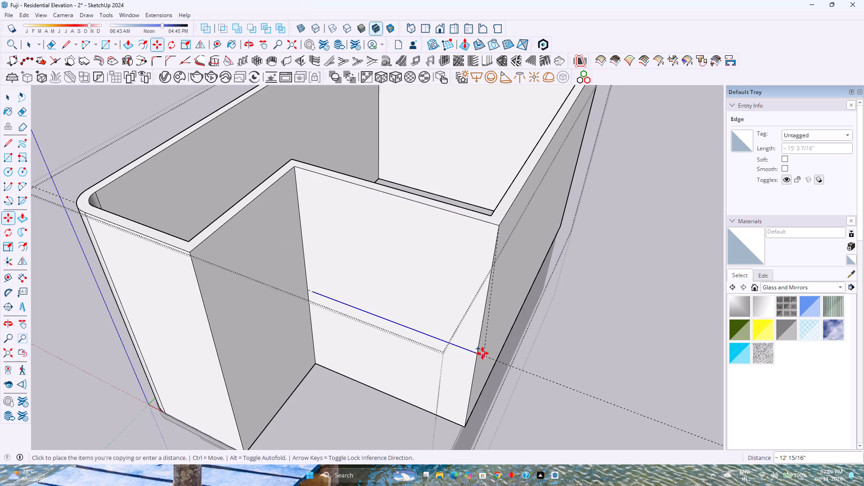
pyautogui.click(481, 353)
pyautogui.press('space')
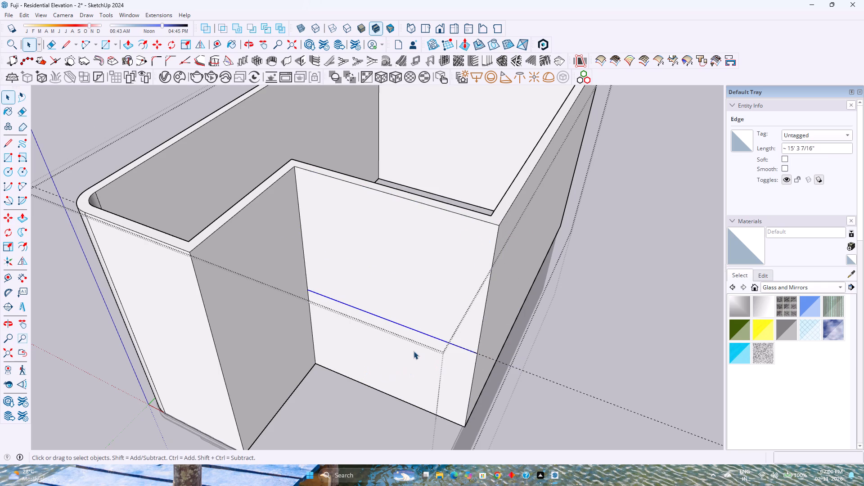
pyautogui.press('Escape')
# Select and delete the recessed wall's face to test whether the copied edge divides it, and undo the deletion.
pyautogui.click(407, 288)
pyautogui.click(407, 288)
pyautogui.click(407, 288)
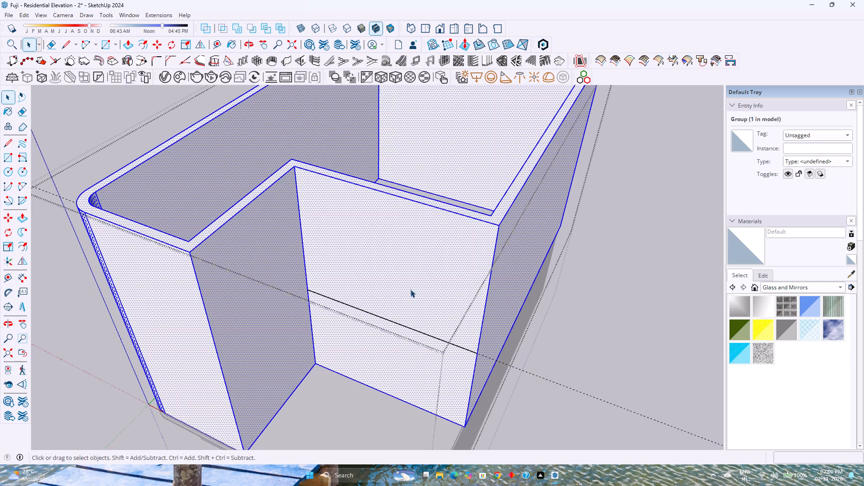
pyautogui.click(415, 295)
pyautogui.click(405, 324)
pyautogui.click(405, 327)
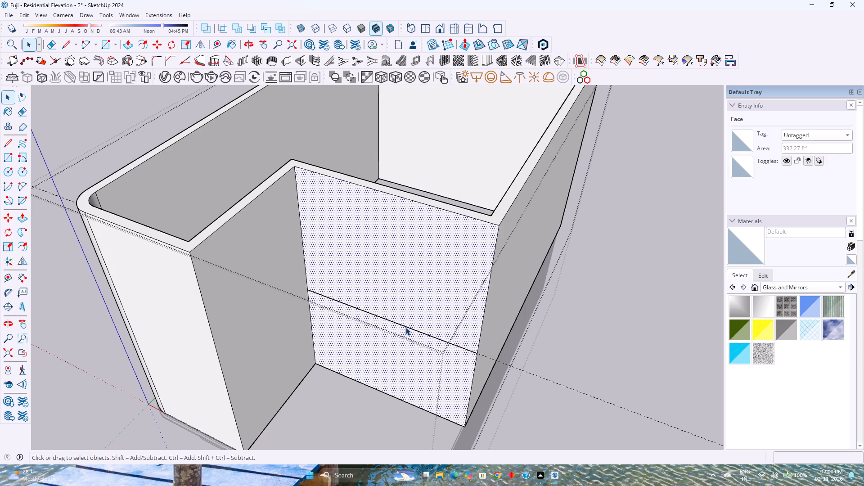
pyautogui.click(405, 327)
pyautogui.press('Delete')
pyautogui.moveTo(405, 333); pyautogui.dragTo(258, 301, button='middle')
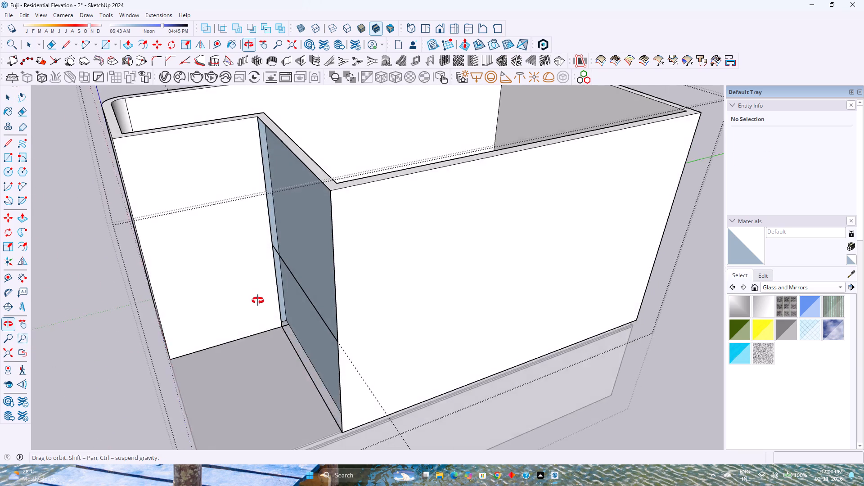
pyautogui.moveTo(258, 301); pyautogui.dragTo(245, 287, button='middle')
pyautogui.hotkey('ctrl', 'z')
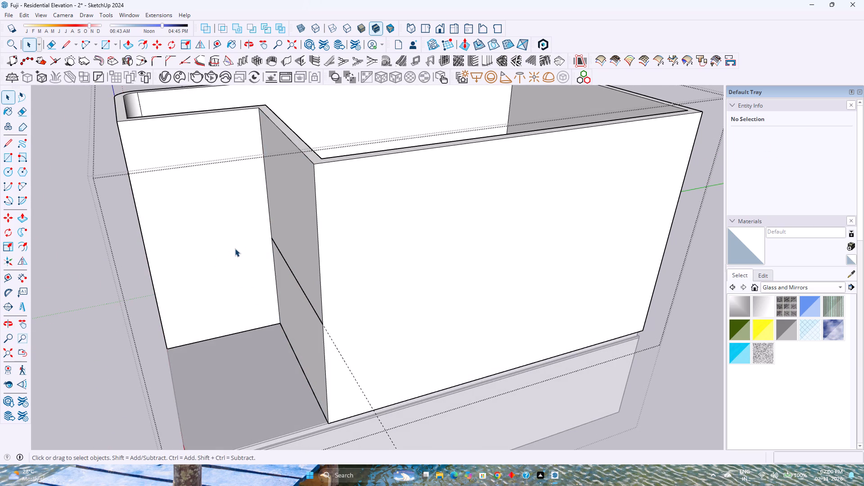
# Undo the edge copied down onto the guide on the recessed wall.
pyautogui.hotkey('ctrl', 'z')
pyautogui.hotkey('ctrl', 'z')
pyautogui.hotkey('ctrl', 'z')
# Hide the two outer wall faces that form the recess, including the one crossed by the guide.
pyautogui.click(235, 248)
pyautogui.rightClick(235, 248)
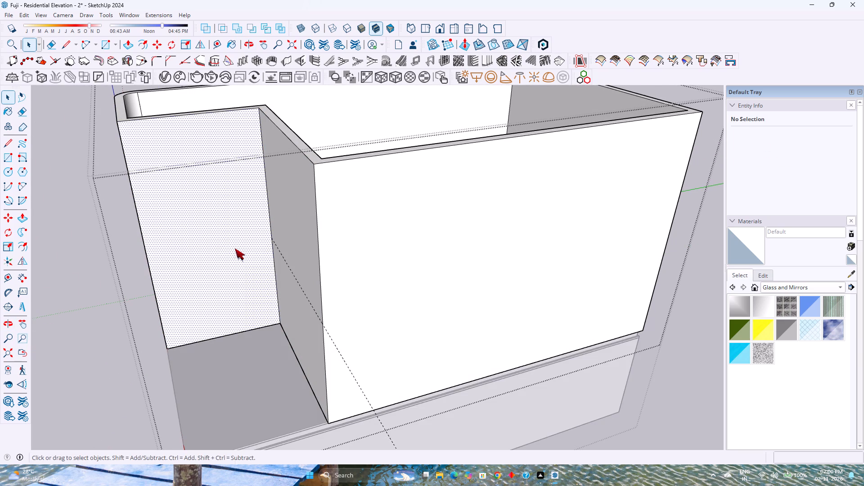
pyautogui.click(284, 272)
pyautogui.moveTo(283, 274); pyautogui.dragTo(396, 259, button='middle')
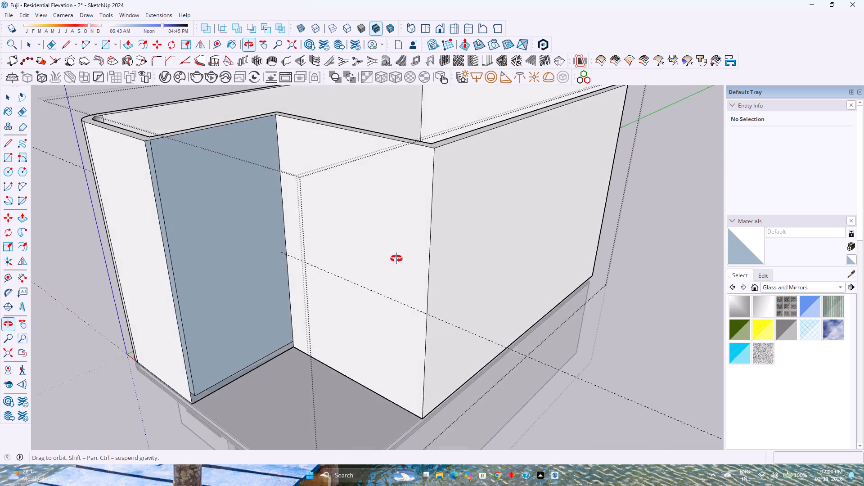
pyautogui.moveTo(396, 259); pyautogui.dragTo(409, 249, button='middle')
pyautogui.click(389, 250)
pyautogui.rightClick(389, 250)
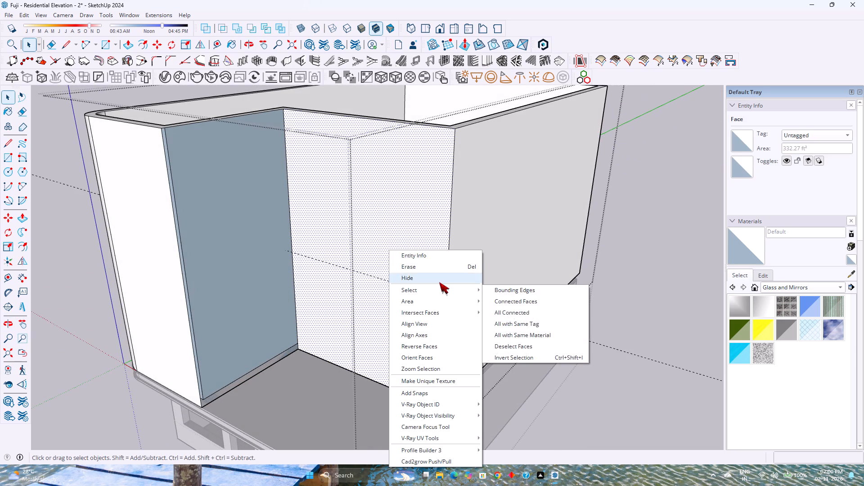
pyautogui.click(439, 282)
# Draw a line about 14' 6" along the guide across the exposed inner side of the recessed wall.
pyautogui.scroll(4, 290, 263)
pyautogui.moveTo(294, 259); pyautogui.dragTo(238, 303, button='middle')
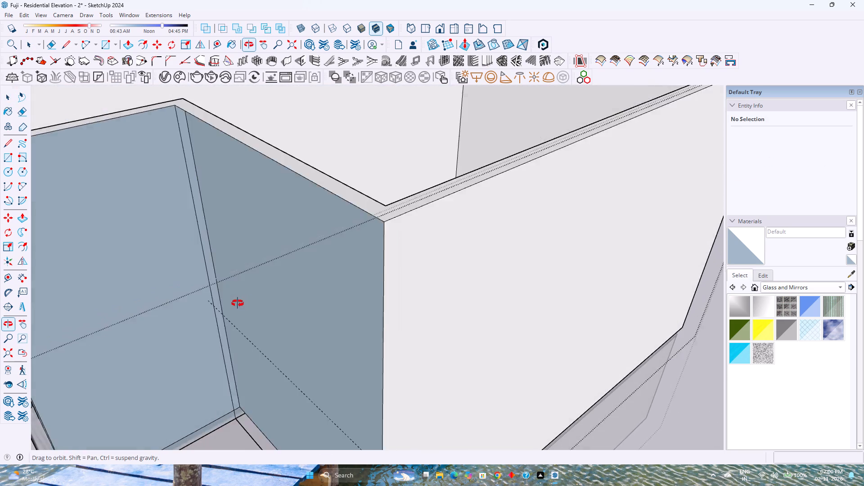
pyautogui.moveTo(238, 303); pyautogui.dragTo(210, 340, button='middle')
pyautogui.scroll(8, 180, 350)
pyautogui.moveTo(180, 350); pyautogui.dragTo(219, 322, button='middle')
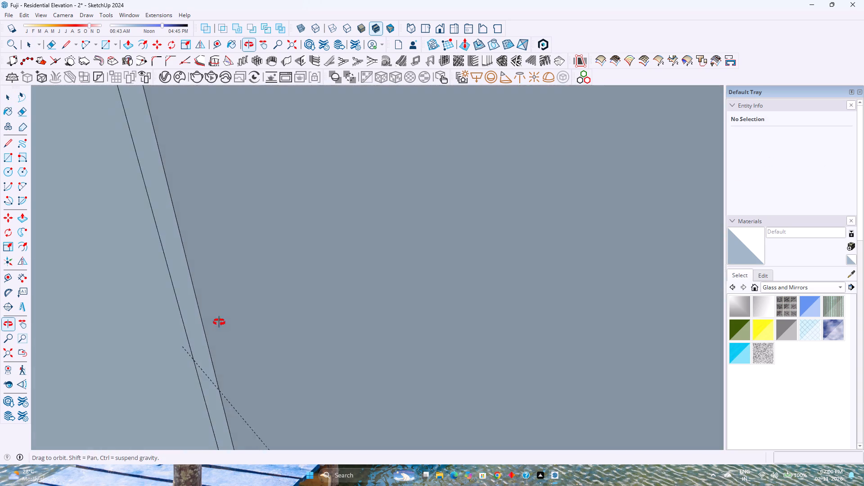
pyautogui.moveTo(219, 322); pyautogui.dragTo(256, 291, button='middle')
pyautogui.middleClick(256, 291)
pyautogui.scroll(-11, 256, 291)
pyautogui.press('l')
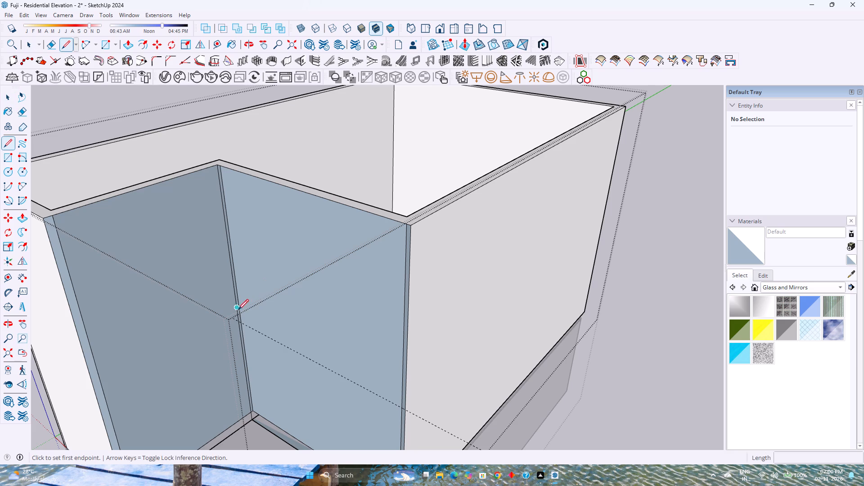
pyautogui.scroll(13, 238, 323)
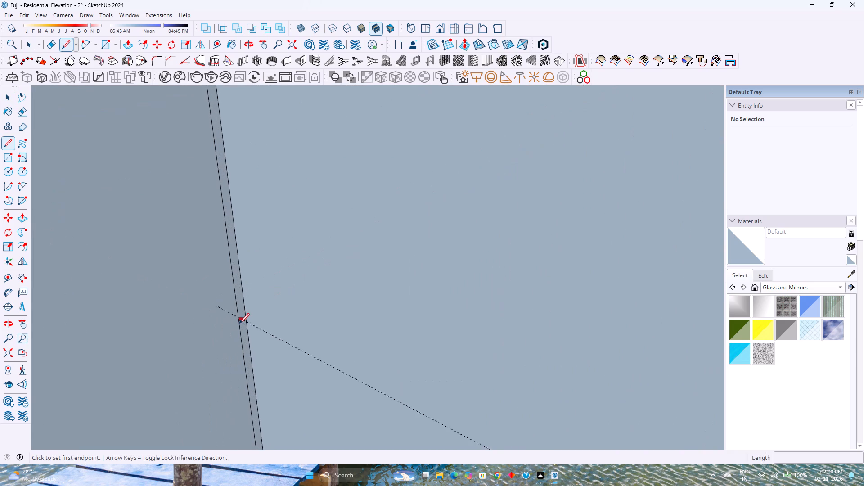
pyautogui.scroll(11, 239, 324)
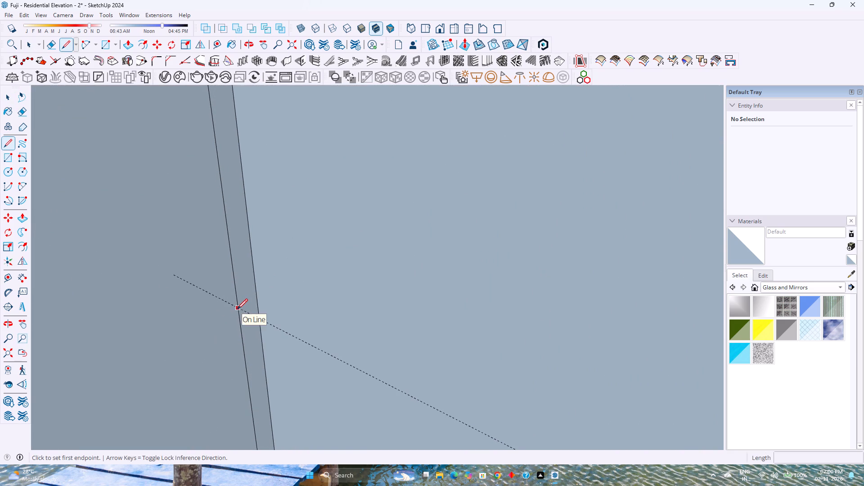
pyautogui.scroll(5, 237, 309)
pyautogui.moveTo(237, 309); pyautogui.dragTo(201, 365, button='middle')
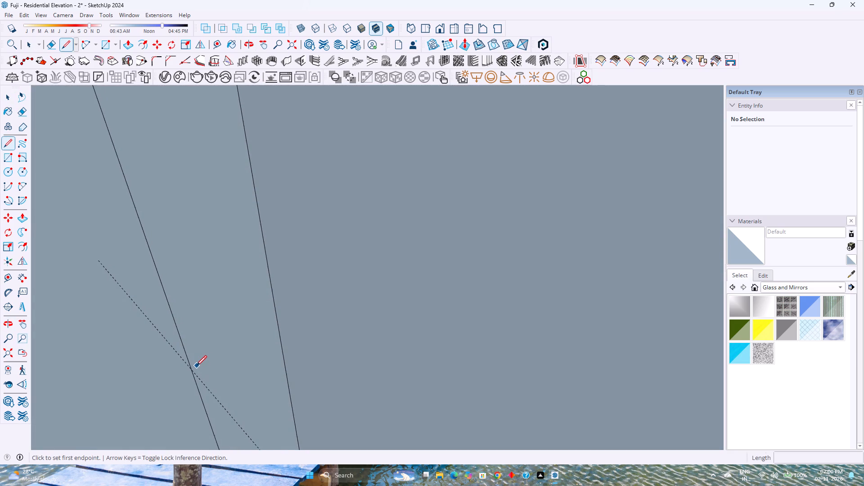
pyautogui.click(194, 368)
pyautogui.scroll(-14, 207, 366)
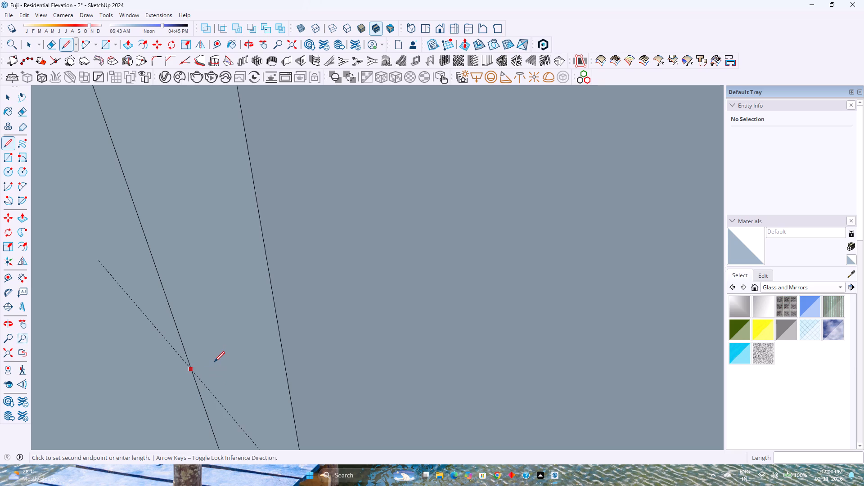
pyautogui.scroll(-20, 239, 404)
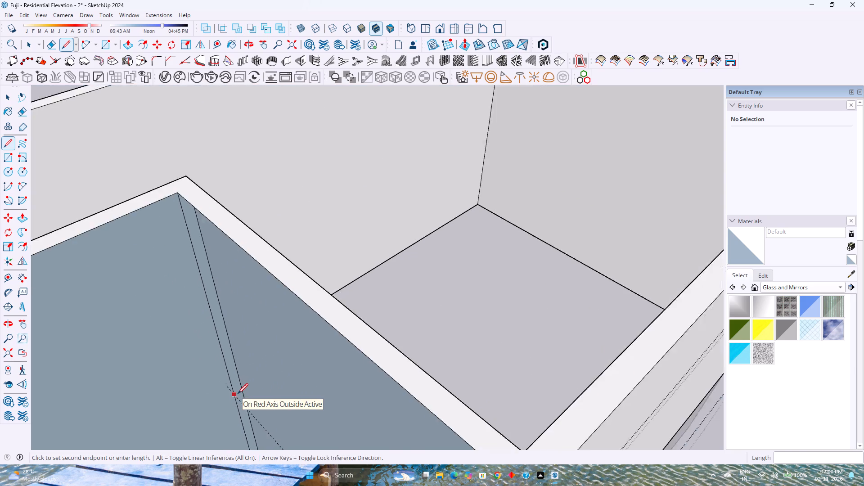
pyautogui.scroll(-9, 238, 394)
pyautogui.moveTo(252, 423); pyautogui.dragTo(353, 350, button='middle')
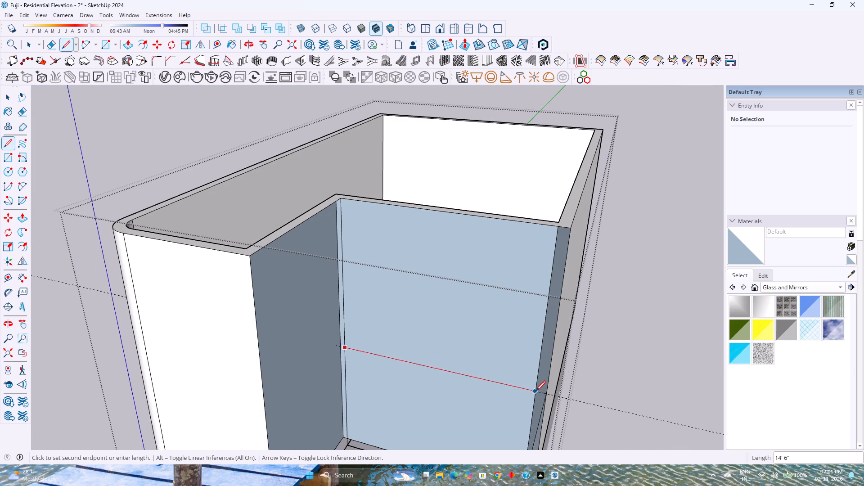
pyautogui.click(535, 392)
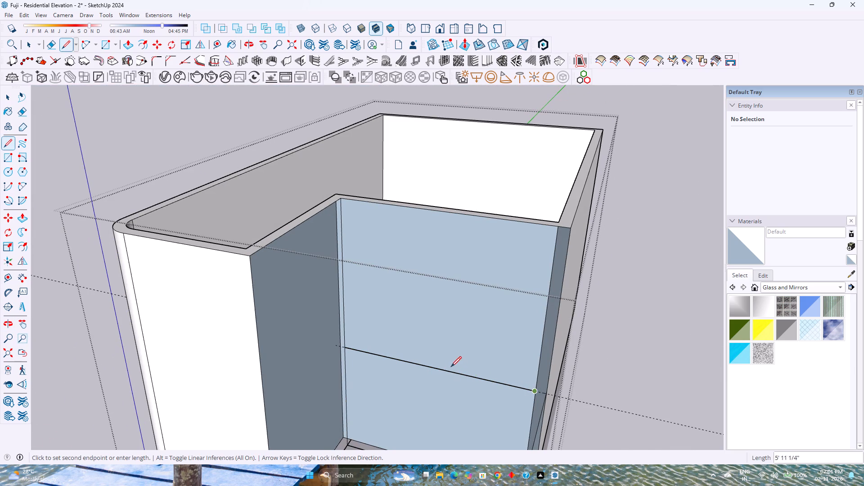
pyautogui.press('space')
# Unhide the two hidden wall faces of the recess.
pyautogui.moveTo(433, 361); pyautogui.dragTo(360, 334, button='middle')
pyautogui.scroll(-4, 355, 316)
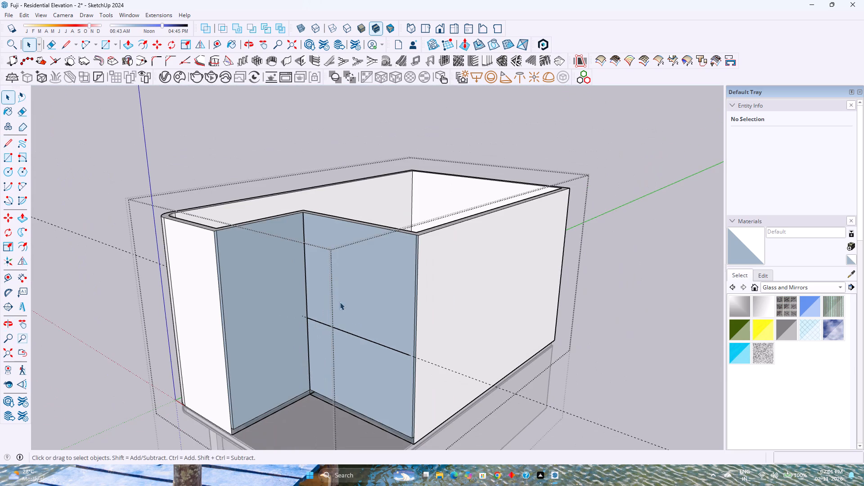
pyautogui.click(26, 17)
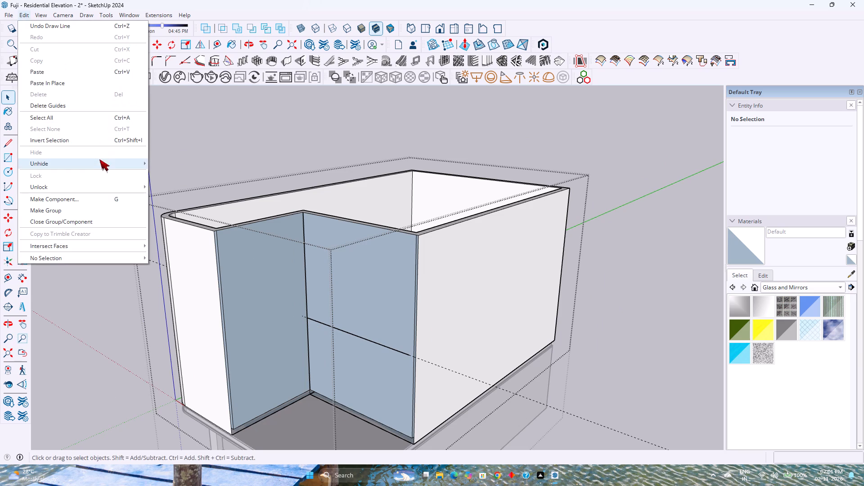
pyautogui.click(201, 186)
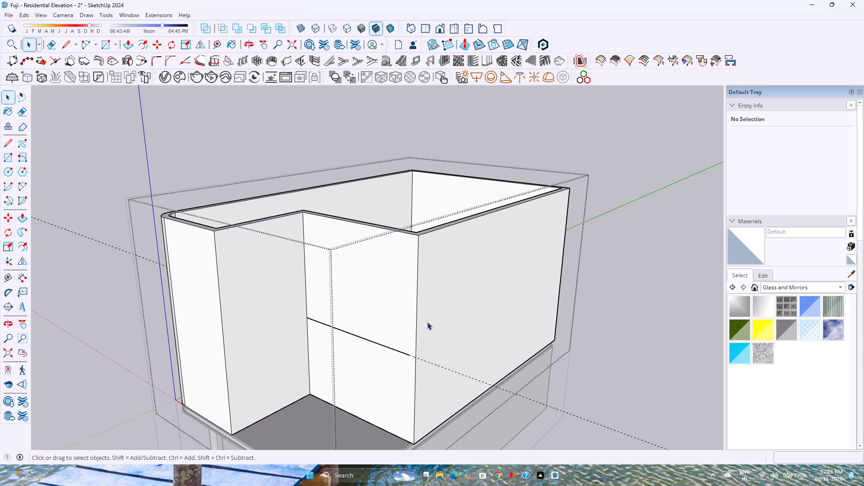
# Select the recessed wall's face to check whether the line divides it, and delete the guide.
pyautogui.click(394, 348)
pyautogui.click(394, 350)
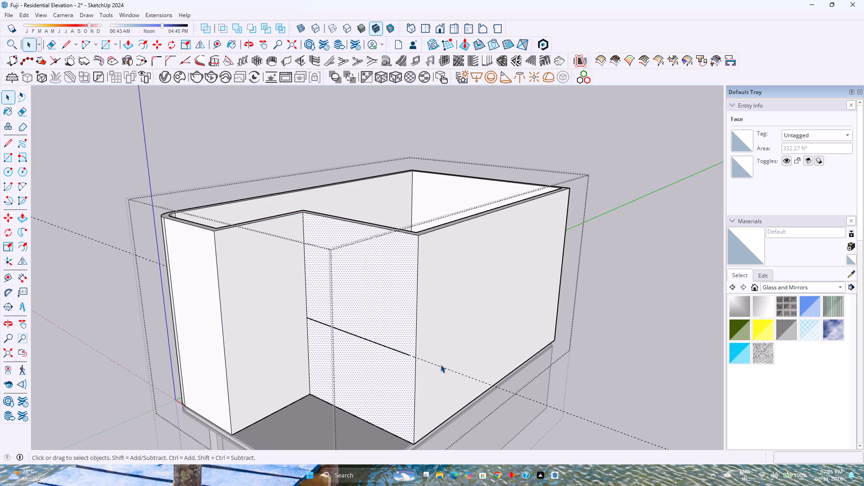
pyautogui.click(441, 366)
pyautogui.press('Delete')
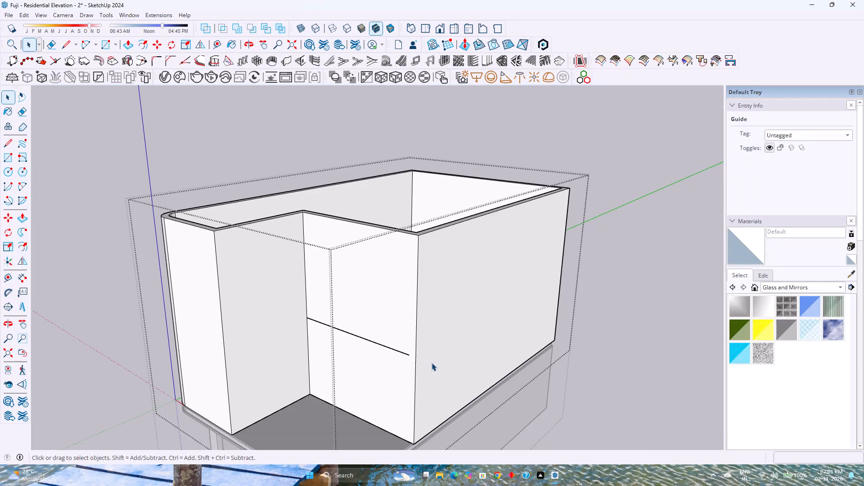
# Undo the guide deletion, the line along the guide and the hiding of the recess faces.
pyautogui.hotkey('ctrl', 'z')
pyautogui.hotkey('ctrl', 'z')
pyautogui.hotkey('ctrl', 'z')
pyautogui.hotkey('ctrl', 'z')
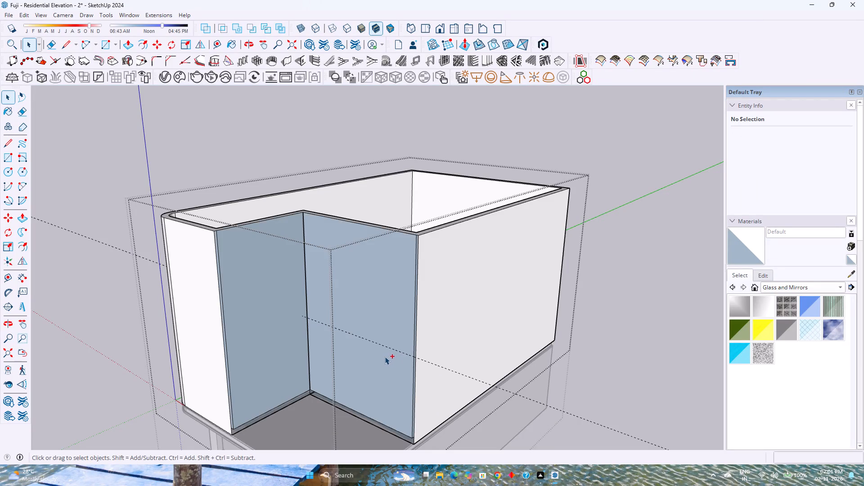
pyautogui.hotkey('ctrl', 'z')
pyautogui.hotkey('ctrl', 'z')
# Copy the recessed wall's bottom edge 9' 8" straight up onto the guide to divide the face.
pyautogui.click(389, 433)
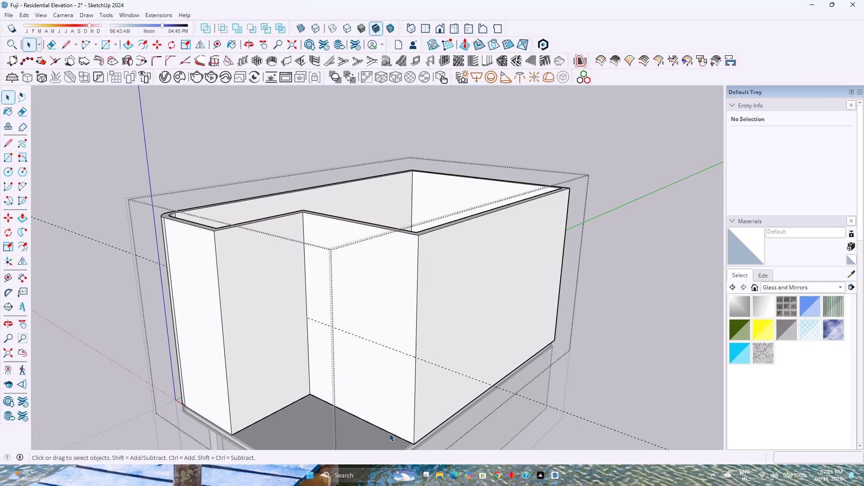
pyautogui.press('m')
pyautogui.click(415, 445)
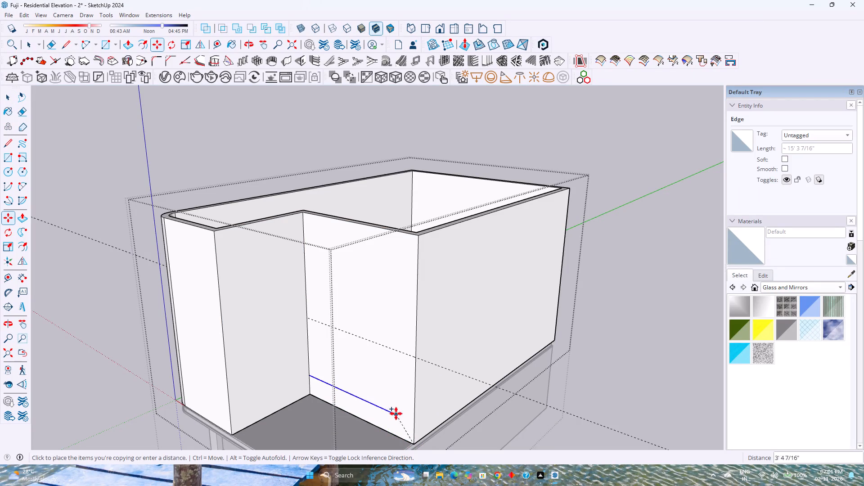
pyautogui.click(419, 360)
pyautogui.doubleClick(419, 360)
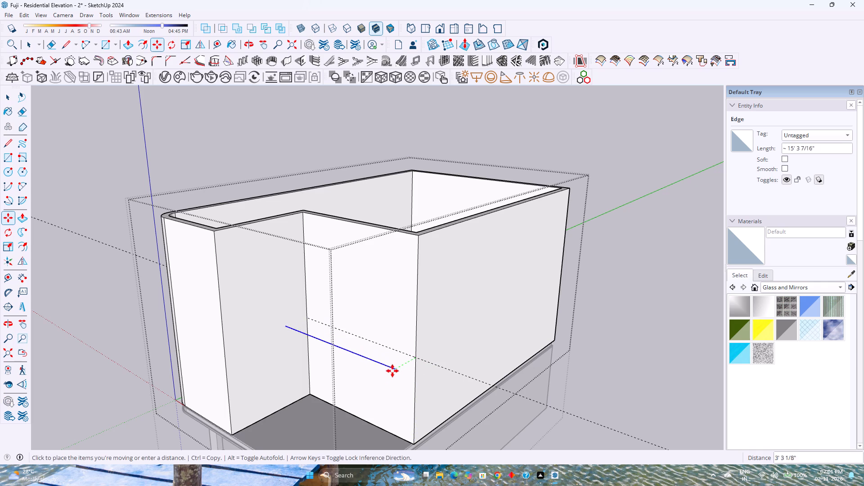
pyautogui.click(412, 358)
pyautogui.press('space')
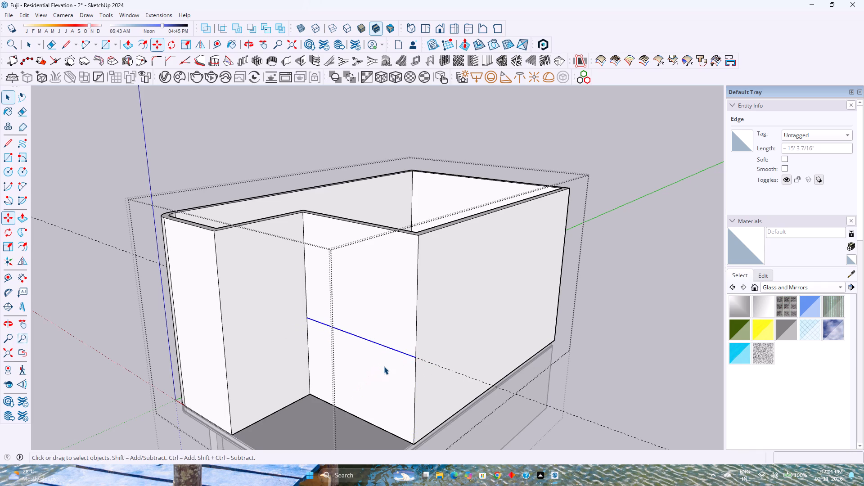
# Push/Pull the recessed wall's upper face outward until it is flush with the adjoining front wall.
pyautogui.click(384, 366)
pyautogui.scroll(-5, 384, 366)
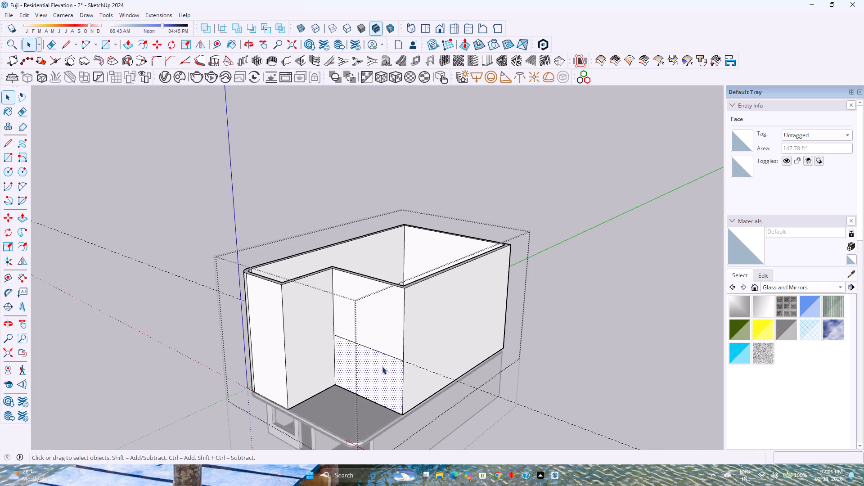
pyautogui.click(378, 336)
pyautogui.press('p')
pyautogui.click(374, 337)
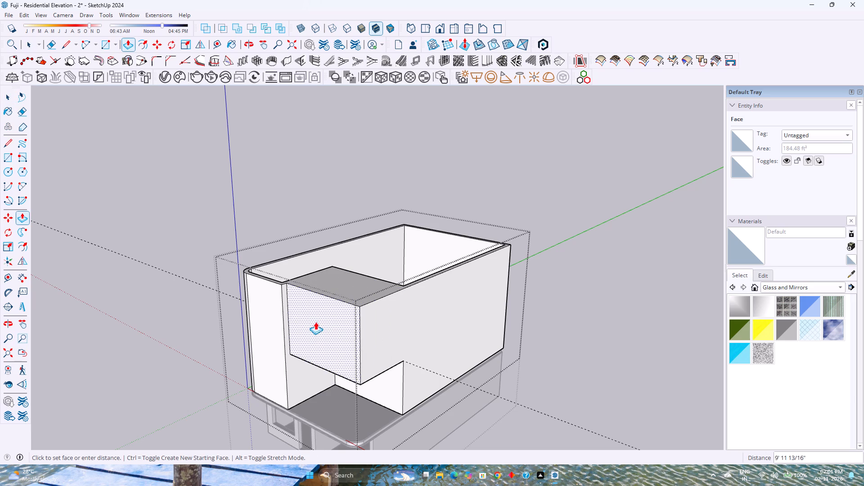
pyautogui.click(285, 299)
# Erase the vertical seam edge between the extruded upper volume and the front wall.
pyautogui.press('e')
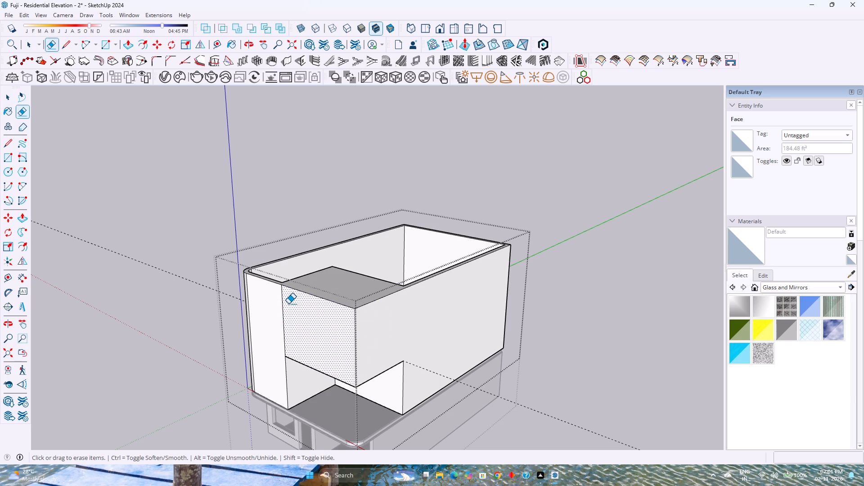
pyautogui.click(283, 304)
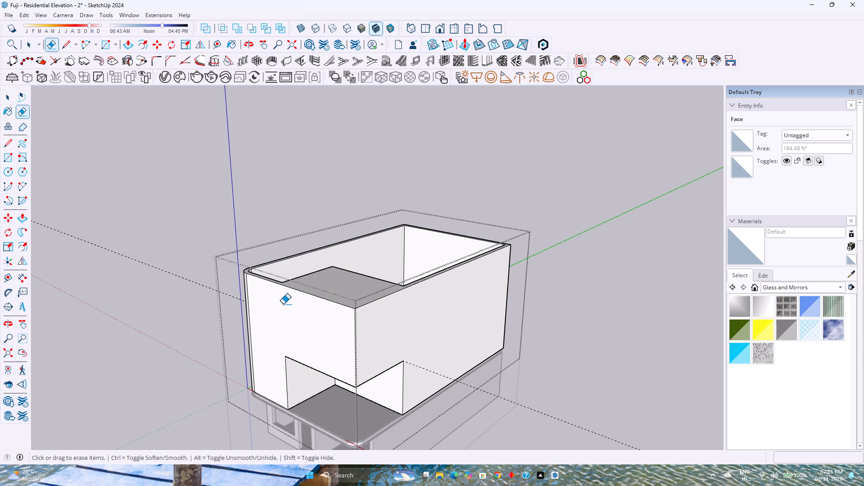
pyautogui.press('space')
# Close the upper floor group and unhide the curved facade band and slim band.
pyautogui.scroll(-2, 253, 397)
pyautogui.moveTo(253, 397); pyautogui.dragTo(337, 311, button='middle')
pyautogui.middleClick(339, 312)
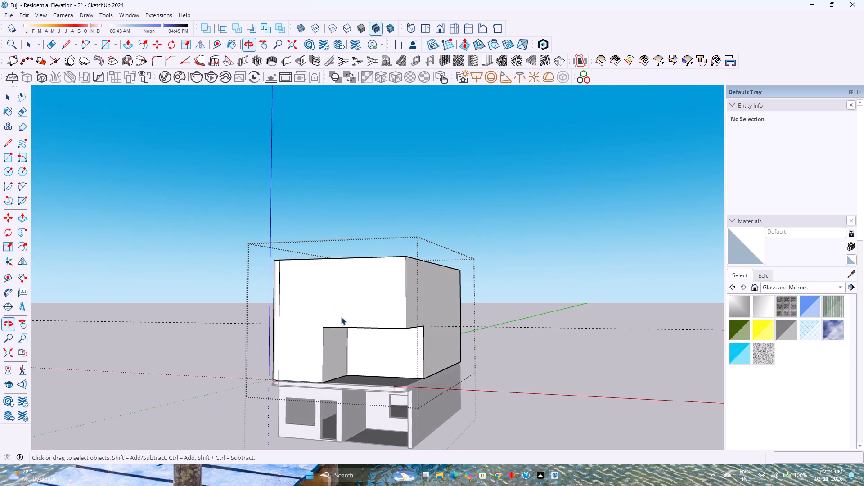
pyautogui.click(24, 11)
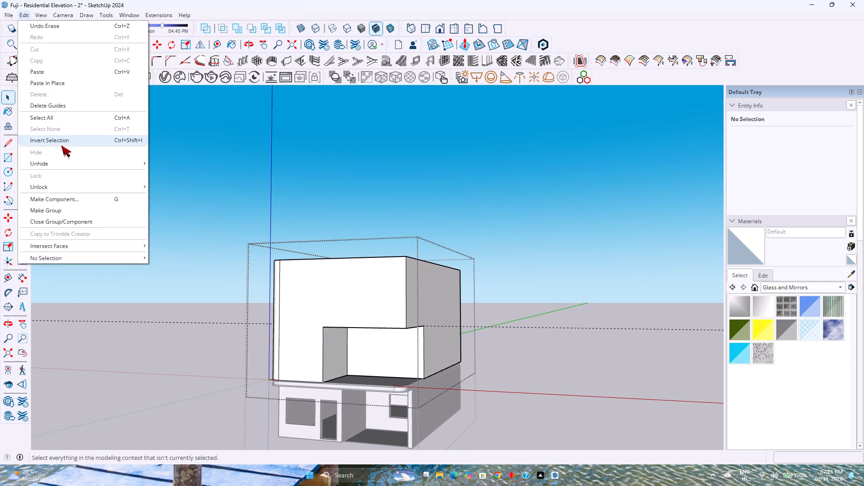
pyautogui.click(186, 184)
pyautogui.click(359, 312)
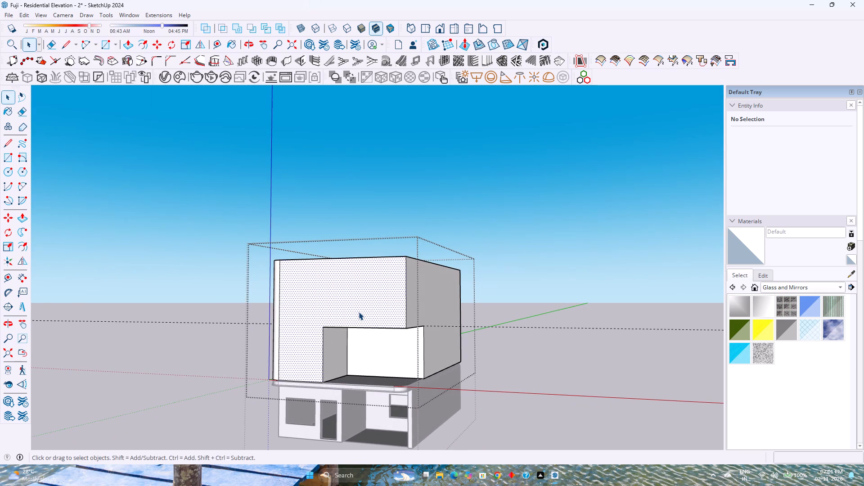
pyautogui.press('Escape')
pyautogui.click(21, 17)
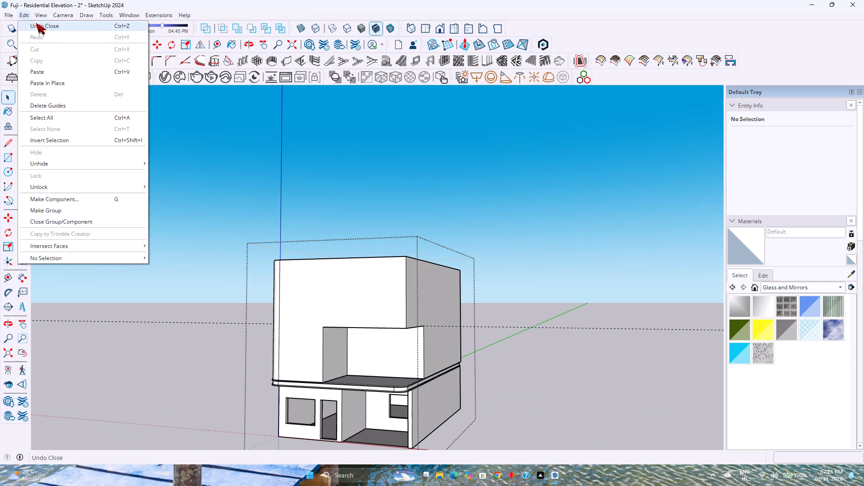
pyautogui.click(176, 184)
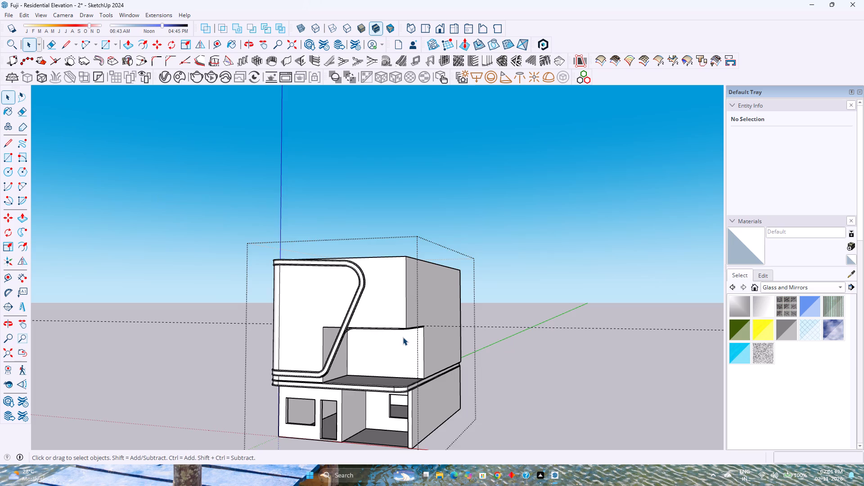
# Examine how the curved band and slim band meet the projecting upper volume and the recess below it.
pyautogui.scroll(3, 403, 337)
pyautogui.scroll(5, 342, 311)
pyautogui.moveTo(269, 323); pyautogui.dragTo(268, 323, button='middle')
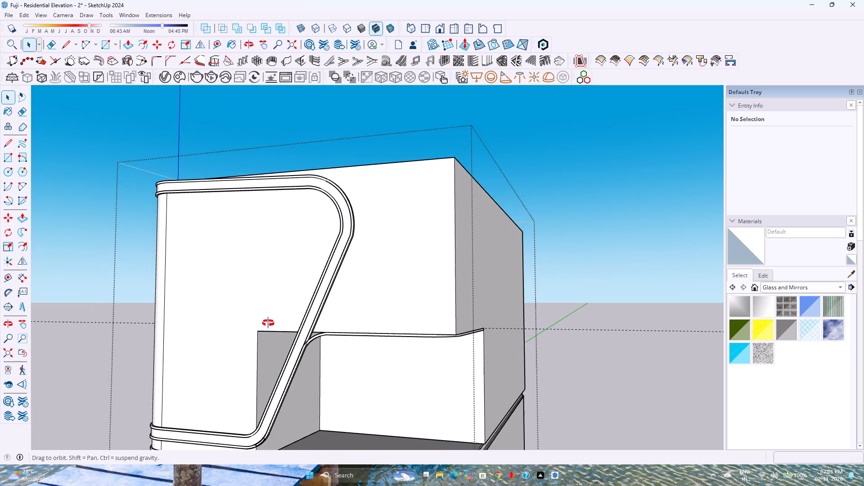
pyautogui.moveTo(268, 323); pyautogui.dragTo(340, 258, button='middle')
pyautogui.middleClick(387, 354)
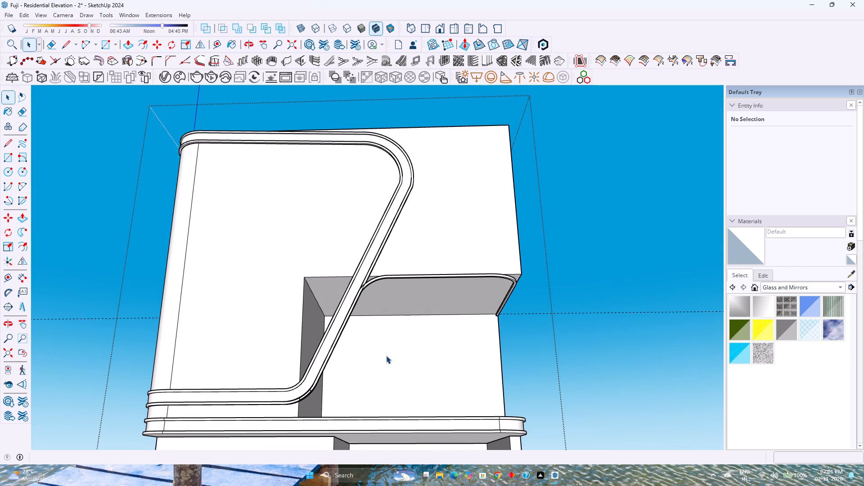
pyautogui.moveTo(342, 237); pyautogui.dragTo(327, 259, button='middle')
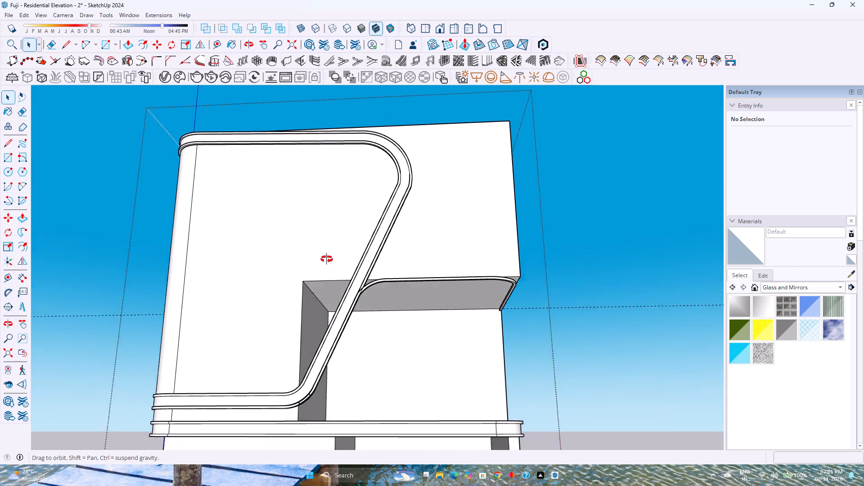
# Open the curved facade band group for editing and select the band's front surface.
pyautogui.moveTo(327, 259); pyautogui.dragTo(317, 305, button='middle')
pyautogui.middleClick(317, 305)
pyautogui.click(394, 211)
pyautogui.click(394, 211)
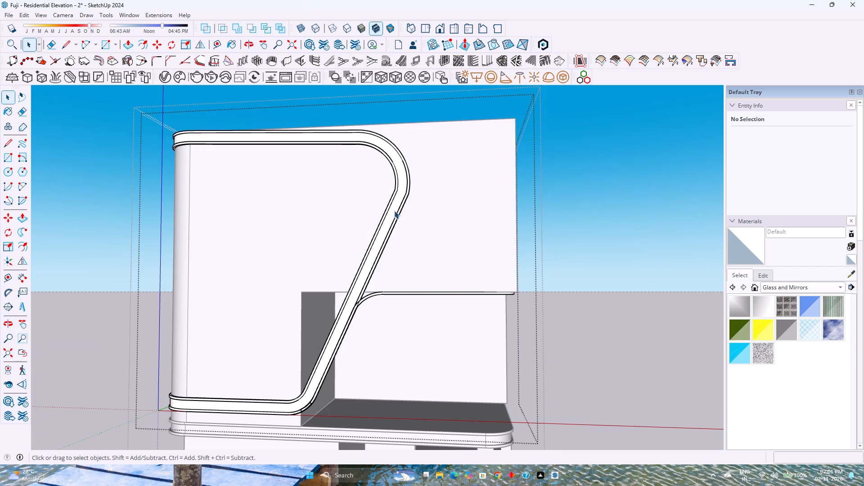
pyautogui.click(394, 211)
# Examine the curved band's path around the rounded building corner and along its lower run.
pyautogui.moveTo(262, 226); pyautogui.dragTo(305, 198, button='middle')
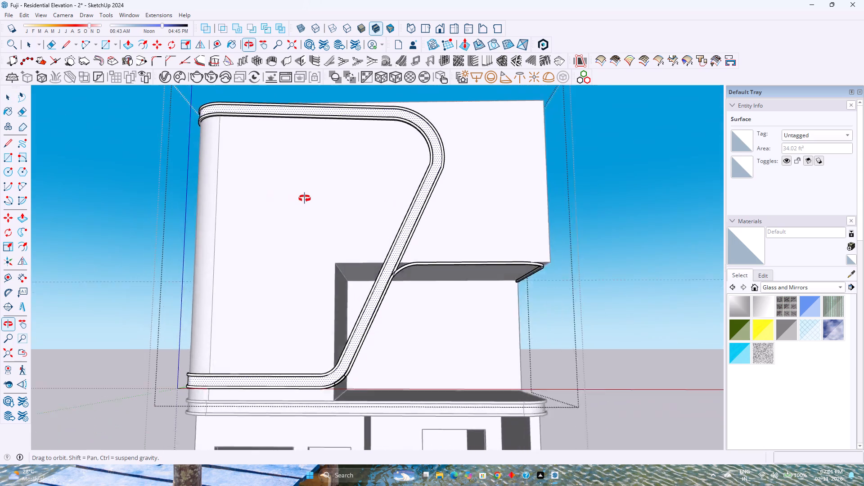
pyautogui.moveTo(305, 198); pyautogui.dragTo(487, 235, button='middle')
pyautogui.middleClick(487, 235)
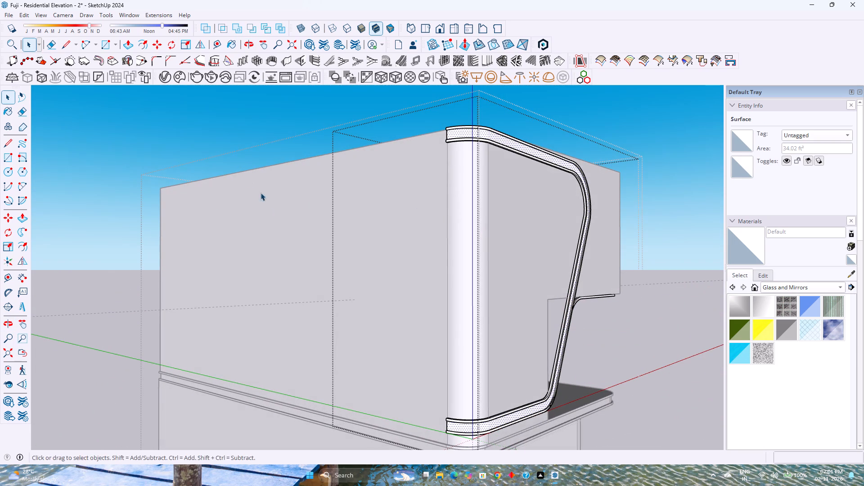
pyautogui.moveTo(386, 287); pyautogui.dragTo(396, 307, button='middle')
pyautogui.scroll(-4, 396, 298)
pyautogui.keyDown('shift'); pyautogui.moveTo(413, 326); pyautogui.dragTo(384, 285, button='middle'); pyautogui.keyUp('shift')
pyautogui.keyDown('shift'); pyautogui.middleClick(384, 285); pyautogui.keyUp('shift')
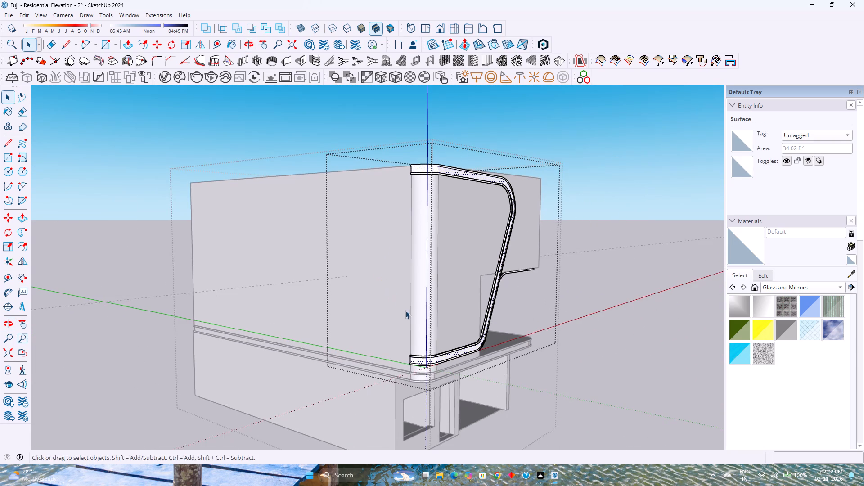
pyautogui.scroll(1, 407, 311)
pyautogui.moveTo(407, 312); pyautogui.dragTo(426, 340, button='middle')
pyautogui.scroll(8, 450, 370)
pyautogui.moveTo(474, 387); pyautogui.dragTo(483, 424, button='middle')
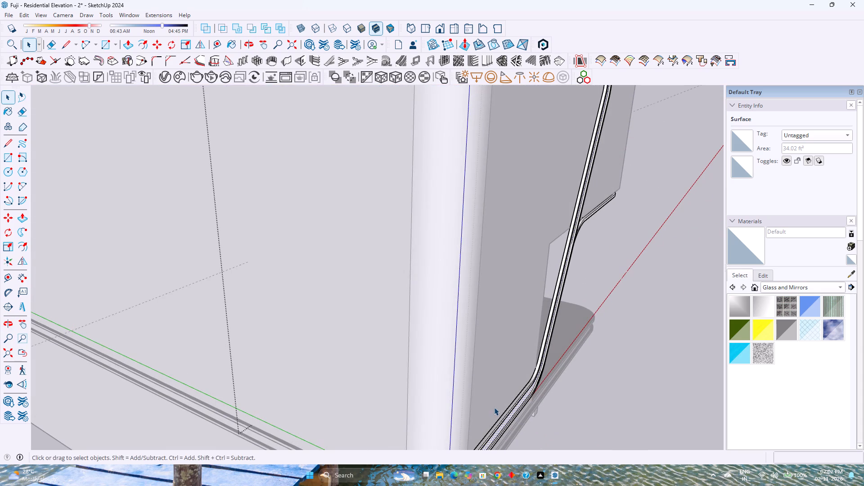
pyautogui.keyDown('shift'); pyautogui.moveTo(486, 400); pyautogui.dragTo(436, 338, button='middle'); pyautogui.keyUp('shift')
pyautogui.keyDown('shift'); pyautogui.middleClick(436, 338); pyautogui.keyUp('shift')
pyautogui.scroll(7, 456, 370)
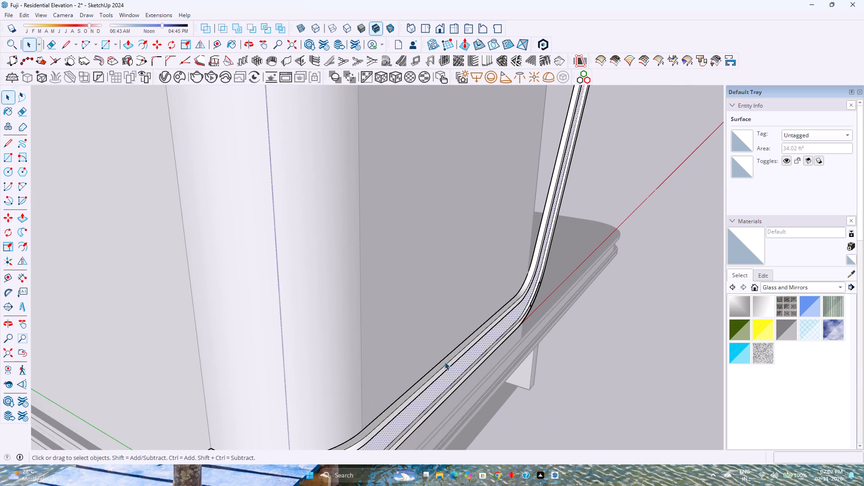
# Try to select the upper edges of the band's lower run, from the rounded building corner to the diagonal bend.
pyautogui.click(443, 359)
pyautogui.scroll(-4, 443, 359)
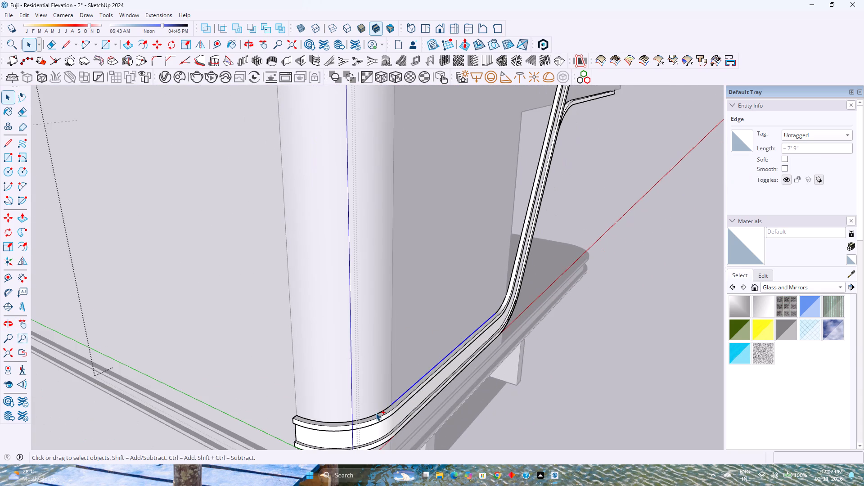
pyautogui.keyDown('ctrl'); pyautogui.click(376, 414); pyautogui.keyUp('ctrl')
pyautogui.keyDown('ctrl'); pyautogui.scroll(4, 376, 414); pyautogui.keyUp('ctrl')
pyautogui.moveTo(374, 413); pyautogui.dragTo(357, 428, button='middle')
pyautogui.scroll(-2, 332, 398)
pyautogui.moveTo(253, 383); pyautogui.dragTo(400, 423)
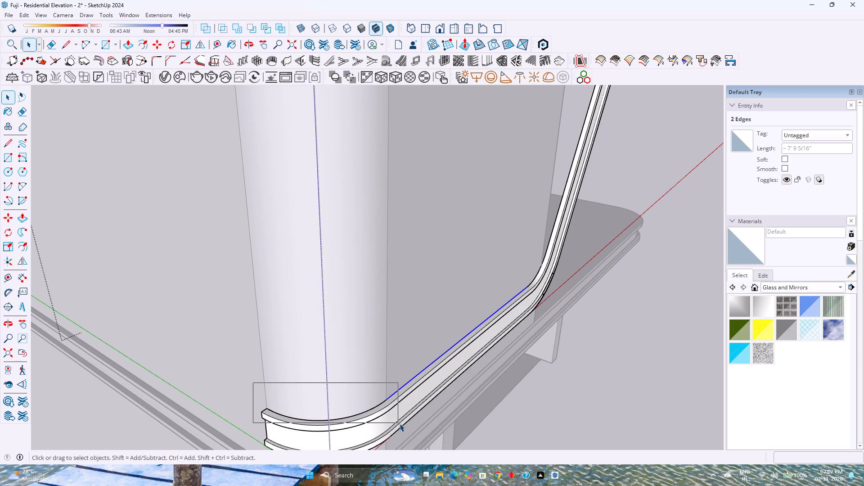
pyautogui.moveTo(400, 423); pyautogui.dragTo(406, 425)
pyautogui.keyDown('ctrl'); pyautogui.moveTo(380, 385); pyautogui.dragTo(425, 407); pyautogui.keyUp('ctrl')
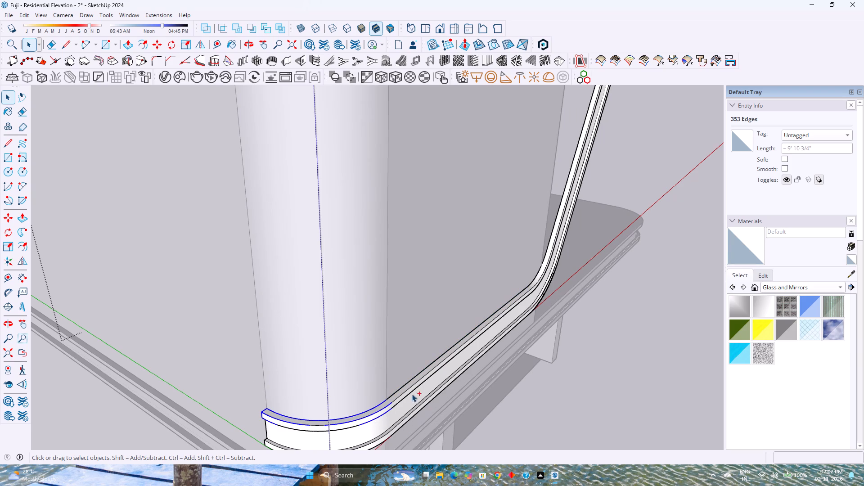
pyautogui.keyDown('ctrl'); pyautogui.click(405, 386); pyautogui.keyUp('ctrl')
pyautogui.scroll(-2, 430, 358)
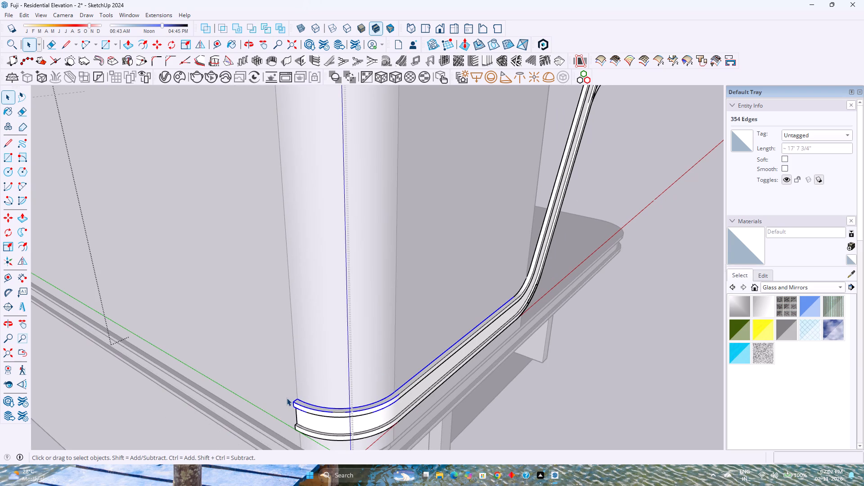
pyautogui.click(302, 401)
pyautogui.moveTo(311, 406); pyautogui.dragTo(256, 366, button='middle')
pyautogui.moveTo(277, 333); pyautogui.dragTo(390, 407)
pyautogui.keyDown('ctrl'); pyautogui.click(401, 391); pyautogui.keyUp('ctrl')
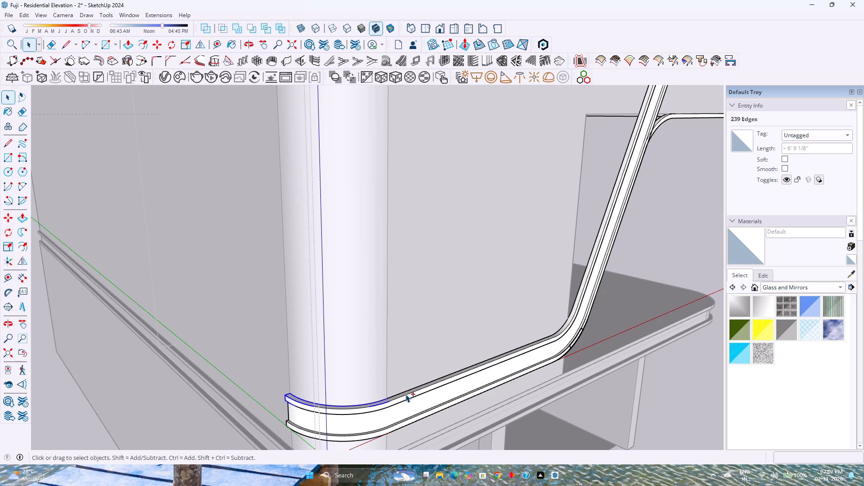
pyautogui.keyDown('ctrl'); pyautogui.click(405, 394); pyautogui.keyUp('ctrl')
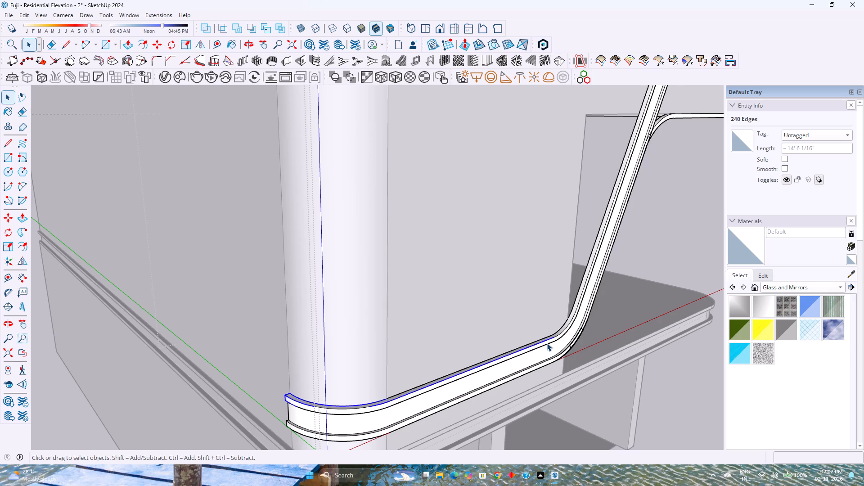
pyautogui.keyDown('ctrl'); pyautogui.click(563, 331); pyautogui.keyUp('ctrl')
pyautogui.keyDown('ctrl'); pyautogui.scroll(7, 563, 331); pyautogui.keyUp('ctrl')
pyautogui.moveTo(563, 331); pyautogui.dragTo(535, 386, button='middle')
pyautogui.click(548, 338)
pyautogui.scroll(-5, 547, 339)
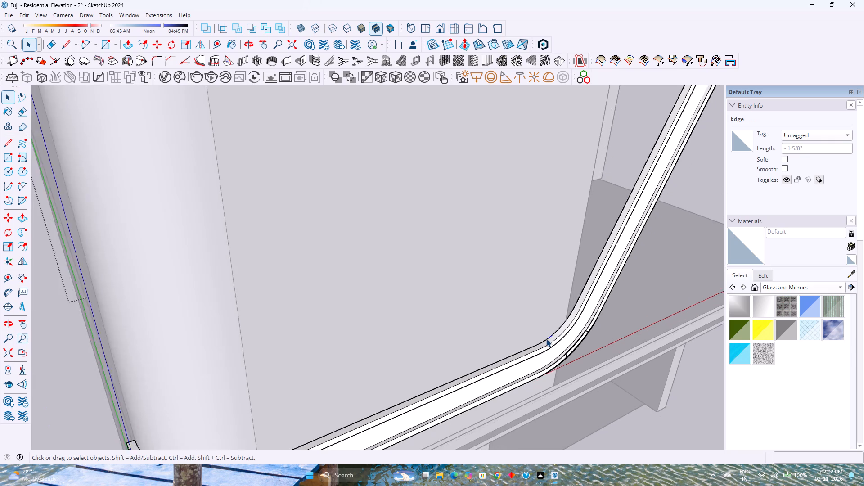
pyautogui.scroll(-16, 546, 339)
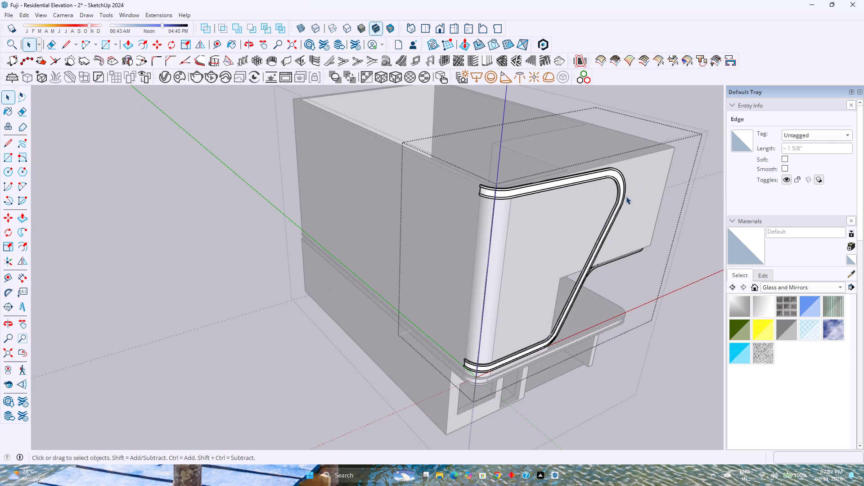
# Copy all the connected curved and slim band geometry along the green axis to a clear spot in front of the facade.
pyautogui.click(618, 175)
pyautogui.tripleClick(616, 175)
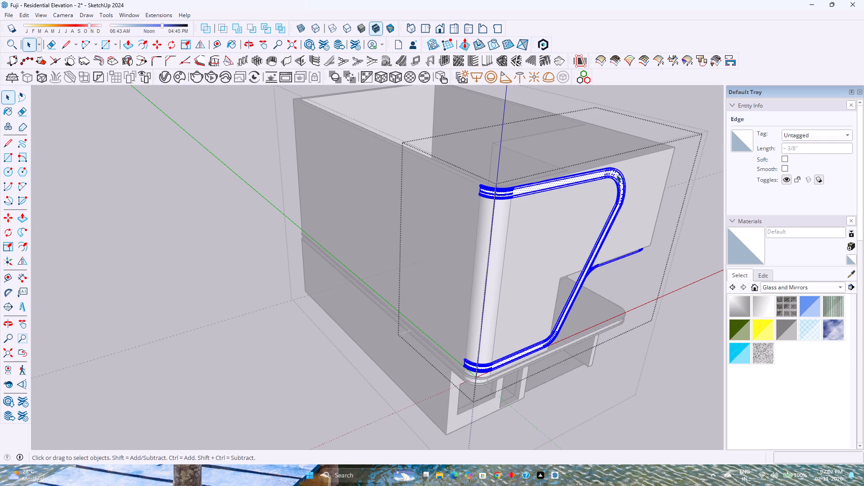
pyautogui.press('m')
pyautogui.scroll(2, 490, 180)
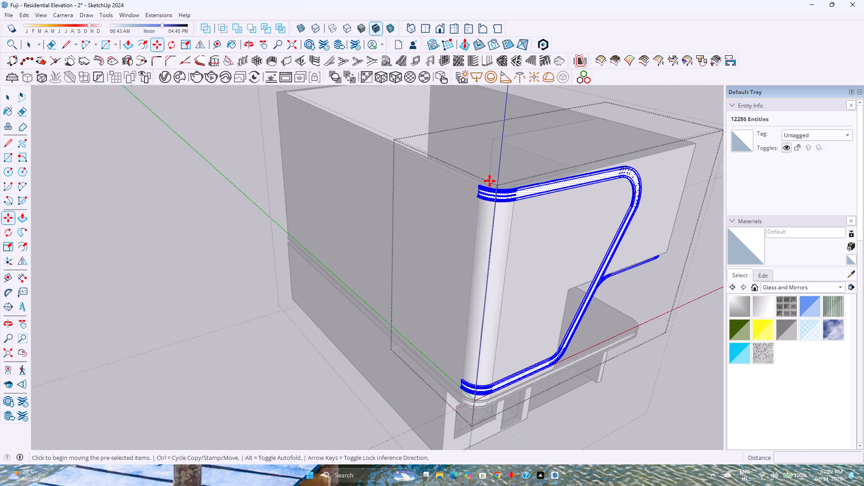
pyautogui.scroll(6, 490, 181)
pyautogui.click(459, 189)
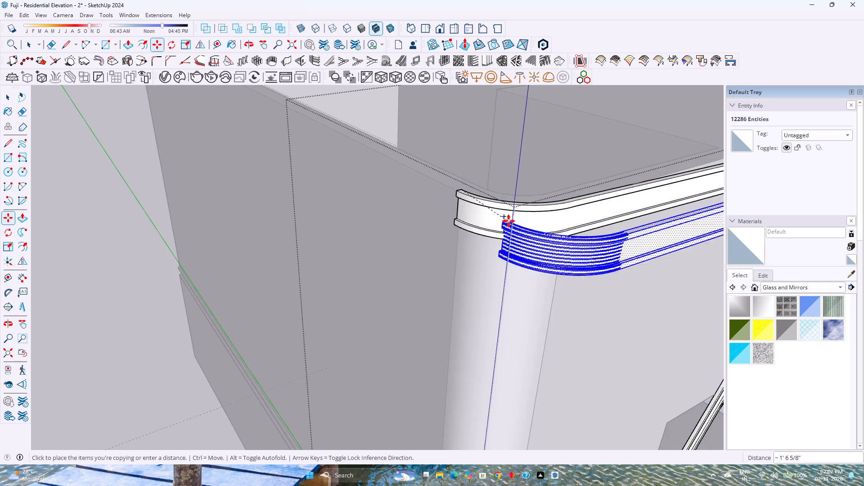
pyautogui.scroll(-15, 508, 221)
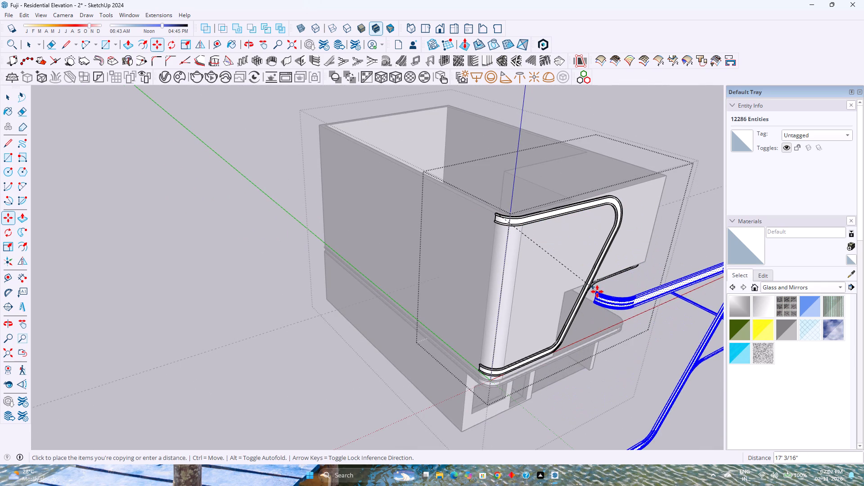
pyautogui.press('Left')
pyautogui.scroll(-5, 597, 292)
pyautogui.click(614, 301)
pyautogui.press('space')
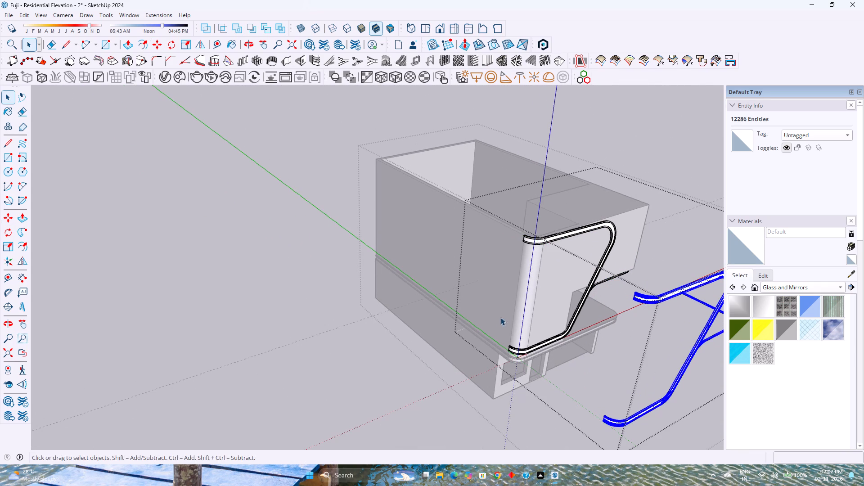
# Examine the copied bands from the front, the side and behind, including the slim band's rounded corner.
pyautogui.keyDown('shift'); pyautogui.moveTo(564, 318); pyautogui.dragTo(463, 233, button='middle'); pyautogui.keyUp('shift')
pyautogui.keyDown('shift'); pyautogui.middleClick(463, 232); pyautogui.keyUp('shift')
pyautogui.scroll(4, 506, 274)
pyautogui.moveTo(506, 274); pyautogui.dragTo(396, 289, button='middle')
pyautogui.scroll(-3, 392, 285)
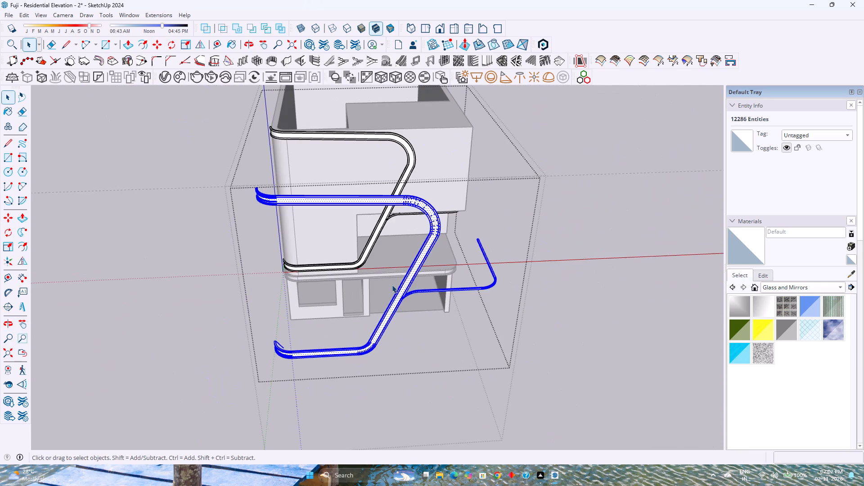
pyautogui.keyDown('shift'); pyautogui.moveTo(379, 285); pyautogui.dragTo(378, 264, button='middle'); pyautogui.keyUp('shift')
pyautogui.moveTo(397, 277); pyautogui.dragTo(173, 343, button='middle')
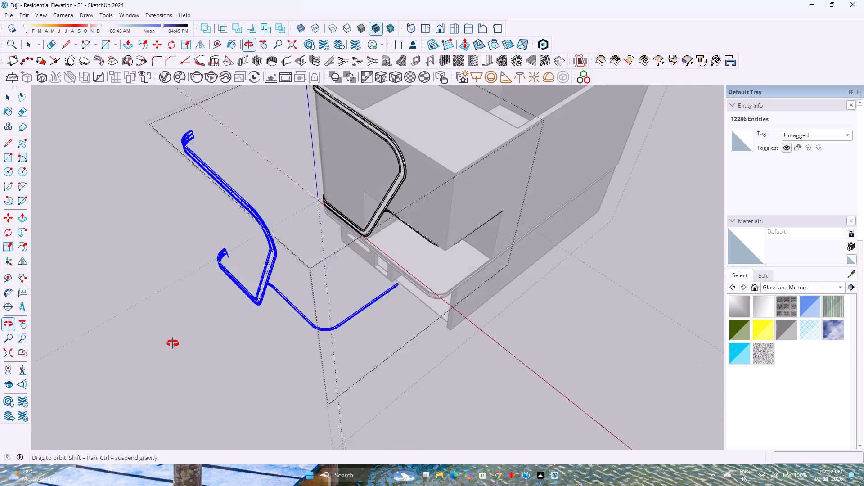
pyautogui.moveTo(173, 343); pyautogui.dragTo(100, 341, button='middle')
pyautogui.middleClick(97, 340)
pyautogui.click(287, 319)
pyautogui.keyDown('shift'); pyautogui.moveTo(276, 302); pyautogui.dragTo(326, 351, button='middle'); pyautogui.keyUp('shift')
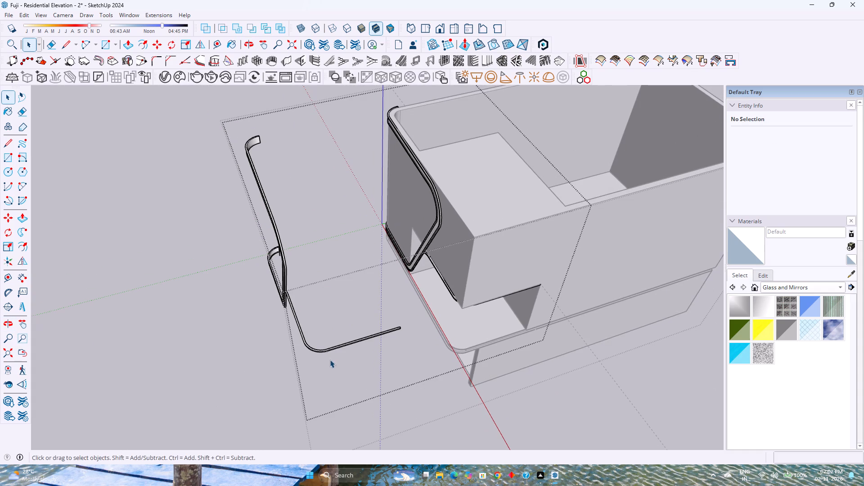
pyautogui.click(325, 348)
pyautogui.doubleClick(325, 349)
pyautogui.keyDown('shift'); pyautogui.moveTo(311, 321); pyautogui.dragTo(362, 363, button='middle'); pyautogui.keyUp('shift')
pyautogui.moveTo(362, 364); pyautogui.dragTo(183, 342, button='middle')
pyautogui.scroll(8, 308, 233)
pyautogui.scroll(3, 202, 248)
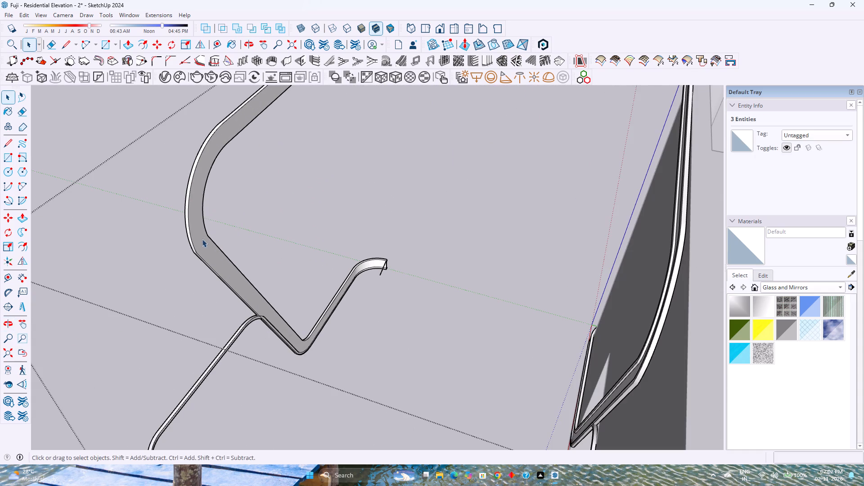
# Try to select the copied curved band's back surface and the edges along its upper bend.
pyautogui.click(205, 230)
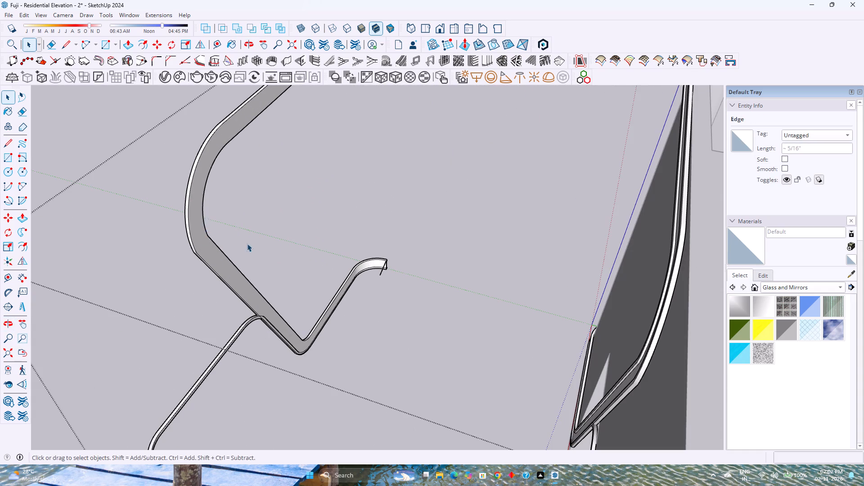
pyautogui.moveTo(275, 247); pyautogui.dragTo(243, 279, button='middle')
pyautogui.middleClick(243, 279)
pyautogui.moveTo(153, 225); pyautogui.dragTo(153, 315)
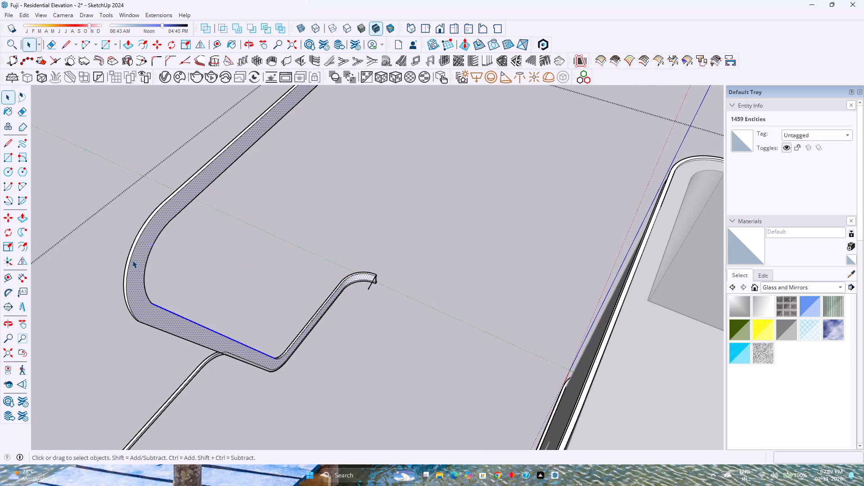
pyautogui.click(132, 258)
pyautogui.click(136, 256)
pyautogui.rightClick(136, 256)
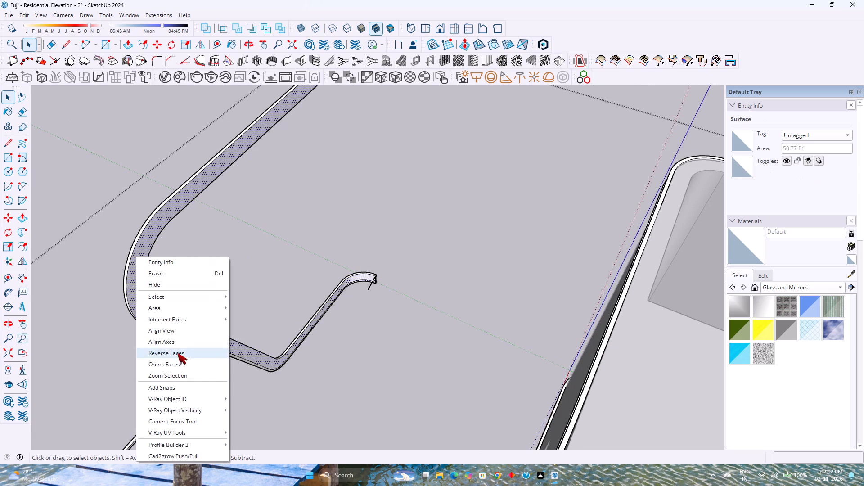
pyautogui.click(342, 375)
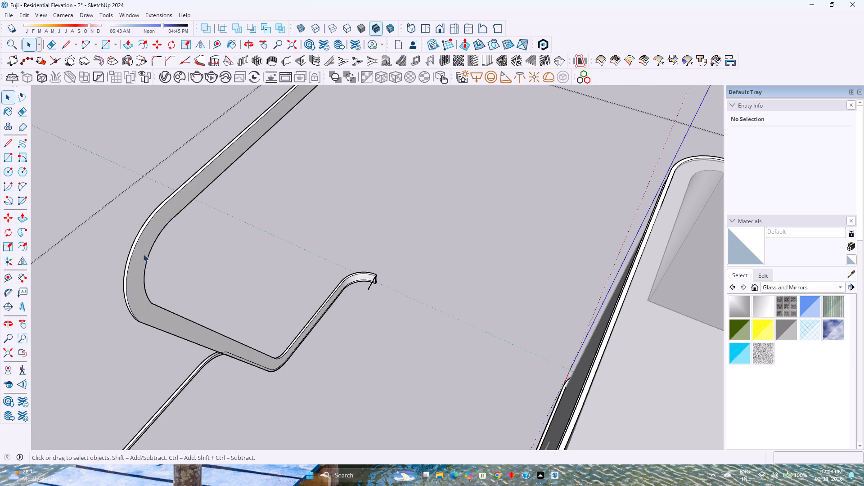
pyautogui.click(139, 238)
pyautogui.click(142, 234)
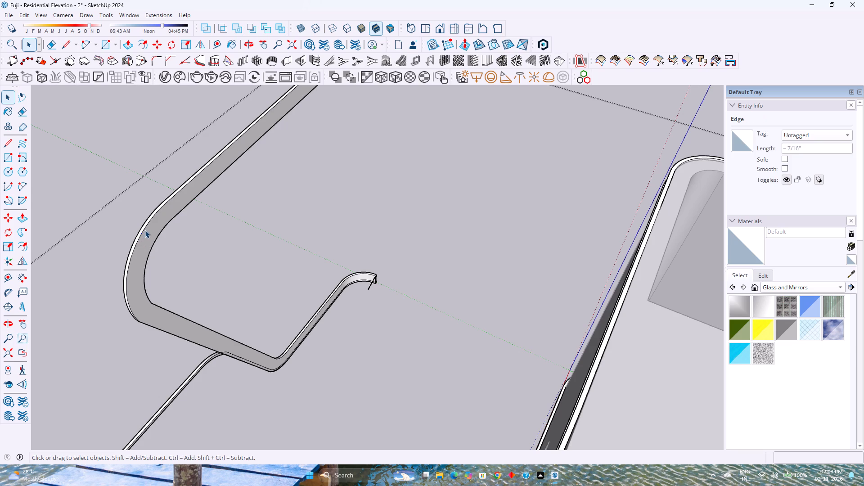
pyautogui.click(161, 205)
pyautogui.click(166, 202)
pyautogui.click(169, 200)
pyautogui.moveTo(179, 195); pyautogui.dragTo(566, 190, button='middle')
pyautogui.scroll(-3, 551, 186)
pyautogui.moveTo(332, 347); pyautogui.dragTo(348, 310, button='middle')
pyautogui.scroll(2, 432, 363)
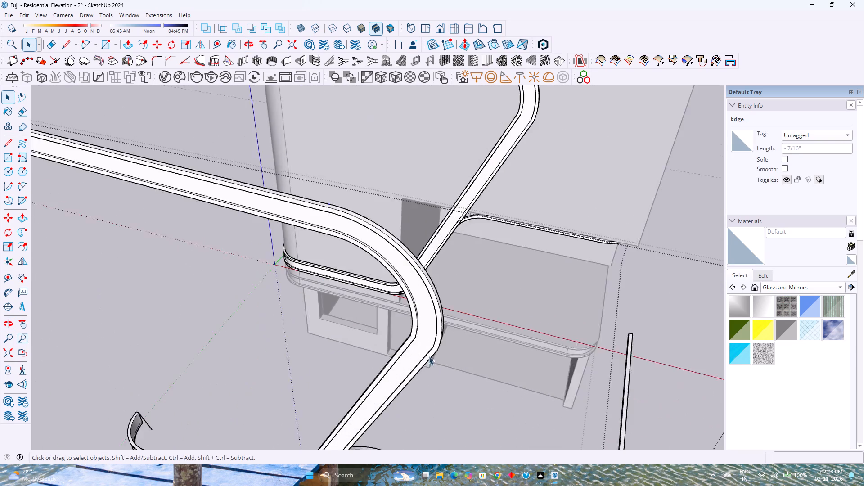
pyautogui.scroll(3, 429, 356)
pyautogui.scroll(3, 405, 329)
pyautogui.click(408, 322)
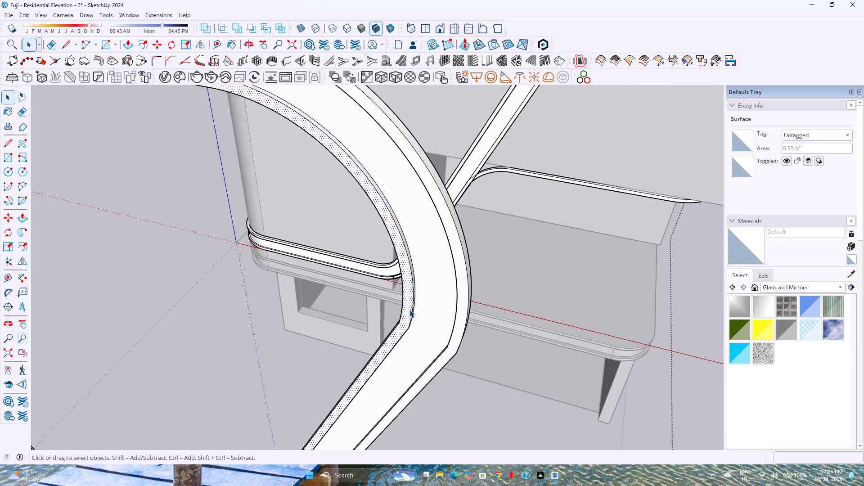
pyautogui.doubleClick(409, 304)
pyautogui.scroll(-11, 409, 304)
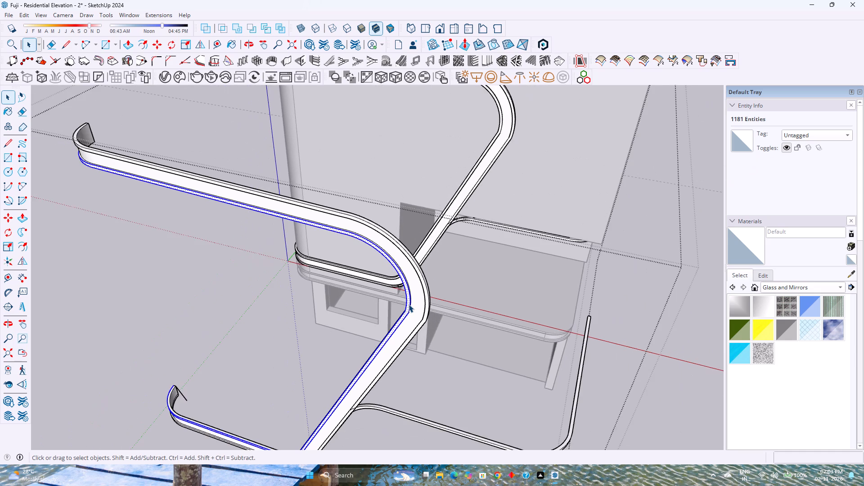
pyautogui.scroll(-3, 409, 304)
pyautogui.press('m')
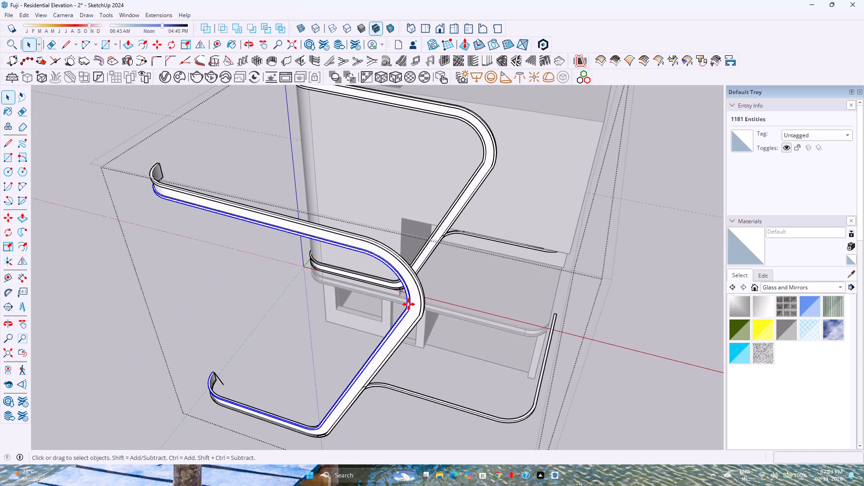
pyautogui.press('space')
# Delete the stray edge sticking out at the lower open end of the copied curved band.
pyautogui.scroll(6, 216, 374)
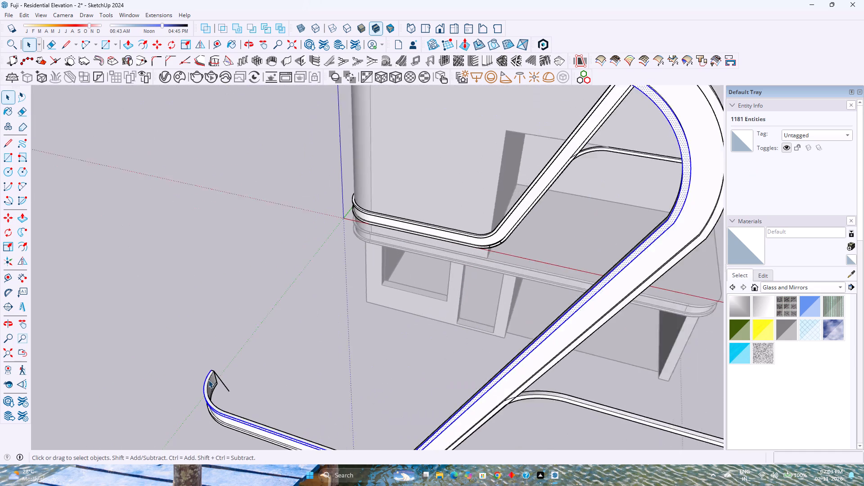
pyautogui.scroll(1, 208, 380)
pyautogui.click(222, 381)
pyautogui.press('Delete')
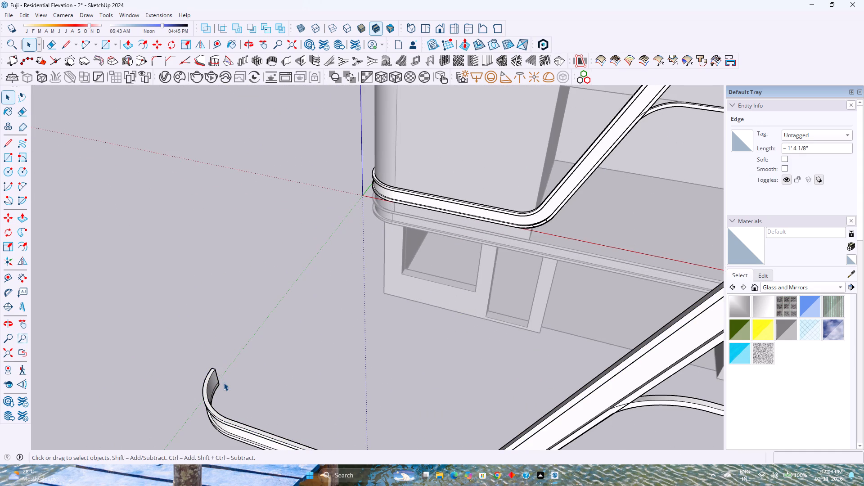
# Examine the copied curved band's back surface from its open end around to the lower bend.
pyautogui.scroll(-2, 214, 372)
pyautogui.scroll(11, 215, 376)
pyautogui.moveTo(218, 395); pyautogui.dragTo(168, 374, button='middle')
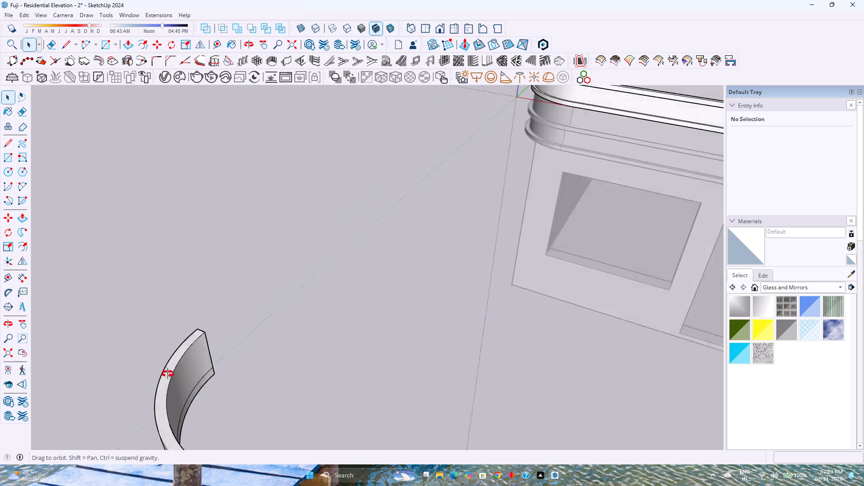
pyautogui.moveTo(168, 374); pyautogui.dragTo(109, 321, button='middle')
pyautogui.middleClick(99, 313)
pyautogui.moveTo(82, 310); pyautogui.dragTo(9, 310, button='middle')
pyautogui.click(326, 306)
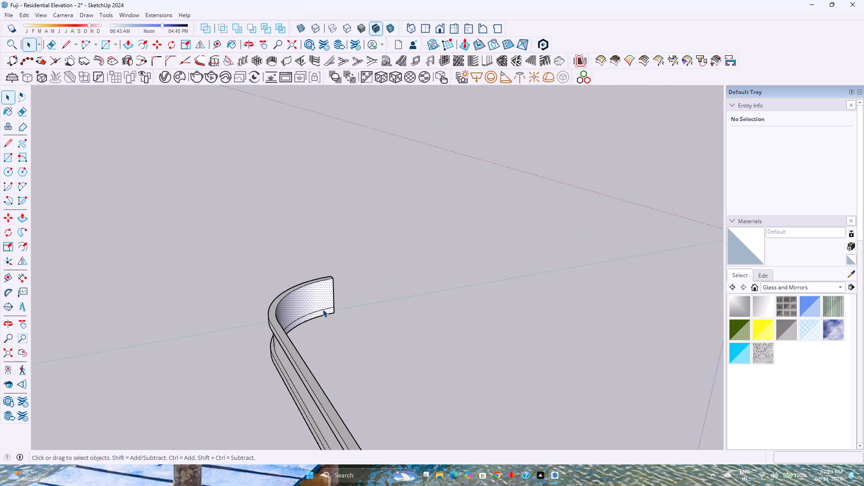
pyautogui.click(323, 309)
pyautogui.moveTo(367, 328); pyautogui.dragTo(241, 302, button='middle')
pyautogui.middleClick(241, 302)
pyautogui.scroll(-8, 244, 303)
pyautogui.moveTo(461, 364); pyautogui.dragTo(436, 356, button='middle')
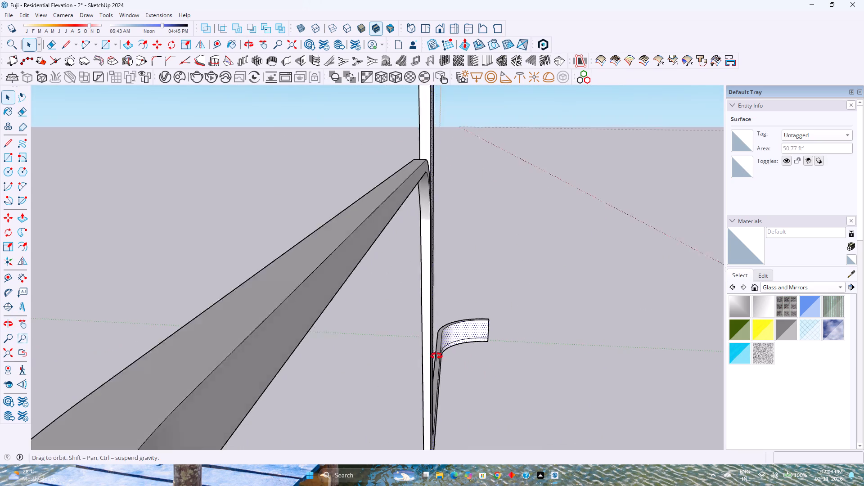
pyautogui.moveTo(436, 356); pyautogui.dragTo(309, 327, button='middle')
pyautogui.scroll(-2, 310, 328)
pyautogui.scroll(10, 564, 437)
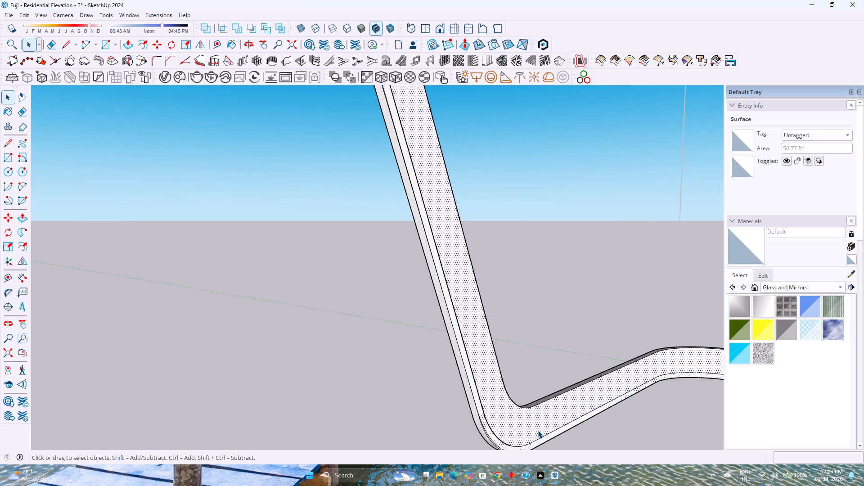
pyautogui.scroll(3, 538, 430)
pyautogui.keyDown('shift'); pyautogui.moveTo(535, 422); pyautogui.dragTo(460, 333, button='middle'); pyautogui.keyUp('shift')
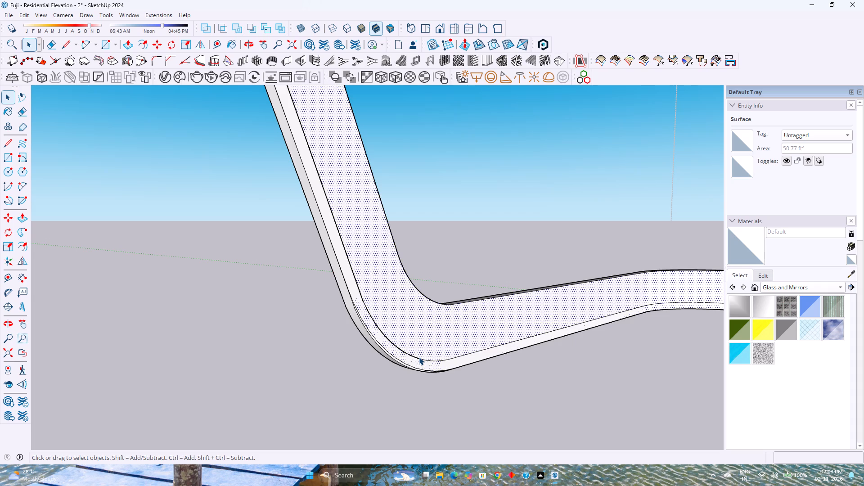
# Weld the boundary edges of the copied curved band's back surface into one continuous curve.
pyautogui.click(419, 357)
pyautogui.doubleClick(414, 355)
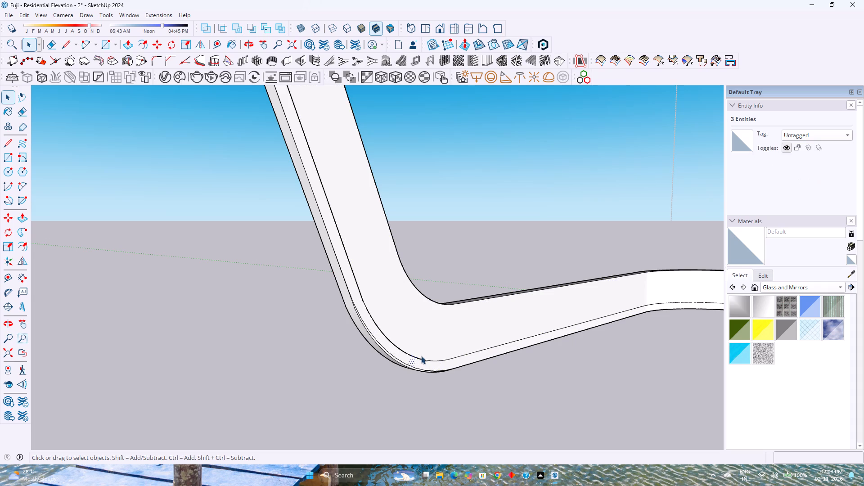
pyautogui.click(445, 361)
pyautogui.click(452, 358)
pyautogui.click(449, 338)
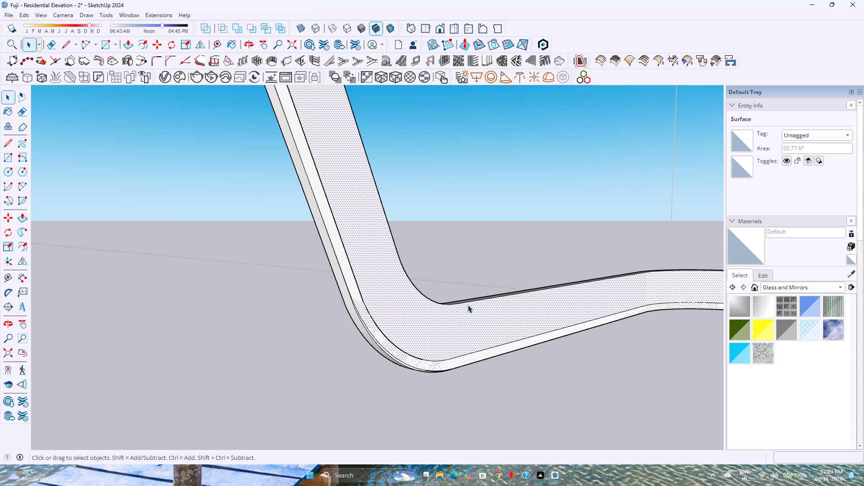
pyautogui.click(468, 305)
pyautogui.click(469, 303)
pyautogui.doubleClick(464, 320)
pyautogui.scroll(-2, 464, 320)
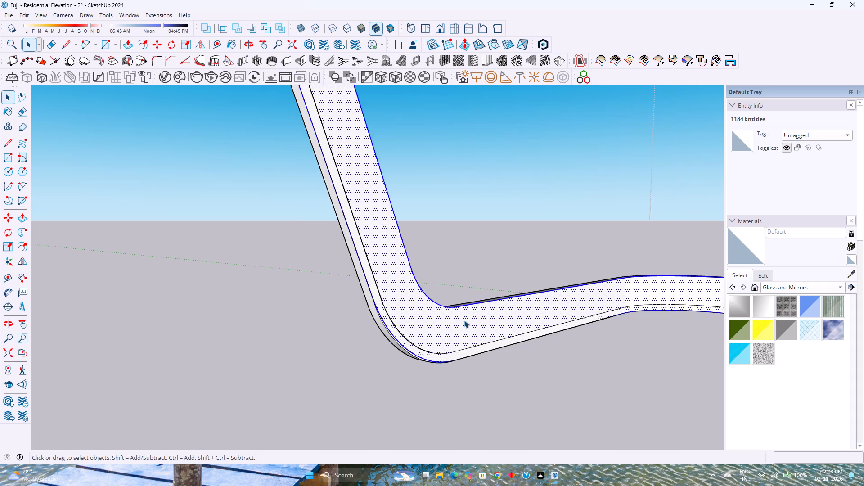
pyautogui.moveTo(463, 320); pyautogui.dragTo(408, 427, button='middle')
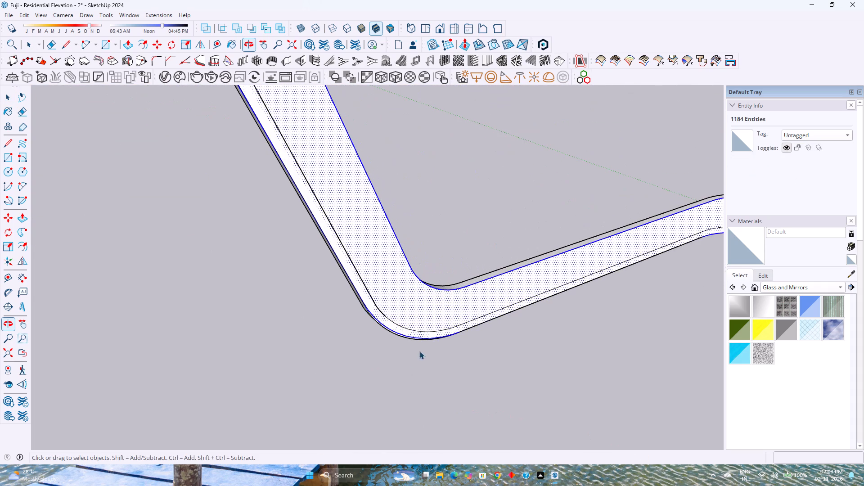
pyautogui.rightClick(443, 315)
pyautogui.click(494, 186)
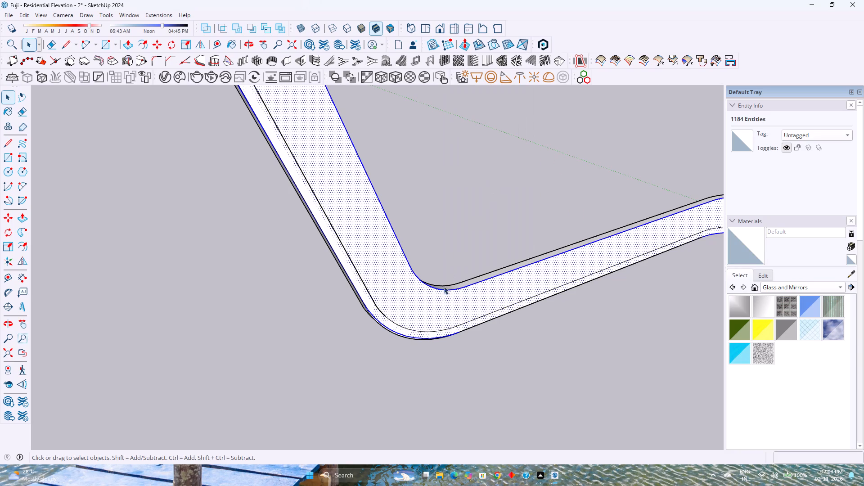
# Copy the welded outline curve about 47' 10 1/2" along the red axis to a clear spot beside the building.
pyautogui.click(444, 289)
pyautogui.press('m')
pyautogui.click(443, 291)
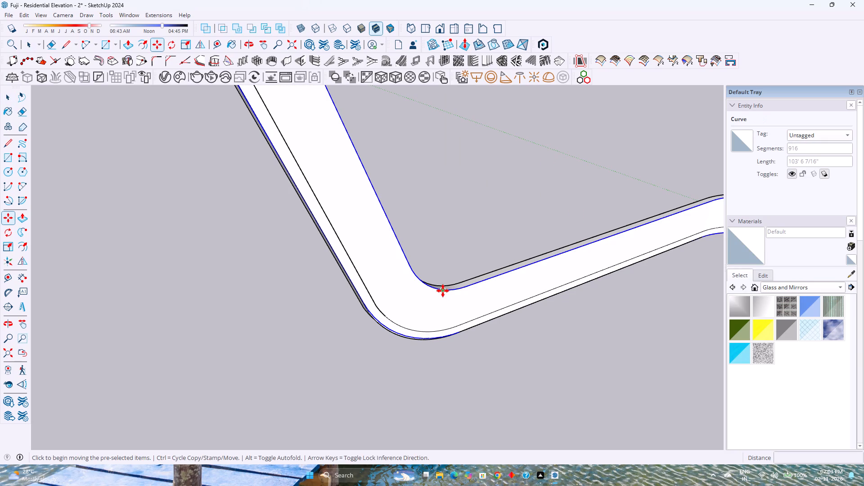
pyautogui.scroll(-17, 336, 318)
pyautogui.scroll(-12, 336, 318)
pyautogui.scroll(4, 336, 318)
pyautogui.scroll(-8, 336, 318)
pyautogui.scroll(4, 340, 318)
pyautogui.scroll(-4, 340, 318)
pyautogui.scroll(2, 340, 318)
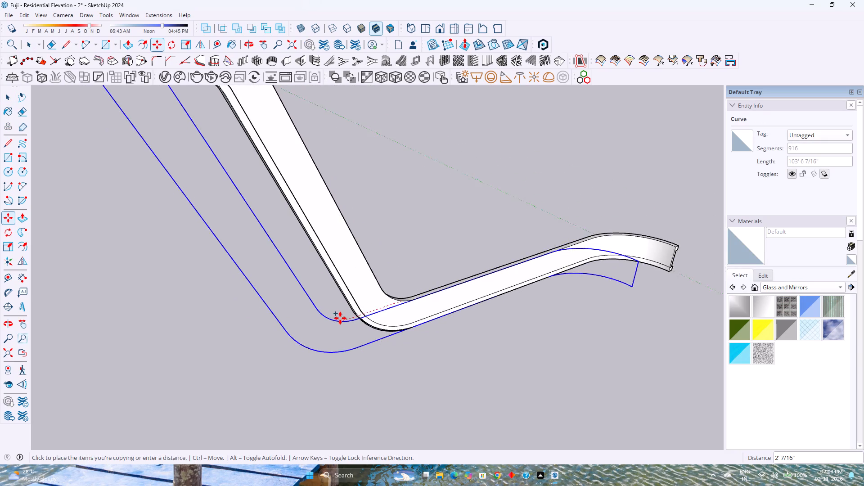
pyautogui.scroll(-17, 340, 318)
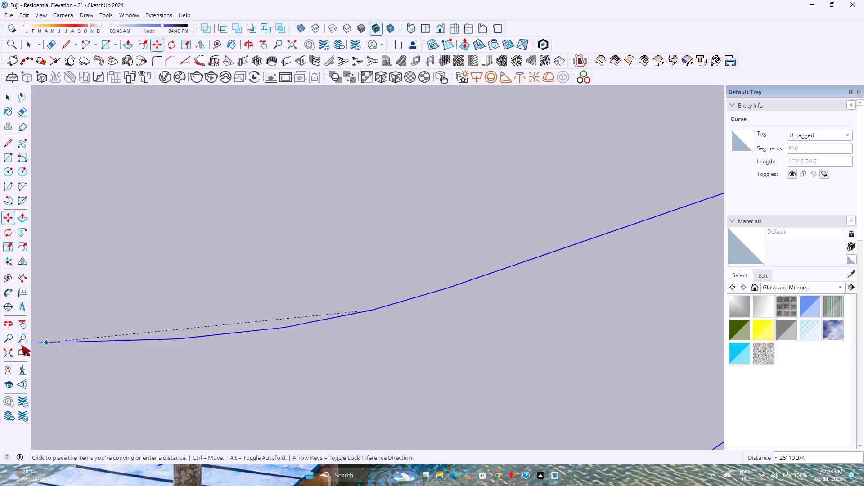
pyautogui.click(6, 352)
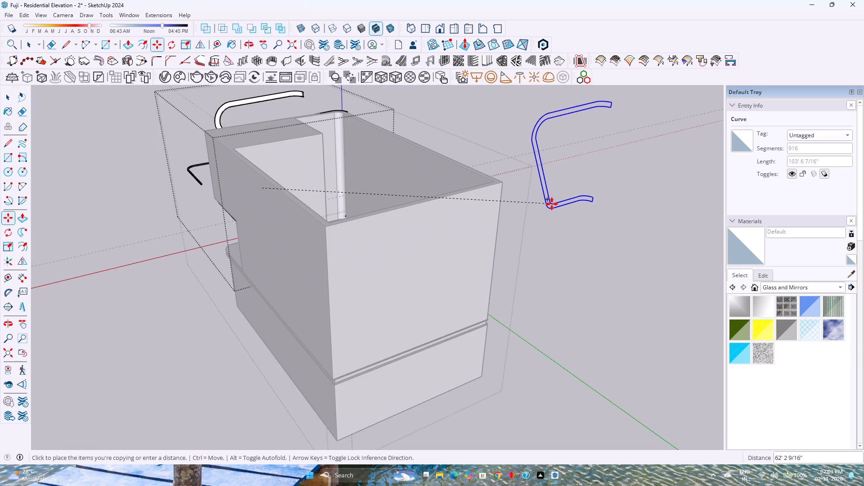
pyautogui.scroll(2, 552, 204)
pyautogui.keyDown('shift'); pyautogui.moveTo(552, 204); pyautogui.dragTo(373, 376, button='middle'); pyautogui.keyUp('shift')
pyautogui.moveTo(389, 299); pyautogui.dragTo(252, 361, button='middle')
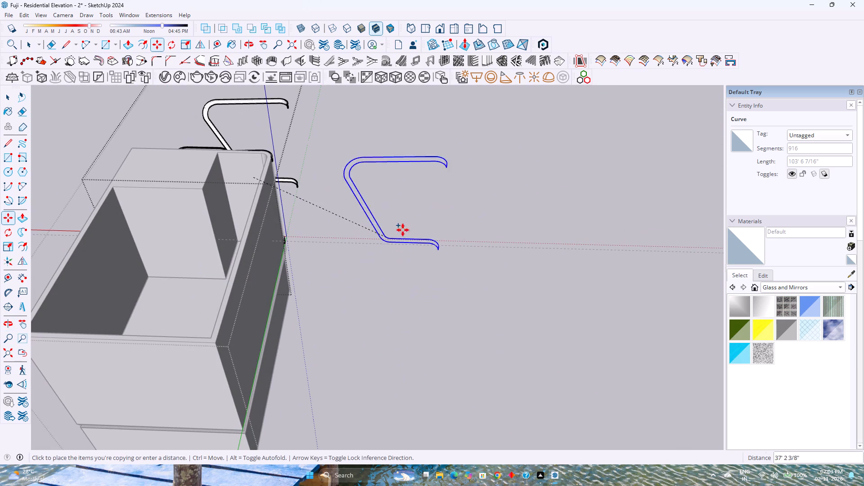
pyautogui.press('Right')
pyautogui.click(463, 197)
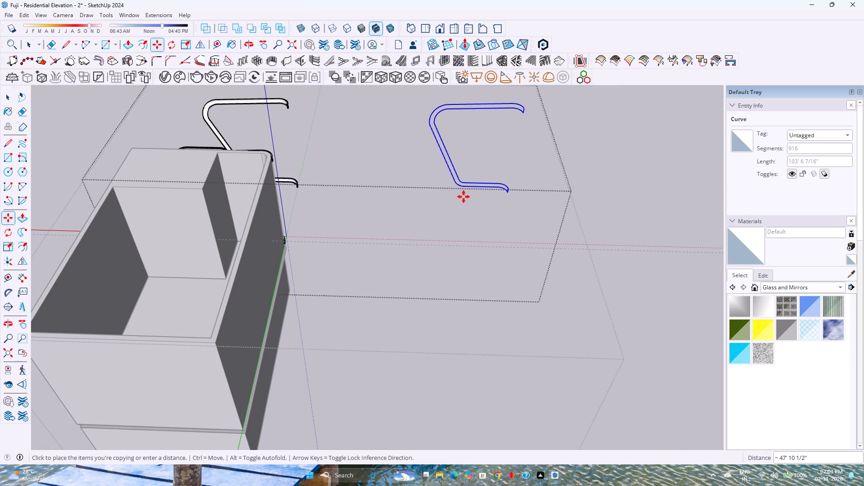
pyautogui.press('space')
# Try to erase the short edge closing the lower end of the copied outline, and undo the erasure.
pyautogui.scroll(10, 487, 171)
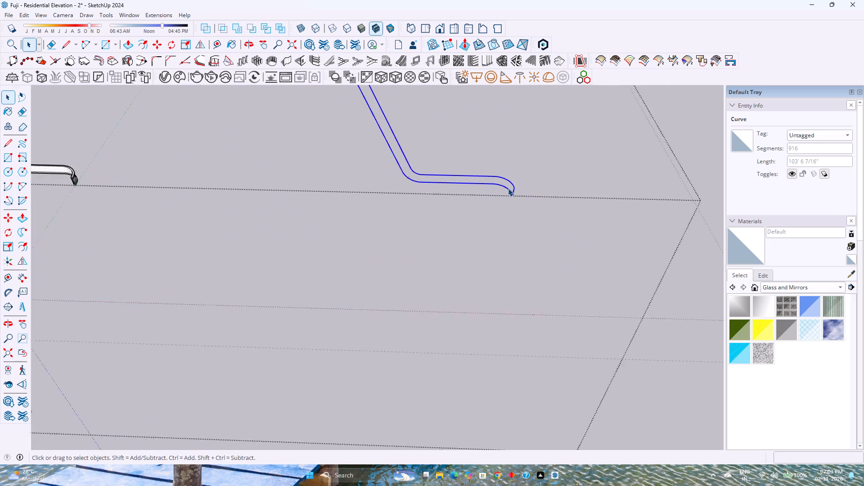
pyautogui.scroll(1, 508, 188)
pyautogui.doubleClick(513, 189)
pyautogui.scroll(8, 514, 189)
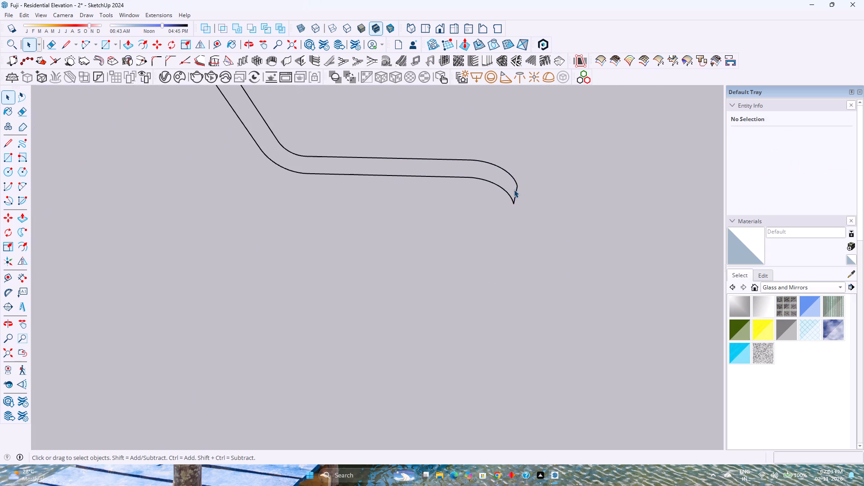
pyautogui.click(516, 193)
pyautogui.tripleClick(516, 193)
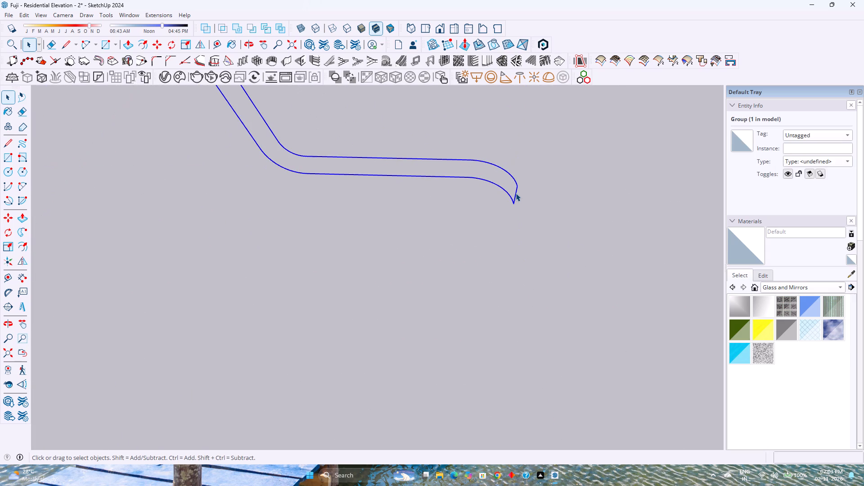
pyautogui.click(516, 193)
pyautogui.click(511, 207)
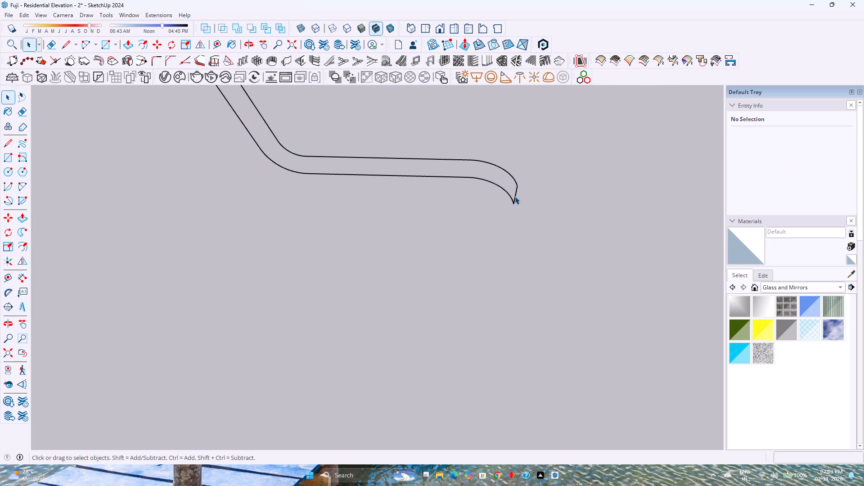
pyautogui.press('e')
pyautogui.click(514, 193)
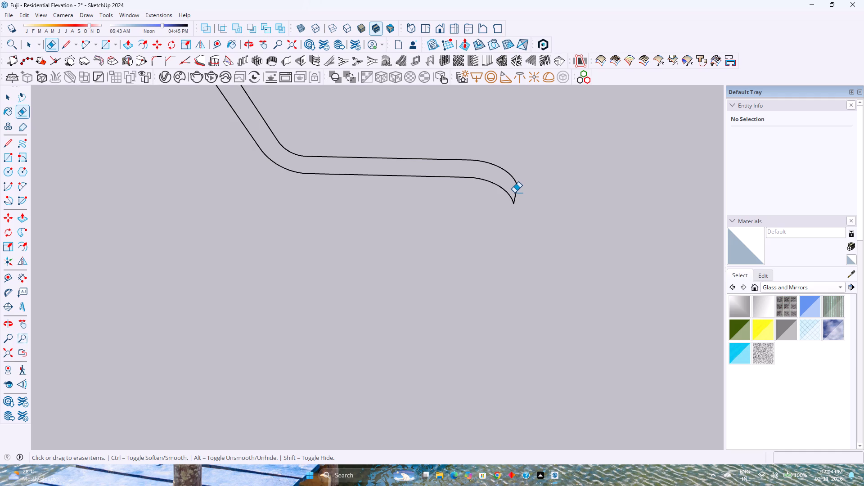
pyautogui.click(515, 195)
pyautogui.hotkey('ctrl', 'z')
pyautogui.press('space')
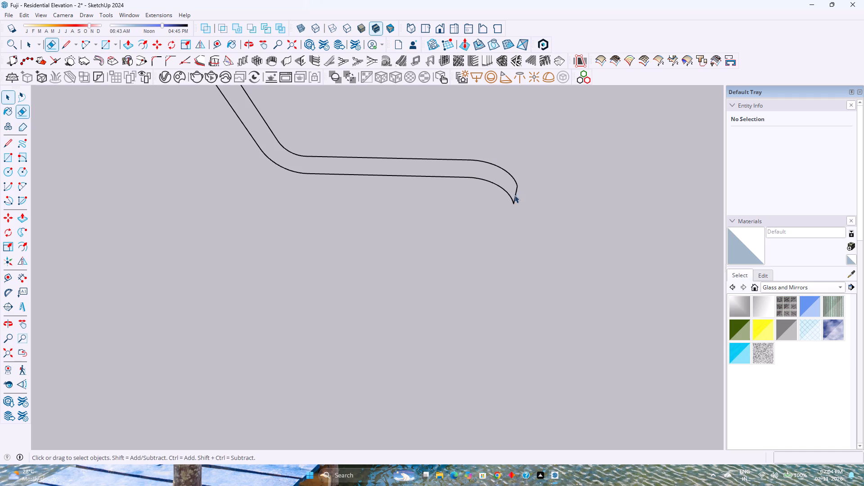
# Explode the copied outline curve into separate edges.
pyautogui.click(517, 188)
pyautogui.rightClick(517, 188)
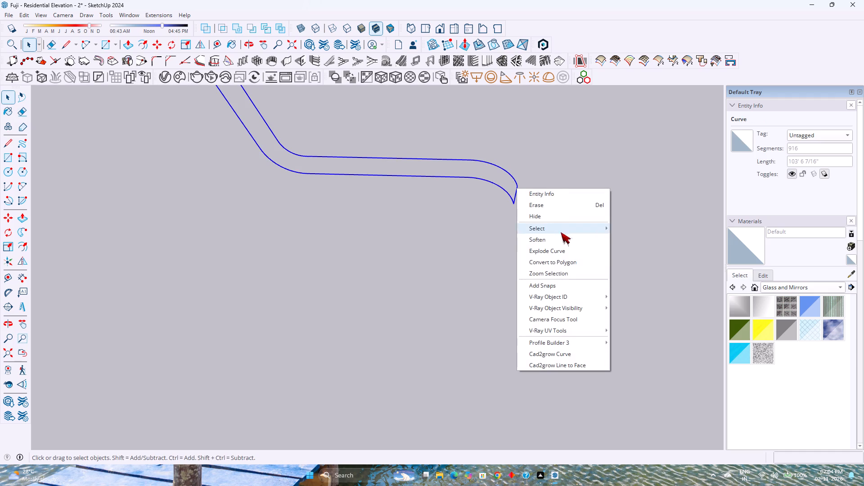
pyautogui.click(552, 249)
pyautogui.click(482, 235)
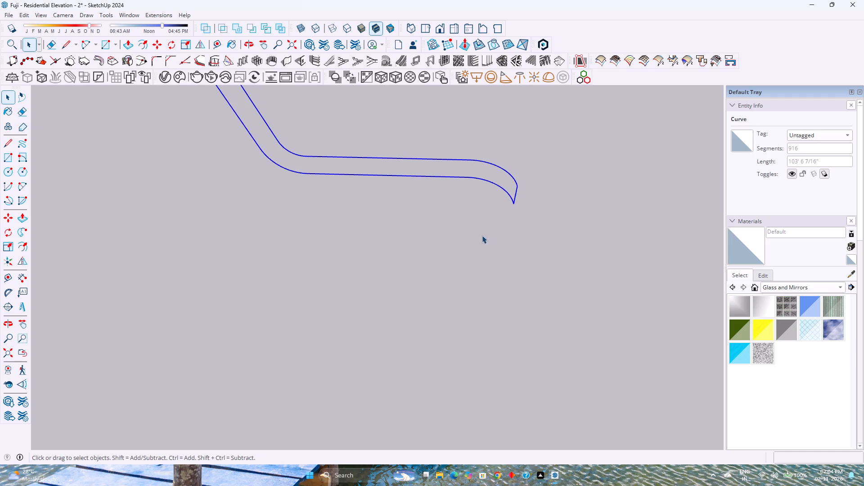
# Delete the two short edges closing the lower and upper ends of the copied outline.
pyautogui.click(516, 196)
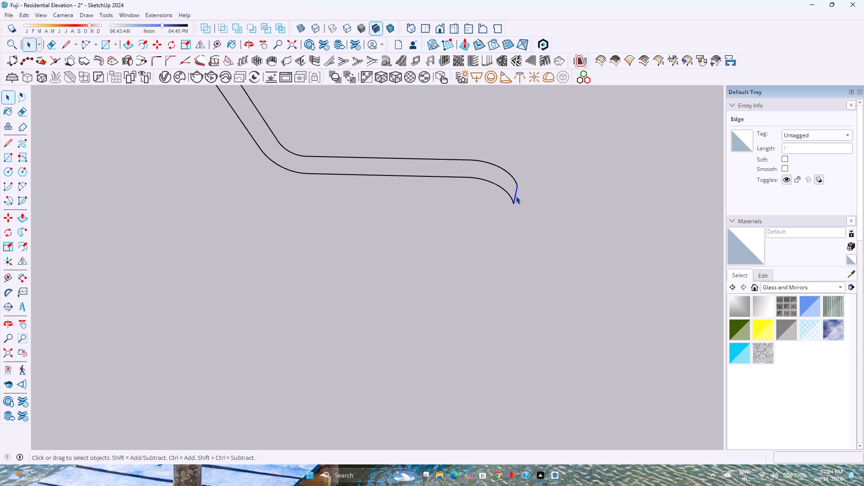
pyautogui.press('Delete')
pyautogui.scroll(-8, 517, 196)
pyautogui.keyDown('shift'); pyautogui.moveTo(521, 195); pyautogui.dragTo(541, 343, button='middle'); pyautogui.keyUp('shift')
pyautogui.scroll(-5, 541, 343)
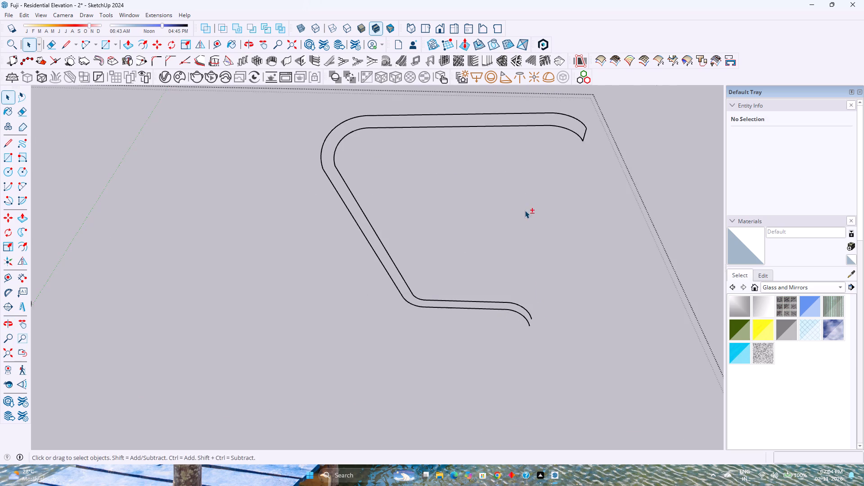
pyautogui.keyDown('shift'); pyautogui.moveTo(525, 209); pyautogui.dragTo(512, 288, button='middle'); pyautogui.keyUp('shift')
pyautogui.scroll(2, 561, 219)
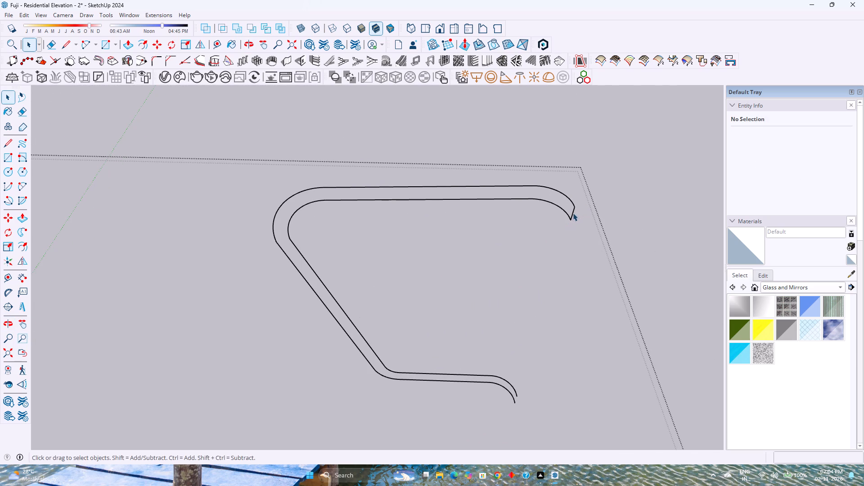
pyautogui.click(572, 213)
pyautogui.press('Delete')
# Erase the outer line's upper end arc and long upper straight edge from the copied outline, including the leftover fragment.
pyautogui.click(513, 388)
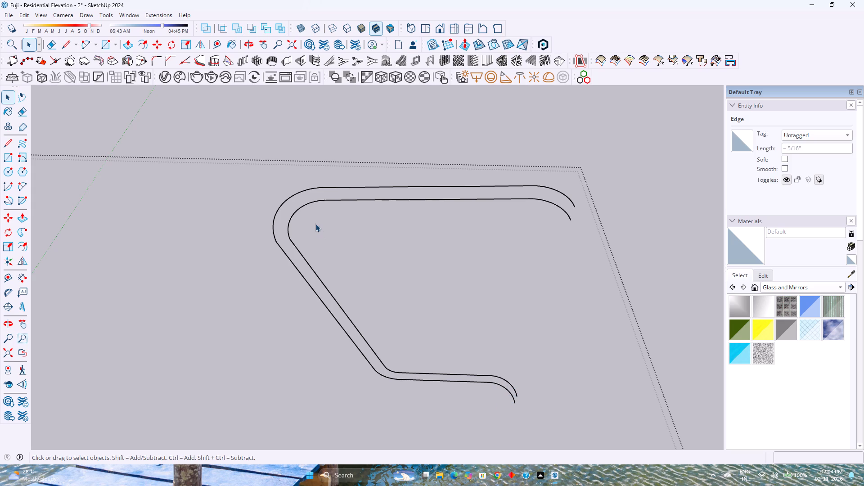
pyautogui.press('e')
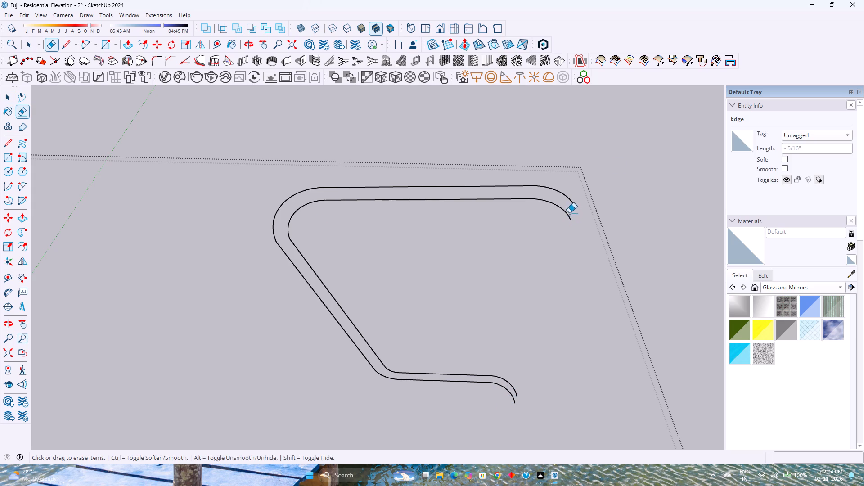
pyautogui.moveTo(574, 206); pyautogui.dragTo(563, 193)
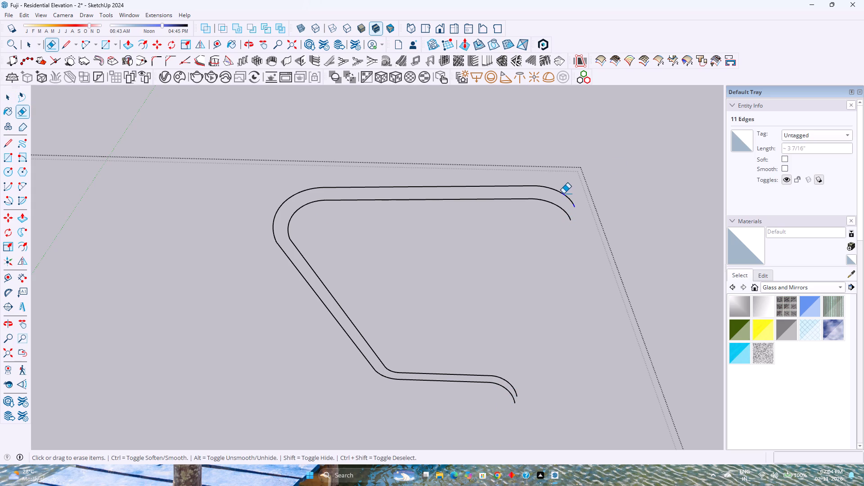
pyautogui.moveTo(563, 193); pyautogui.dragTo(545, 190)
pyautogui.moveTo(545, 190); pyautogui.dragTo(559, 192)
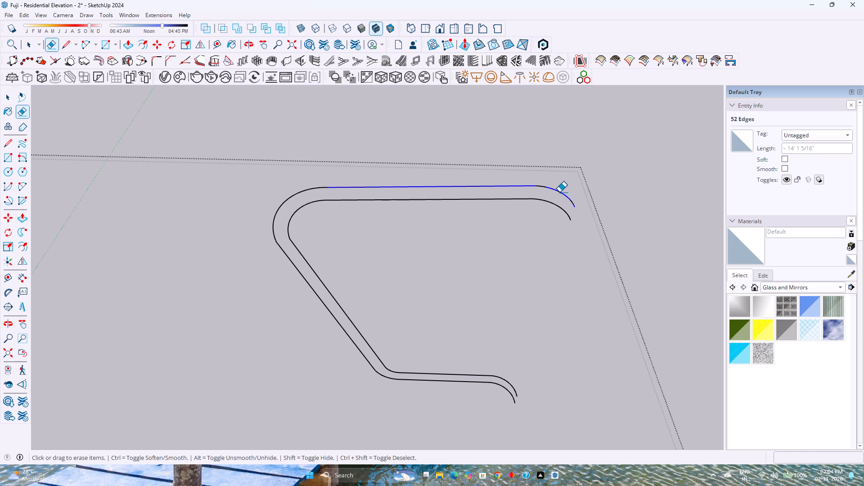
pyautogui.moveTo(559, 192); pyautogui.dragTo(497, 186)
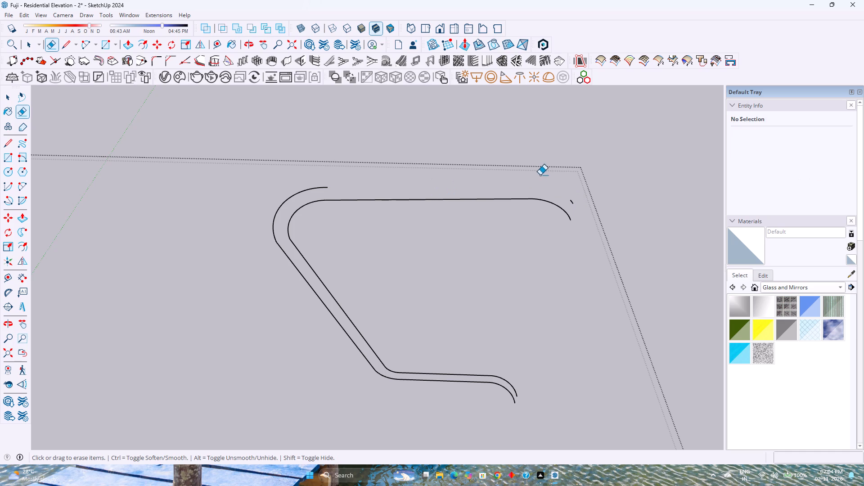
pyautogui.click(571, 197)
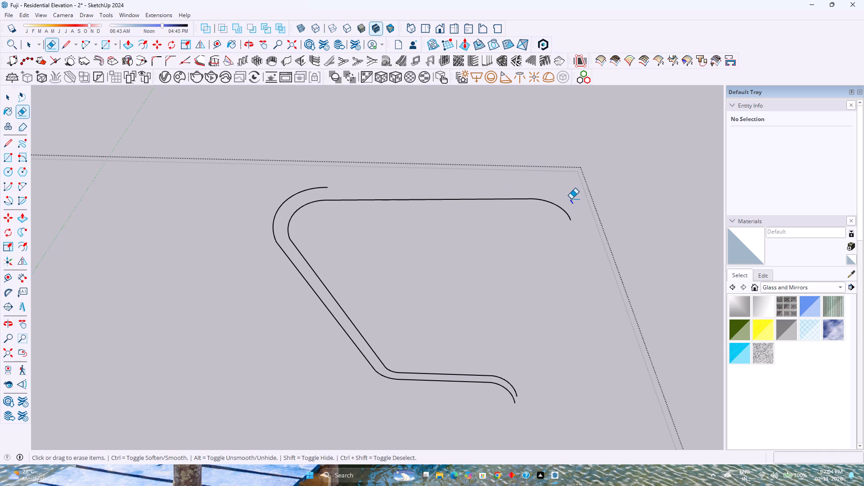
pyautogui.moveTo(566, 201); pyautogui.dragTo(577, 207)
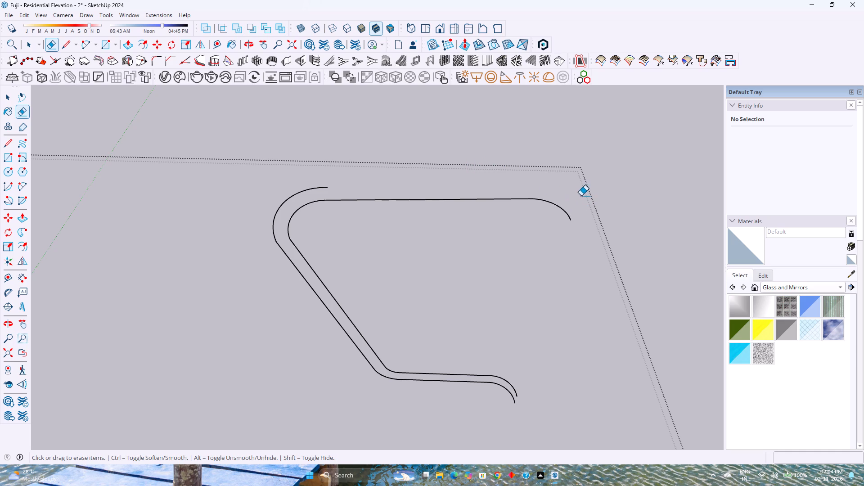
# Erase the outer line's large rounded corner and long sloping edge from the copied outline.
pyautogui.moveTo(299, 186); pyautogui.dragTo(323, 186)
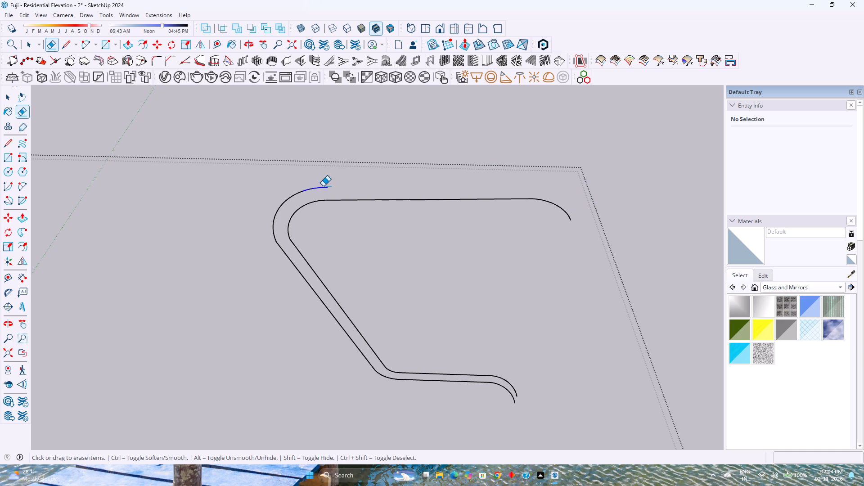
pyautogui.moveTo(323, 186); pyautogui.dragTo(272, 215)
pyautogui.moveTo(272, 215); pyautogui.dragTo(272, 233)
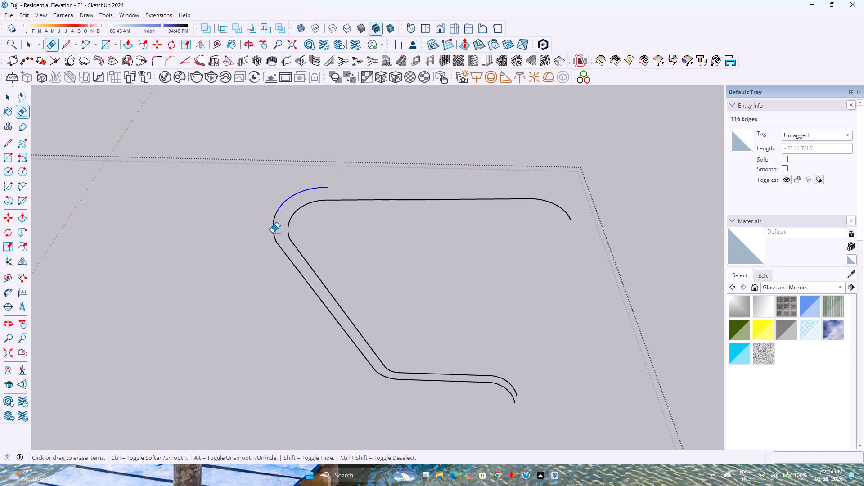
pyautogui.moveTo(272, 233); pyautogui.dragTo(279, 237)
pyautogui.moveTo(279, 237); pyautogui.dragTo(282, 244)
pyautogui.moveTo(276, 241); pyautogui.dragTo(271, 223)
pyautogui.click(278, 213)
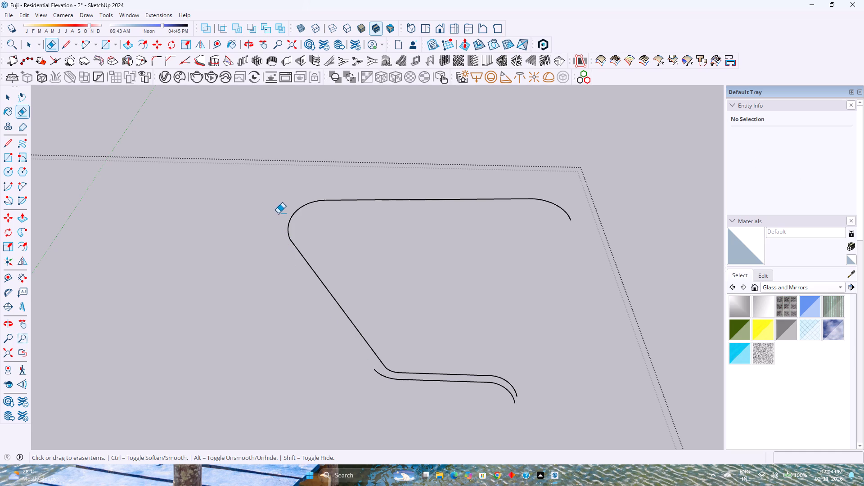
pyautogui.moveTo(281, 205); pyautogui.dragTo(274, 218)
# Erase the rest of the outer line along the bottom: the small corner arc, lower straight edge and lower end arc.
pyautogui.moveTo(373, 368); pyautogui.dragTo(396, 378)
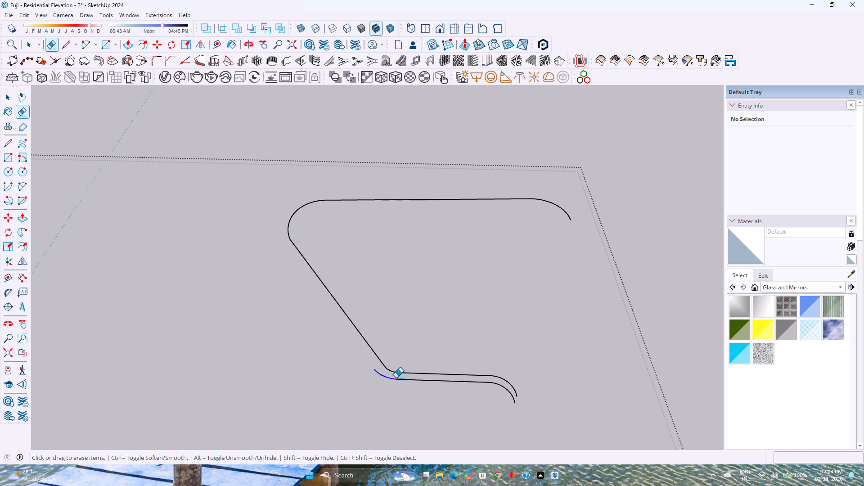
pyautogui.moveTo(396, 378); pyautogui.dragTo(403, 380)
pyautogui.moveTo(488, 384); pyautogui.dragTo(495, 384)
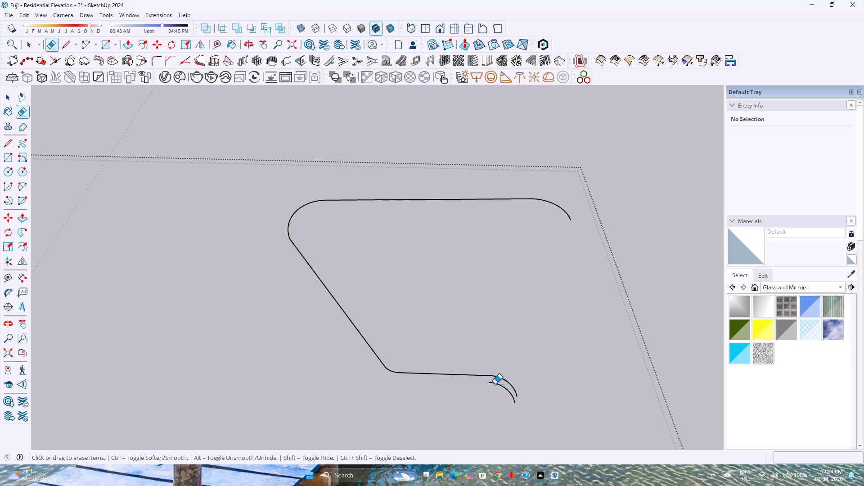
pyautogui.moveTo(495, 384); pyautogui.dragTo(500, 385)
pyautogui.moveTo(484, 382); pyautogui.dragTo(497, 385)
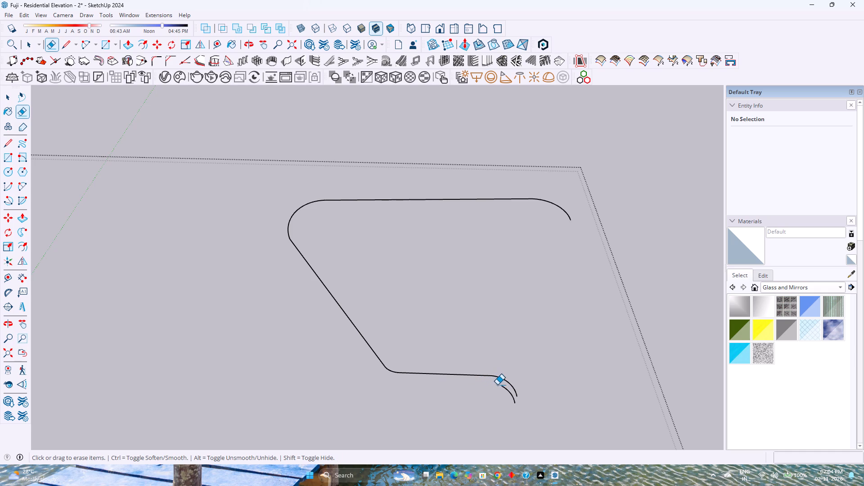
pyautogui.moveTo(497, 385); pyautogui.dragTo(521, 407)
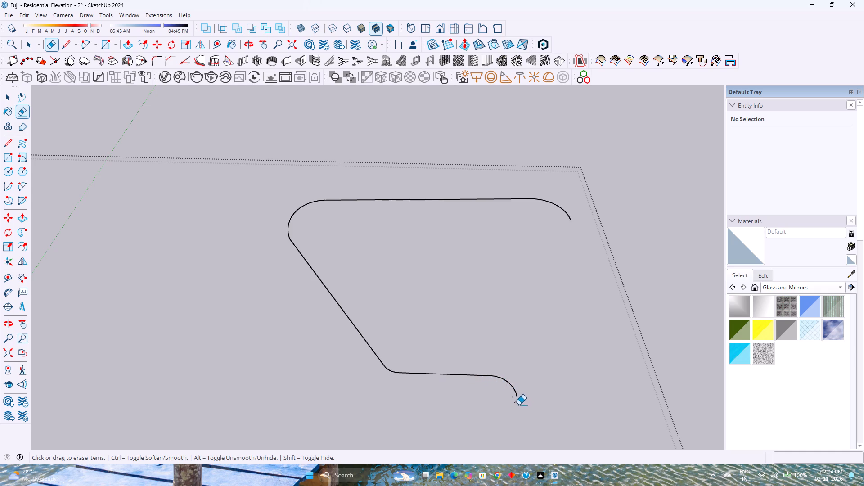
pyautogui.moveTo(517, 404); pyautogui.dragTo(509, 396)
pyautogui.moveTo(513, 396); pyautogui.dragTo(514, 397)
pyautogui.moveTo(514, 397); pyautogui.dragTo(515, 400)
pyautogui.moveTo(443, 390); pyautogui.dragTo(397, 389)
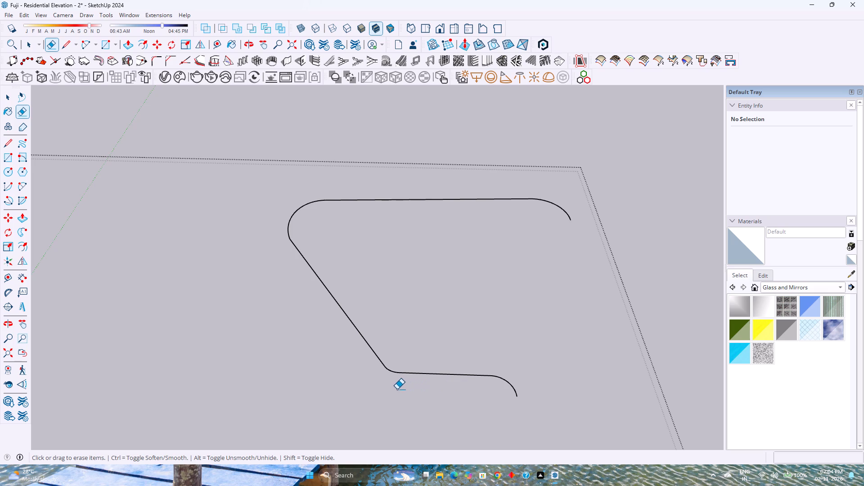
pyautogui.moveTo(397, 389); pyautogui.dragTo(392, 389)
# Select all remaining edges of the inner line and weld them into a single curve.
pyautogui.press('space')
pyautogui.scroll(-4, 310, 278)
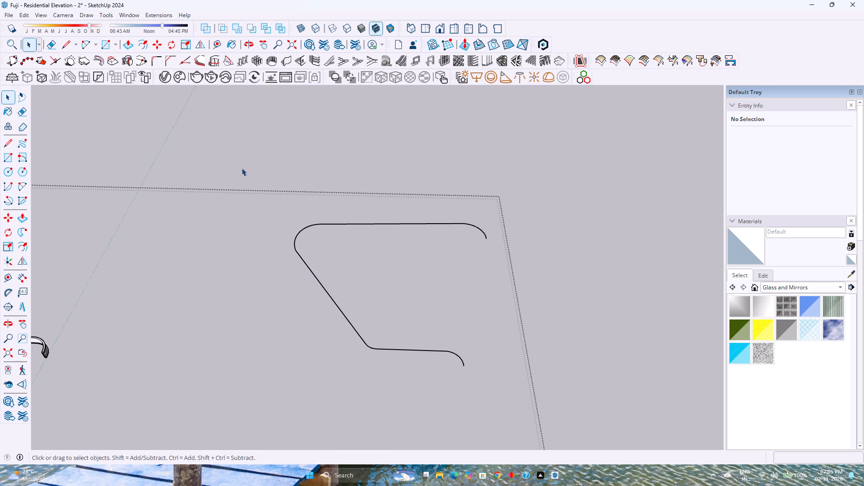
pyautogui.moveTo(227, 151); pyautogui.dragTo(526, 410)
pyautogui.rightClick(417, 348)
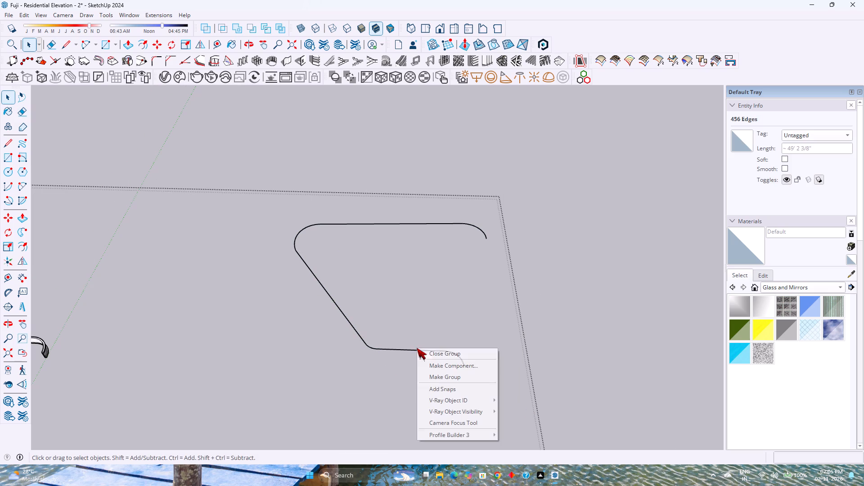
pyautogui.moveTo(260, 193); pyautogui.dragTo(526, 436)
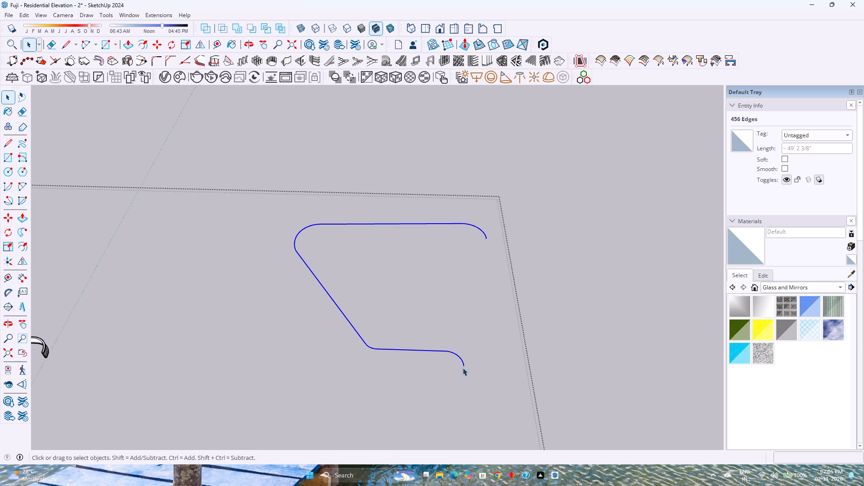
pyautogui.rightClick(463, 364)
pyautogui.click(514, 254)
pyautogui.click(463, 361)
pyautogui.click(462, 362)
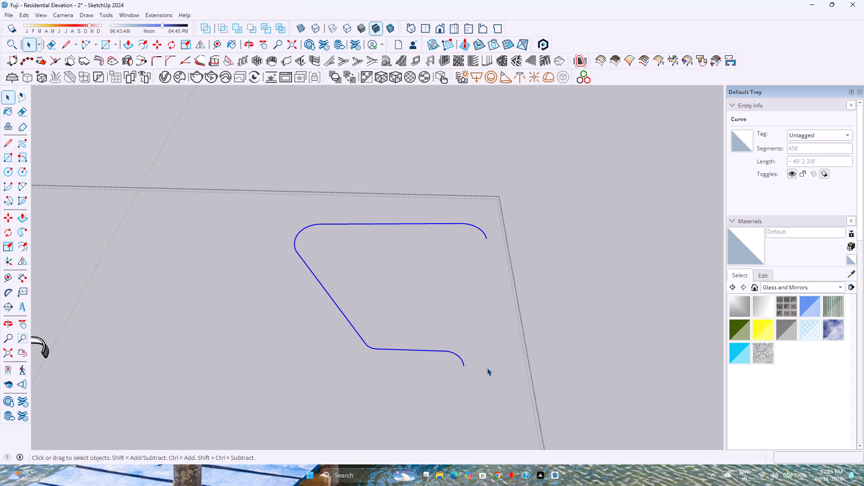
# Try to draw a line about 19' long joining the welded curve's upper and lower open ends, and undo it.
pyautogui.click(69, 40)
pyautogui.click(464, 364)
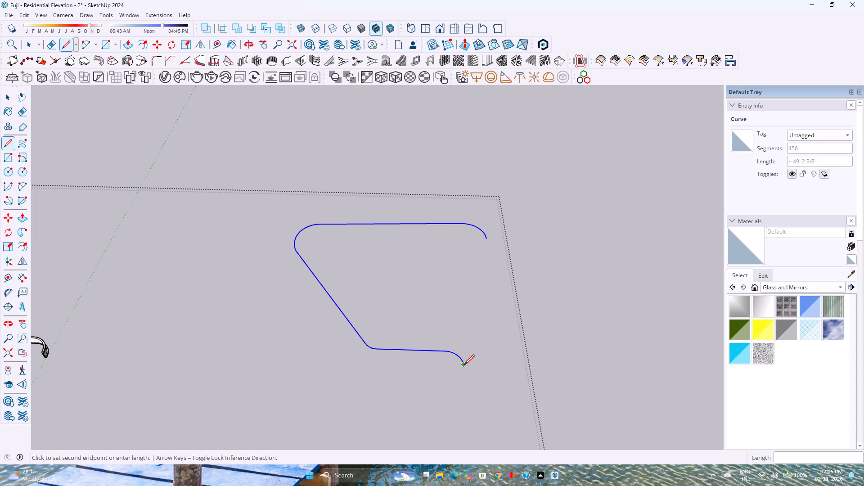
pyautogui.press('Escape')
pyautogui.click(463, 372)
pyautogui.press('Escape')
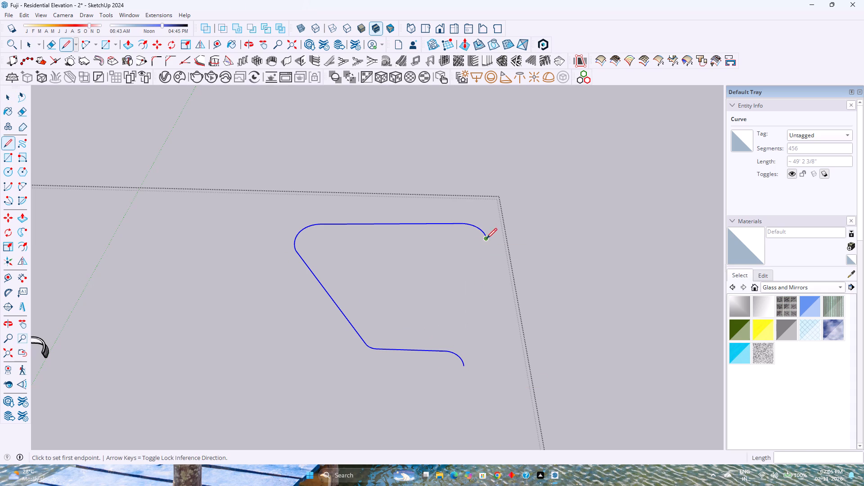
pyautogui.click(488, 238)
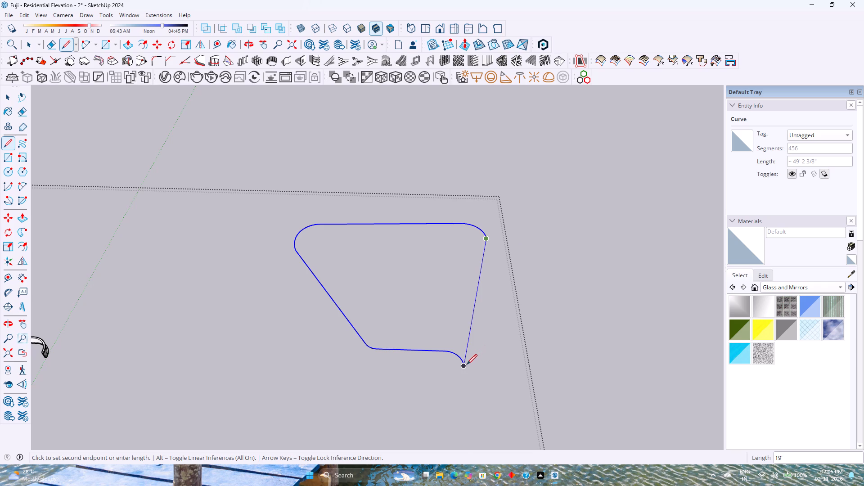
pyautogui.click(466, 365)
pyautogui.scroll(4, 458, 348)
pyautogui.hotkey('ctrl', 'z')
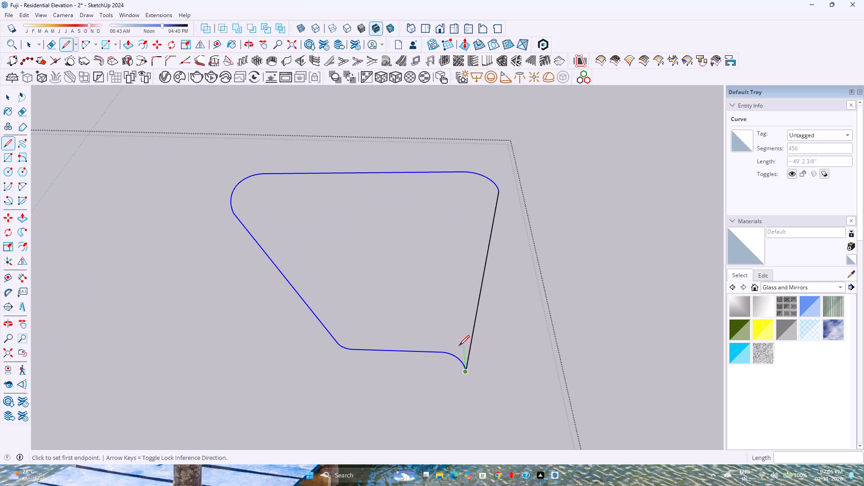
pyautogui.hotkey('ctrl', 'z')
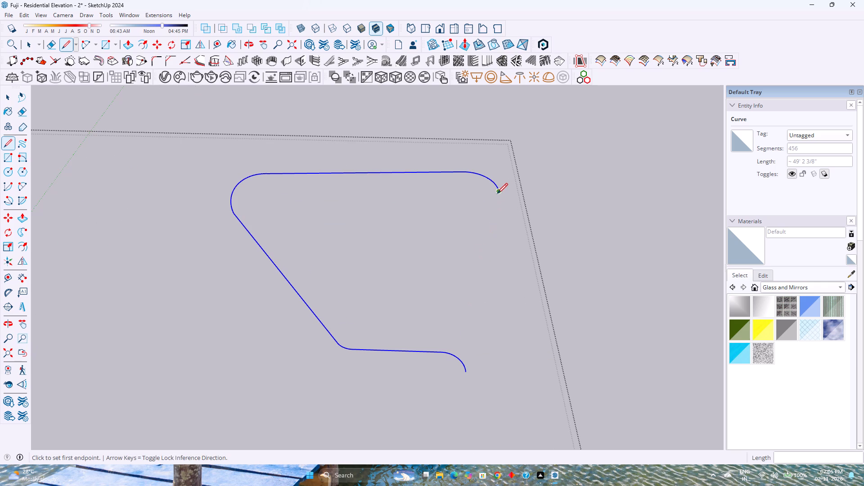
# Close the welded curve with a line locked to the blue axis, from its upper open end to its lower one.
pyautogui.click(497, 193)
pyautogui.press('Up')
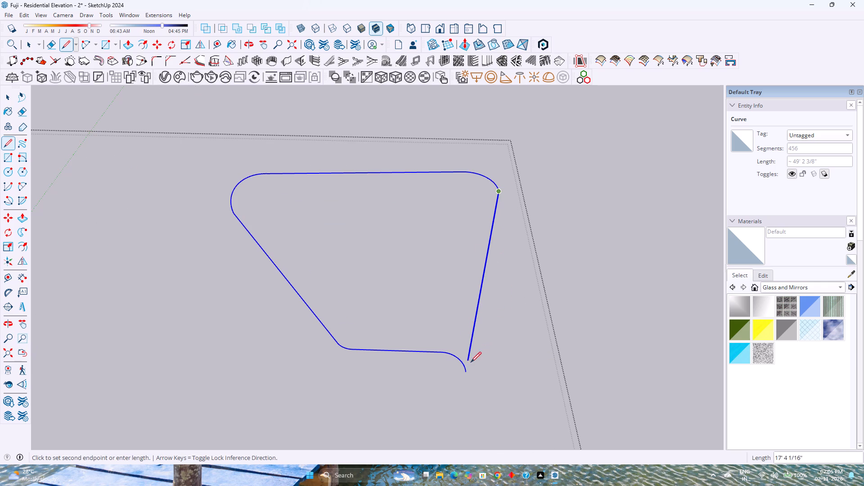
pyautogui.click(463, 372)
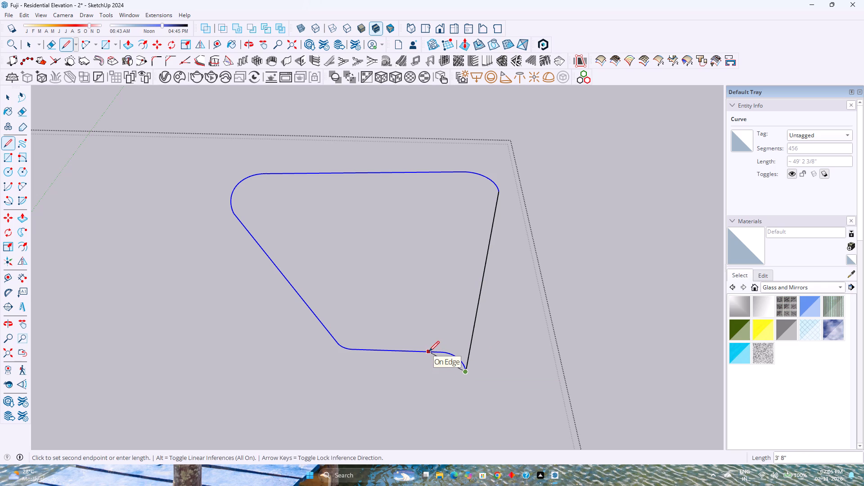
pyautogui.press('space')
pyautogui.moveTo(441, 357); pyautogui.dragTo(576, 328, button='middle')
pyautogui.middleClick(576, 328)
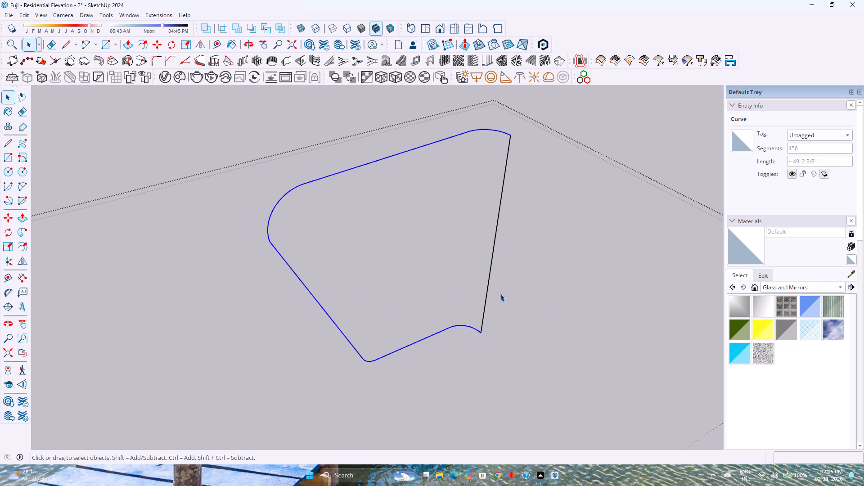
pyautogui.press('Escape')
pyautogui.moveTo(457, 301); pyautogui.dragTo(787, 257, button='middle')
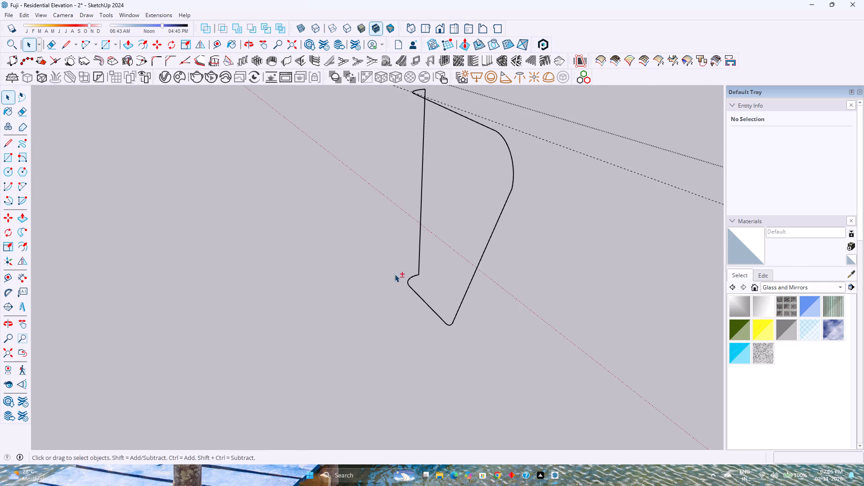
# Open the group containing the closed curve outline for editing.
pyautogui.keyDown('shift'); pyautogui.moveTo(395, 274); pyautogui.dragTo(359, 313, button='middle'); pyautogui.keyUp('shift')
pyautogui.moveTo(252, 399); pyautogui.dragTo(517, 329, button='middle')
pyautogui.scroll(2, 478, 313)
pyautogui.scroll(-3, 476, 309)
pyautogui.moveTo(476, 309); pyautogui.dragTo(465, 317, button='middle')
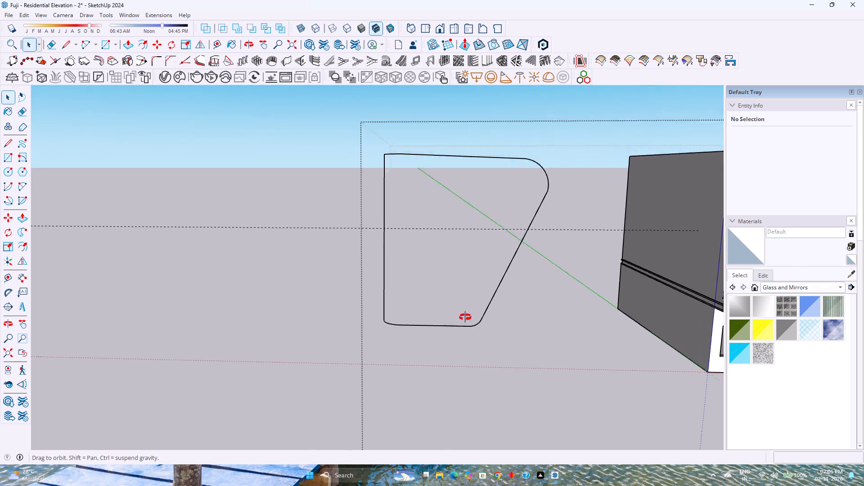
pyautogui.moveTo(465, 317); pyautogui.dragTo(241, 380, button='middle')
pyautogui.keyDown('shift'); pyautogui.scroll(1, 221, 362); pyautogui.keyUp('shift')
pyautogui.keyDown('shift'); pyautogui.moveTo(221, 362); pyautogui.dragTo(284, 337, button='middle'); pyautogui.keyUp('shift')
pyautogui.moveTo(304, 331); pyautogui.dragTo(162, 391, button='middle')
pyautogui.keyDown('shift'); pyautogui.moveTo(161, 304); pyautogui.dragTo(247, 355, button='middle'); pyautogui.keyUp('shift')
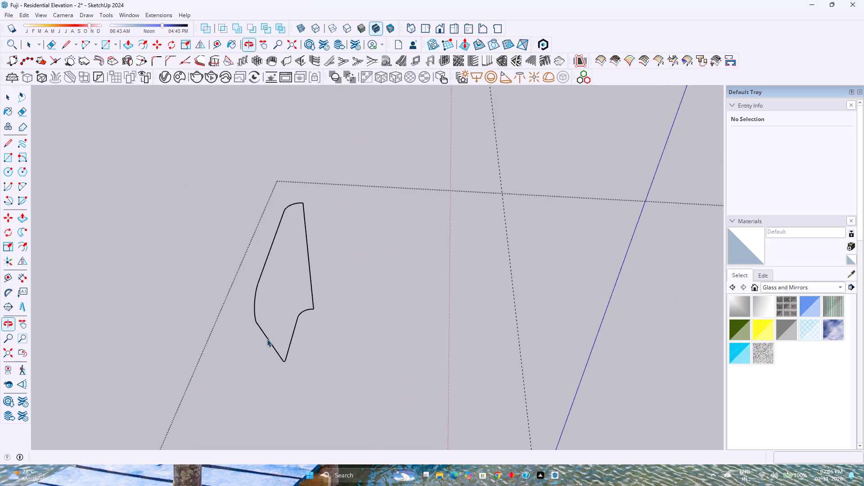
pyautogui.scroll(-1, 273, 335)
pyautogui.scroll(8, 305, 316)
pyautogui.click(304, 309)
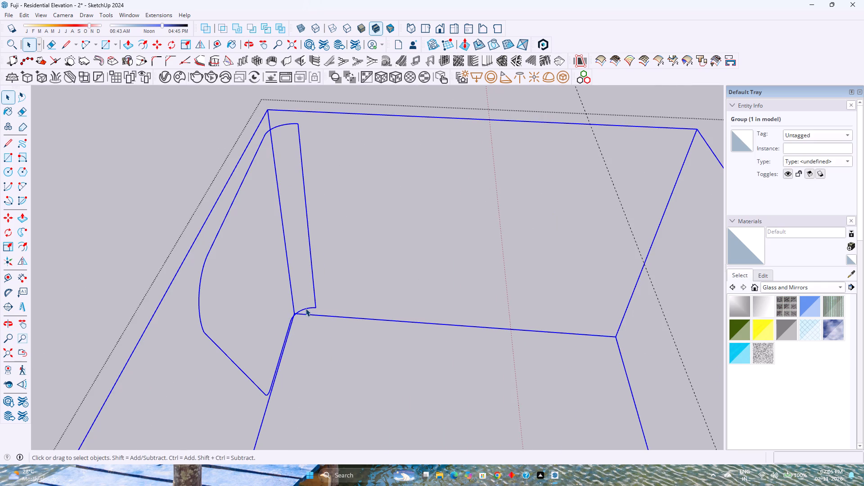
pyautogui.doubleClick(306, 307)
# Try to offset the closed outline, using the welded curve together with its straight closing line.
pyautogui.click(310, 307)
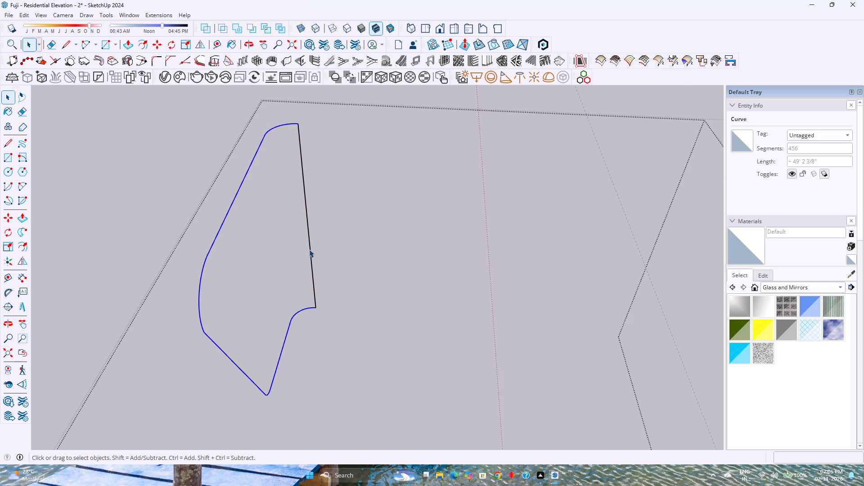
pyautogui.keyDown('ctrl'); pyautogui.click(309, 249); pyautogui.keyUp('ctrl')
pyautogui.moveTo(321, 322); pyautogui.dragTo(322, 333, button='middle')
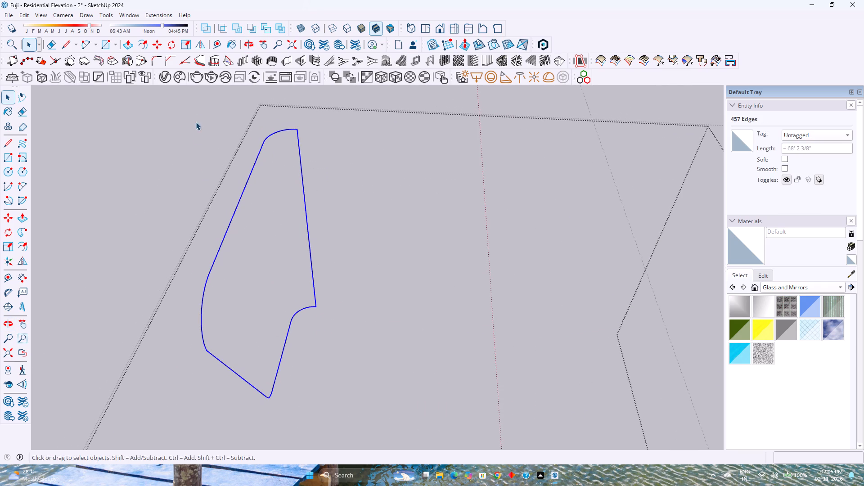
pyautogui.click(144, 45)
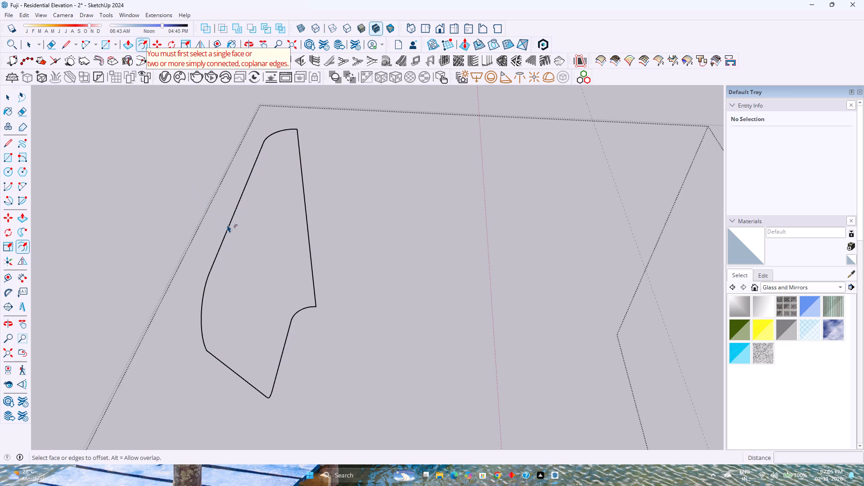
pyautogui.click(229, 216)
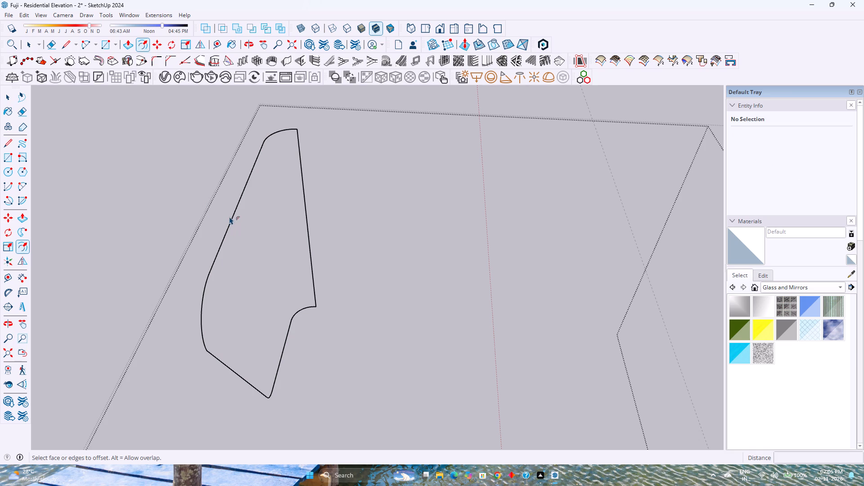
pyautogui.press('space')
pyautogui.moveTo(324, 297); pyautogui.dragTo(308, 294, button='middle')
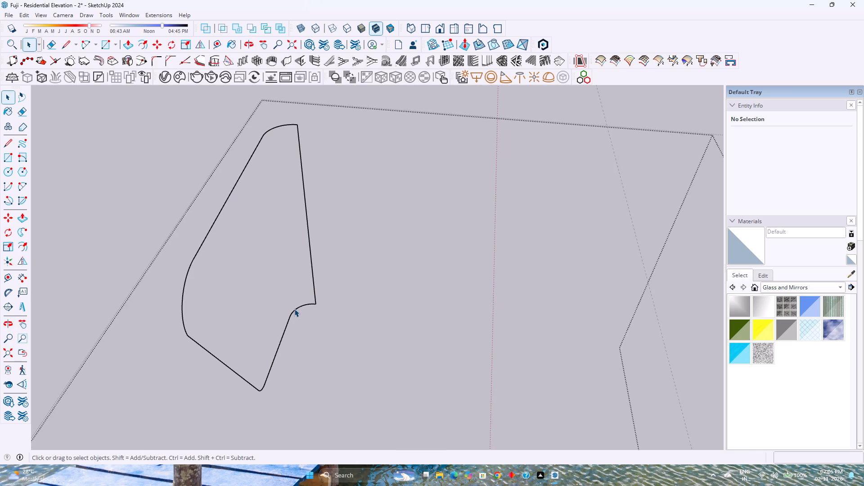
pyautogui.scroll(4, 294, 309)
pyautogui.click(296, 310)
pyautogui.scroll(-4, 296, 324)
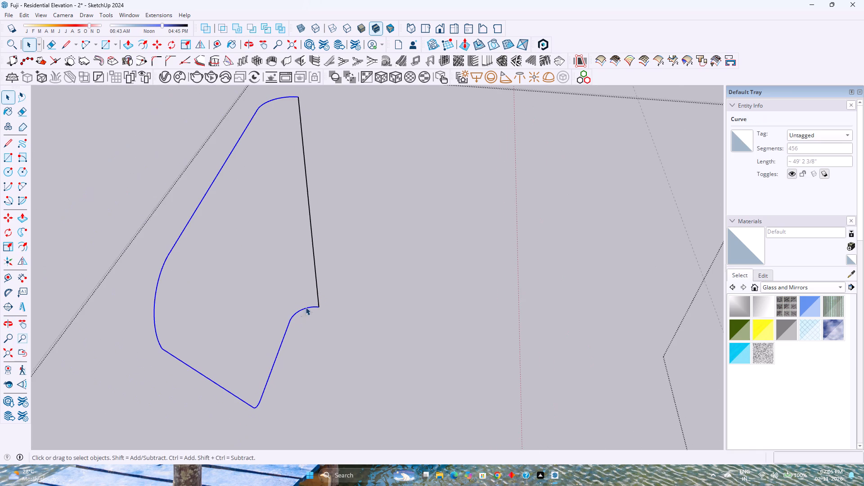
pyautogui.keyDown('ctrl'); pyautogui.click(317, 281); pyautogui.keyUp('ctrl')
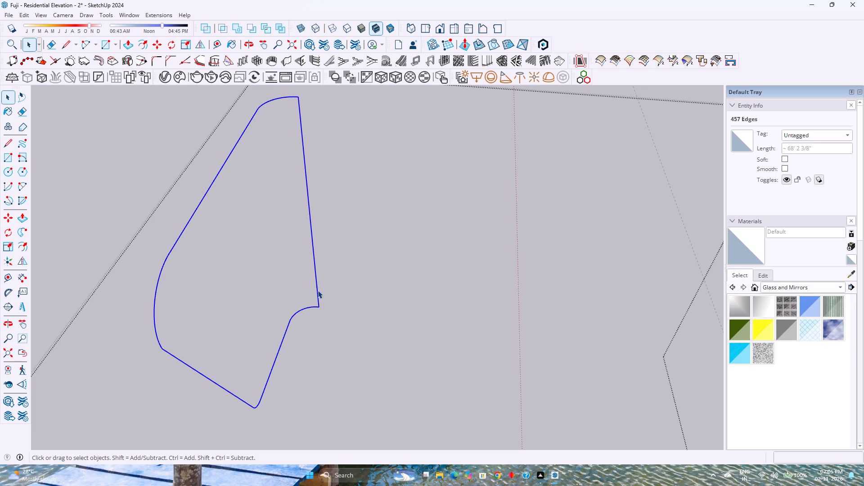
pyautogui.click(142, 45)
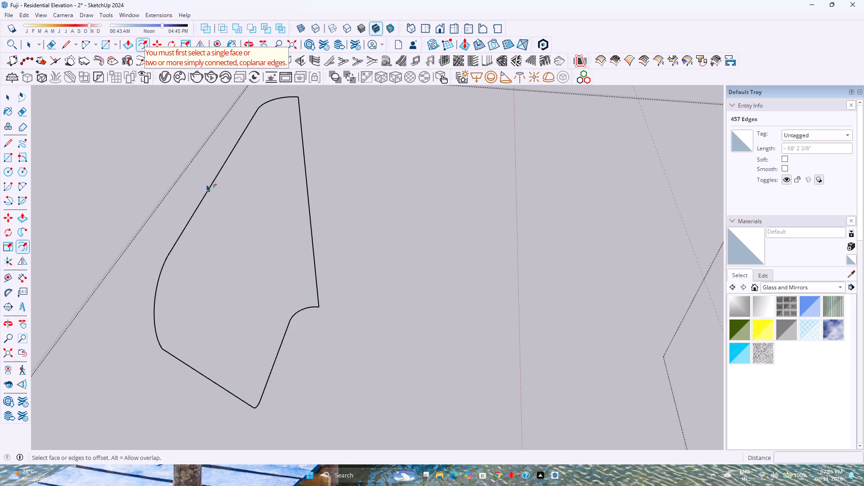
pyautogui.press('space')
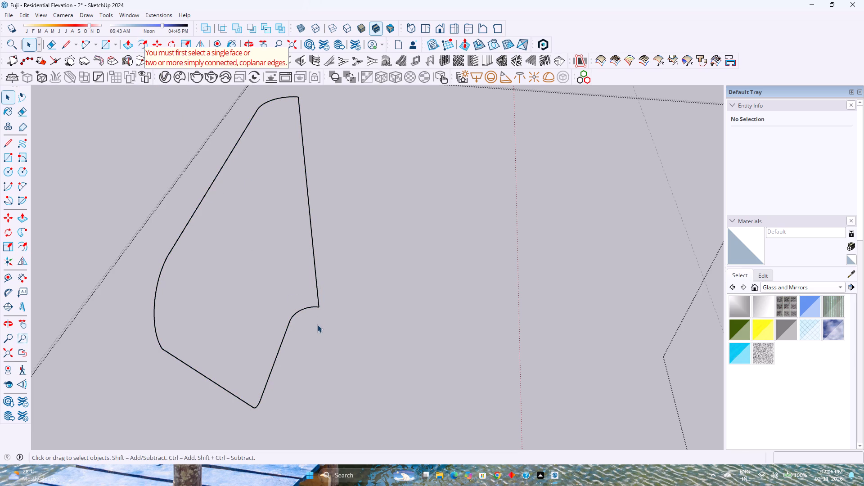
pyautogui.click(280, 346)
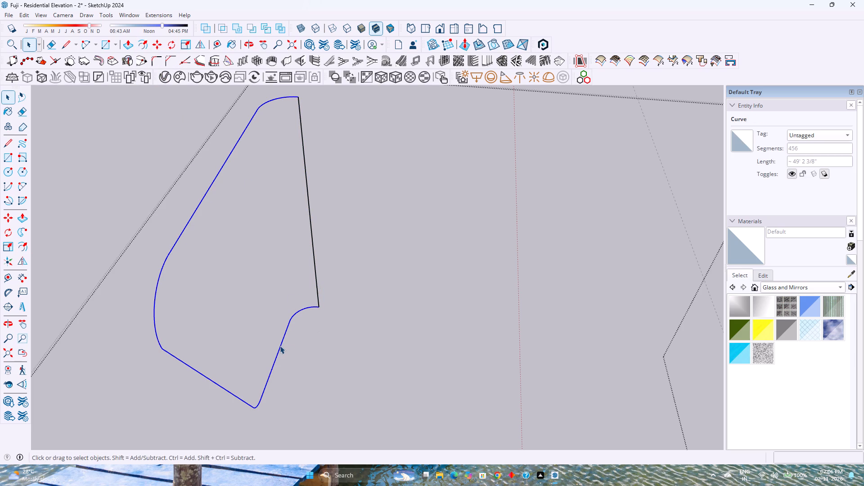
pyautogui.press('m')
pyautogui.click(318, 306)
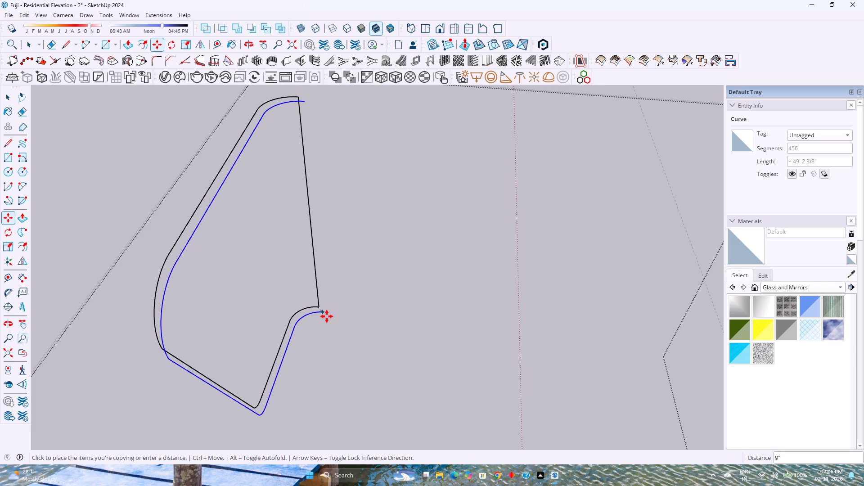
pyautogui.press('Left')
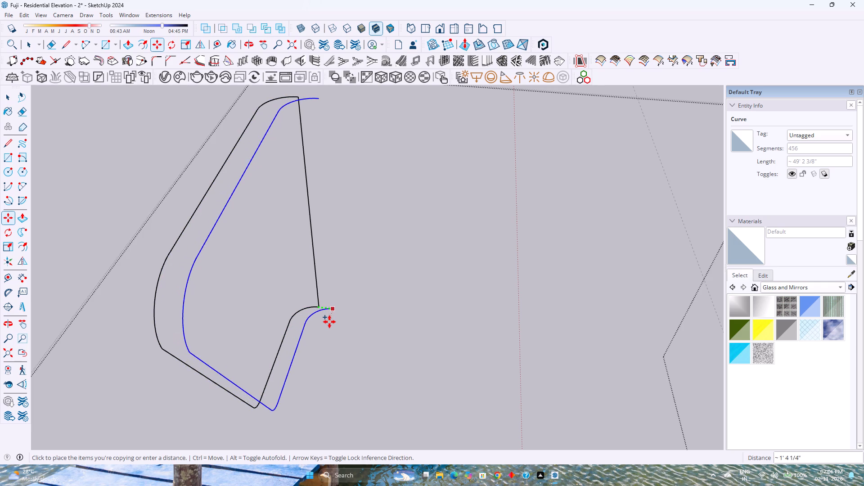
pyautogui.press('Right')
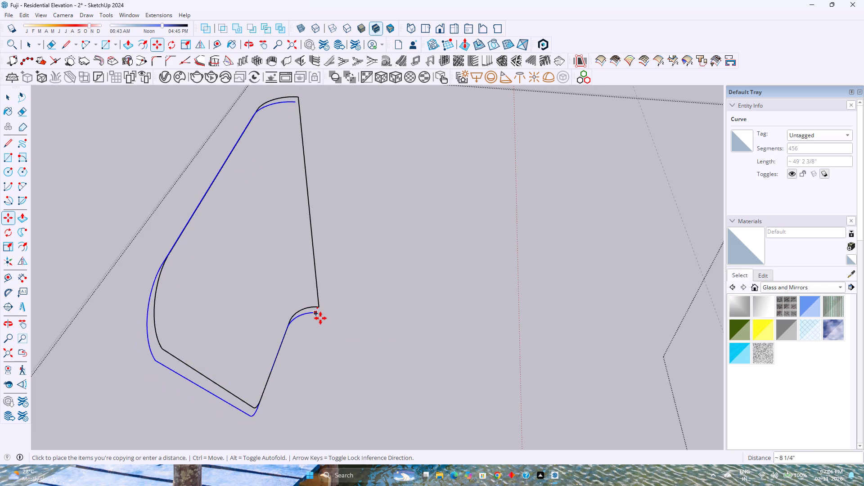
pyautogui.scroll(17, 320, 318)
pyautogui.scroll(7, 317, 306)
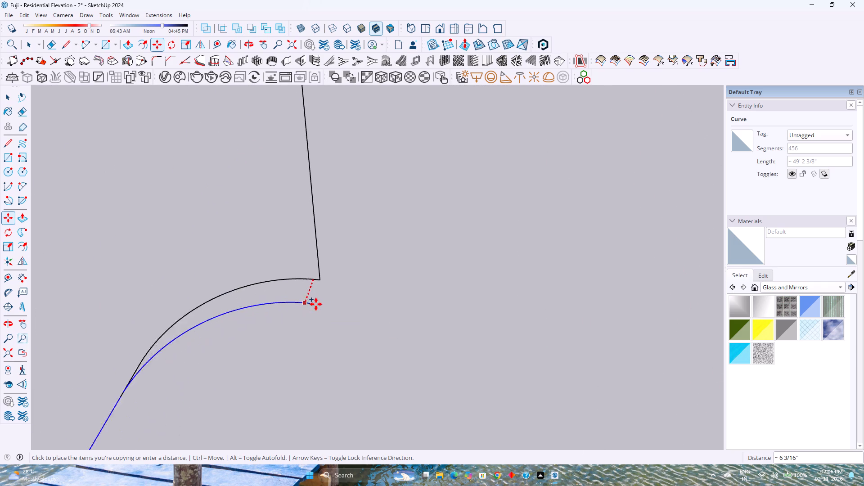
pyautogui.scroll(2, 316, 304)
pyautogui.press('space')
# Delete the straight line closing the welded curve between its upper and lower ends.
pyautogui.scroll(-20, 316, 304)
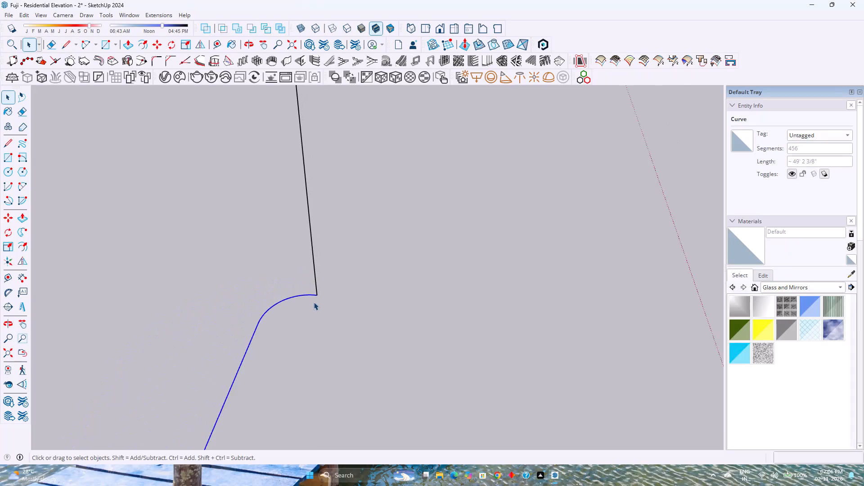
pyautogui.scroll(-4, 314, 302)
pyautogui.scroll(1, 313, 301)
pyautogui.scroll(-4, 313, 301)
pyautogui.click(313, 279)
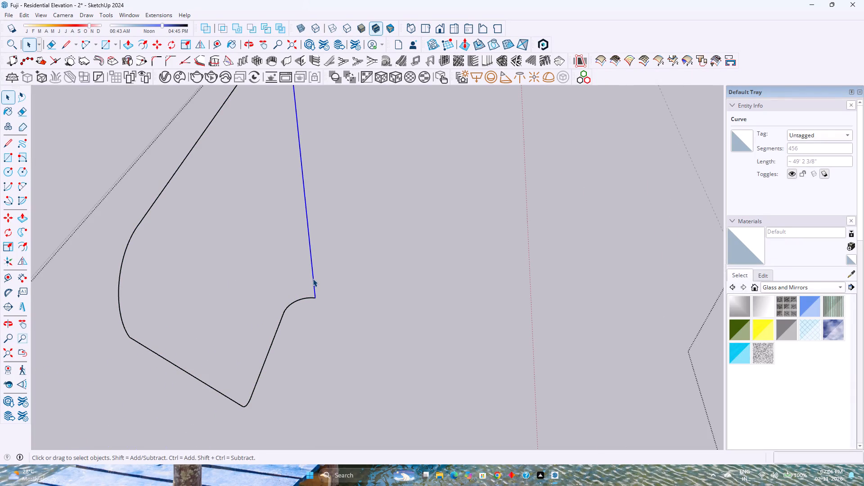
pyautogui.press('Delete')
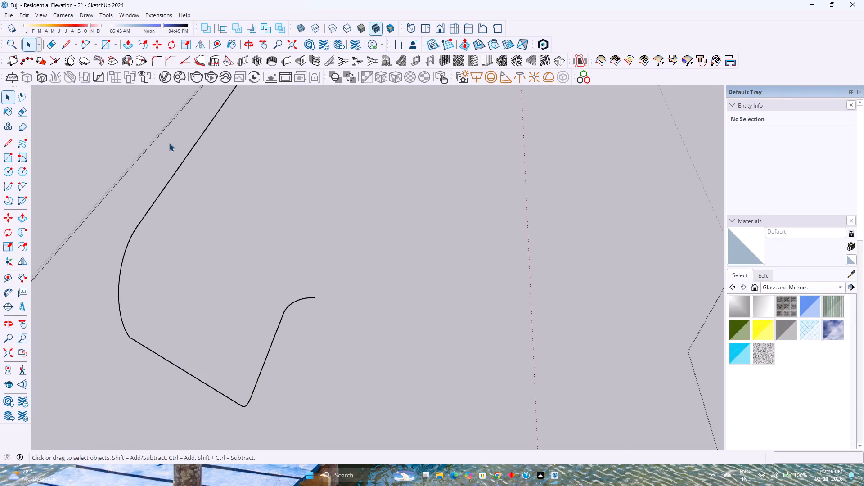
# Examine the open welded curve from several sides and compare it with the curved bands on the building.
pyautogui.scroll(-5, 198, 253)
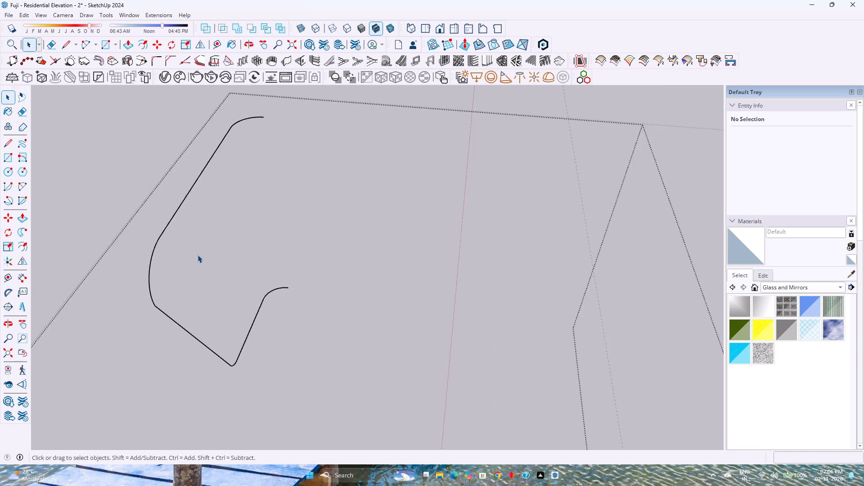
pyautogui.moveTo(198, 257); pyautogui.dragTo(486, 218, button='middle')
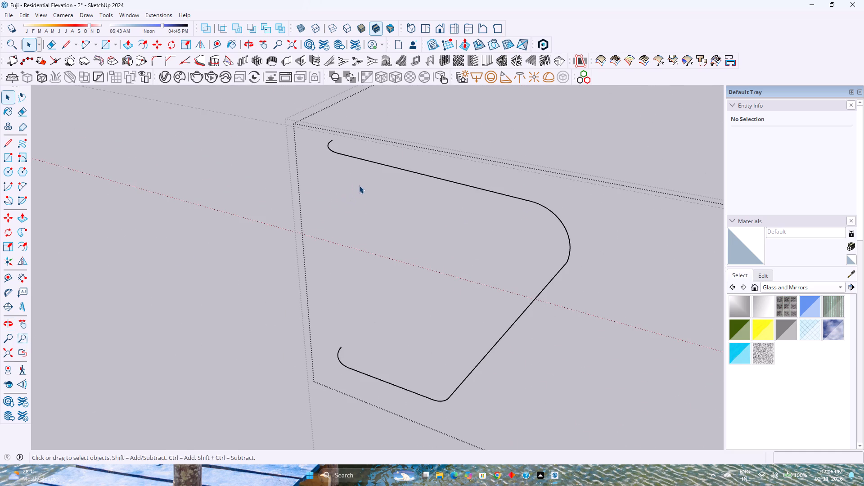
pyautogui.moveTo(360, 188); pyautogui.dragTo(421, 185, button='middle')
pyautogui.scroll(-4, 404, 191)
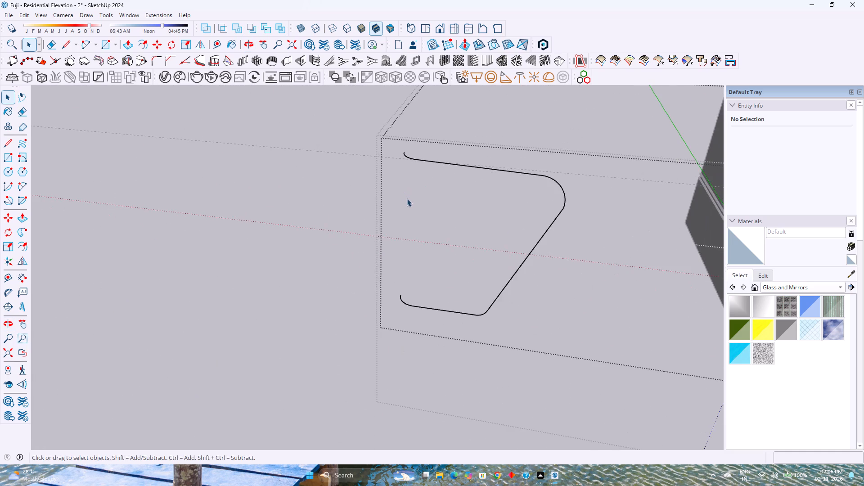
pyautogui.moveTo(453, 215); pyautogui.dragTo(391, 199, button='middle')
pyautogui.scroll(-12, 386, 198)
pyautogui.middleClick(582, 223)
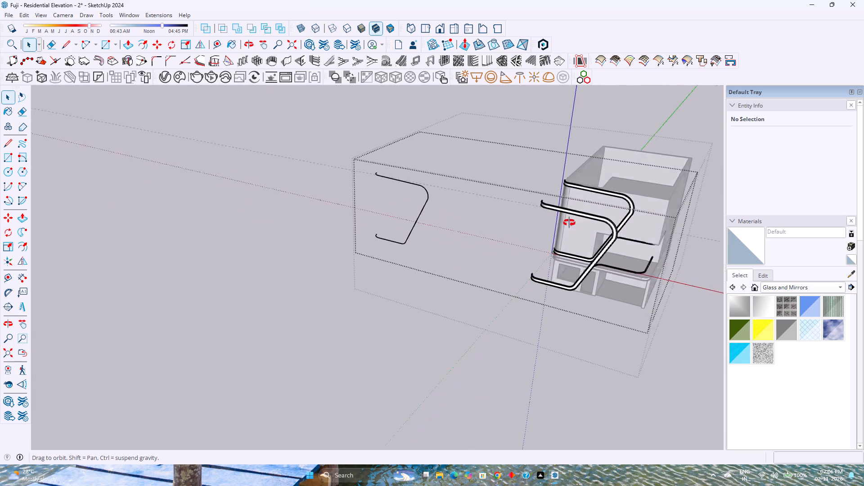
pyautogui.middleClick(583, 225)
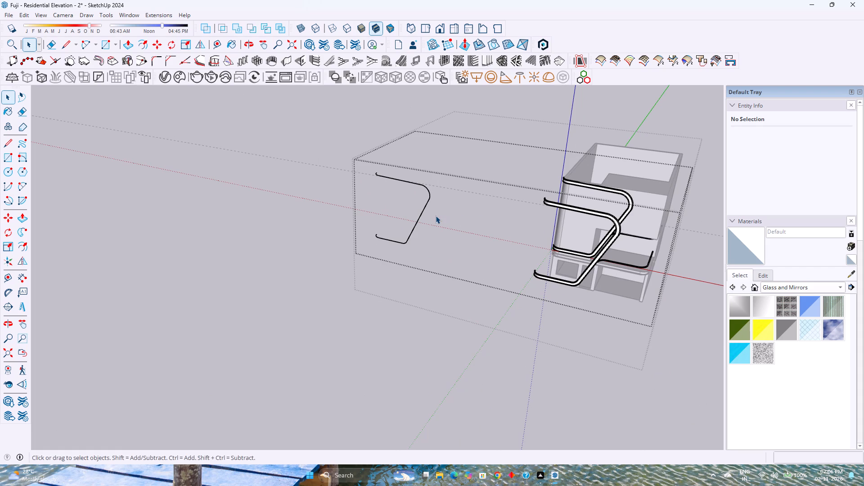
pyautogui.keyDown('shift'); pyautogui.moveTo(436, 216); pyautogui.dragTo(437, 292, button='middle'); pyautogui.keyUp('shift')
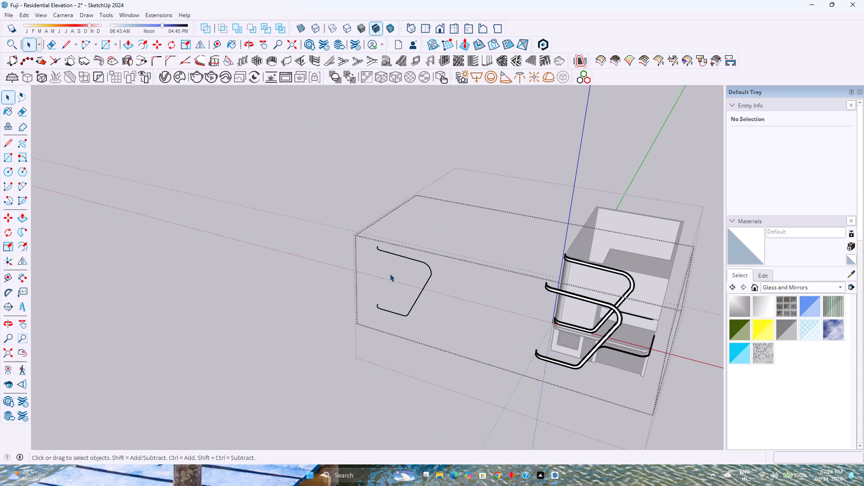
pyautogui.moveTo(365, 264); pyautogui.dragTo(515, 220, button='middle')
pyautogui.middleClick(515, 220)
pyautogui.scroll(3, 400, 243)
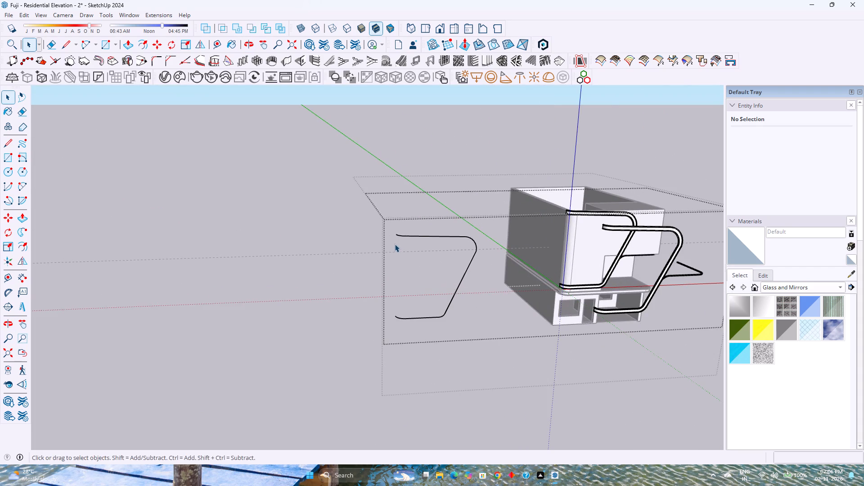
pyautogui.scroll(8, 394, 244)
pyautogui.scroll(-2, 461, 240)
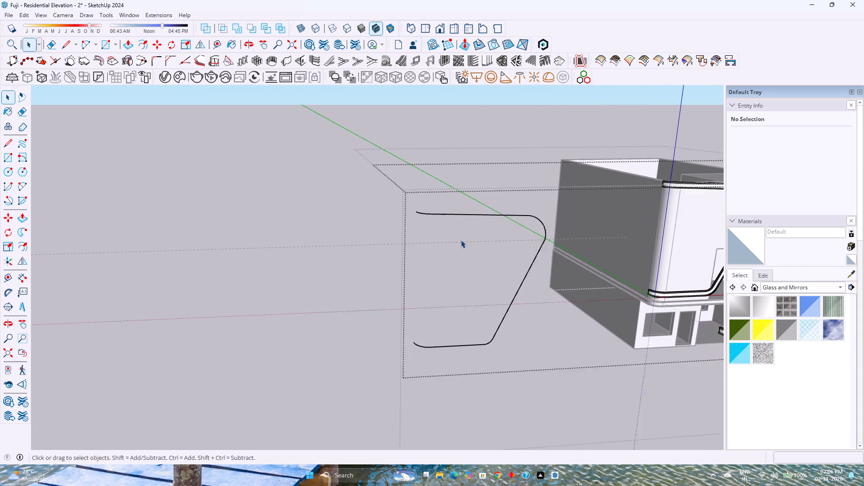
pyautogui.scroll(-2, 461, 240)
pyautogui.moveTo(498, 244); pyautogui.dragTo(423, 248, button='middle')
pyautogui.scroll(-3, 423, 248)
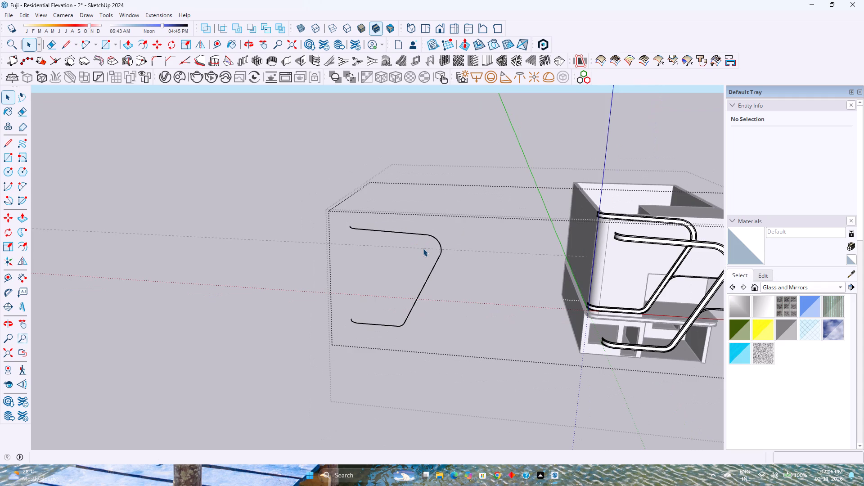
pyautogui.scroll(-2, 422, 248)
pyautogui.moveTo(419, 258); pyautogui.dragTo(442, 353, button='middle')
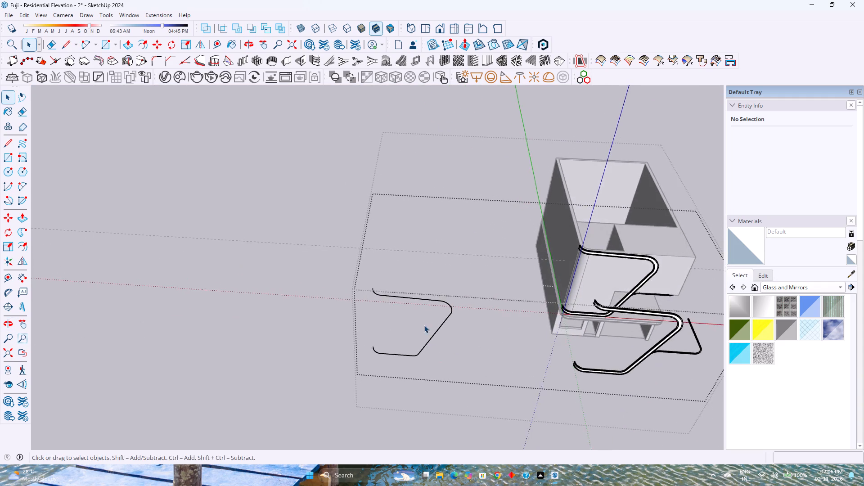
pyautogui.scroll(10, 424, 325)
pyautogui.moveTo(461, 316); pyautogui.dragTo(399, 283, button='middle')
pyautogui.middleClick(399, 283)
pyautogui.scroll(-3, 409, 279)
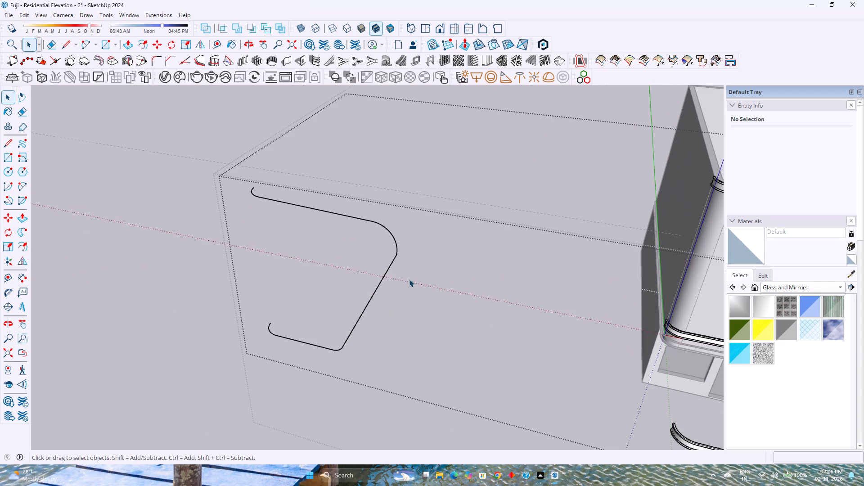
pyautogui.moveTo(306, 326); pyautogui.dragTo(418, 351, button='middle')
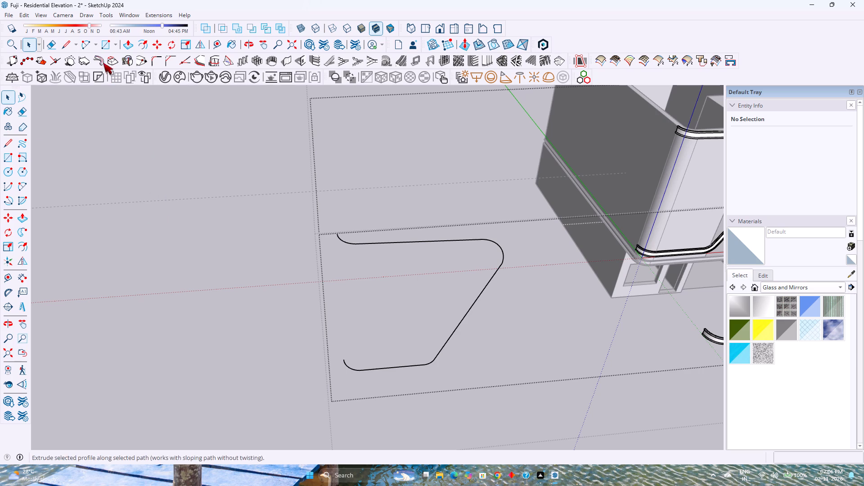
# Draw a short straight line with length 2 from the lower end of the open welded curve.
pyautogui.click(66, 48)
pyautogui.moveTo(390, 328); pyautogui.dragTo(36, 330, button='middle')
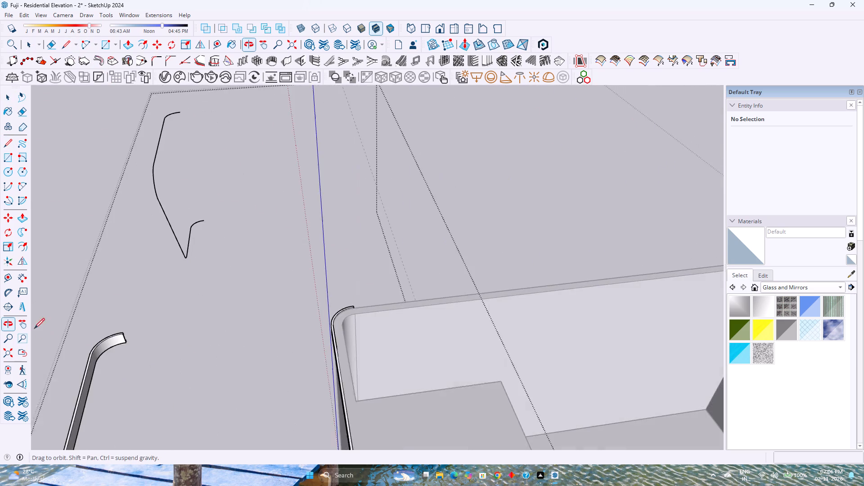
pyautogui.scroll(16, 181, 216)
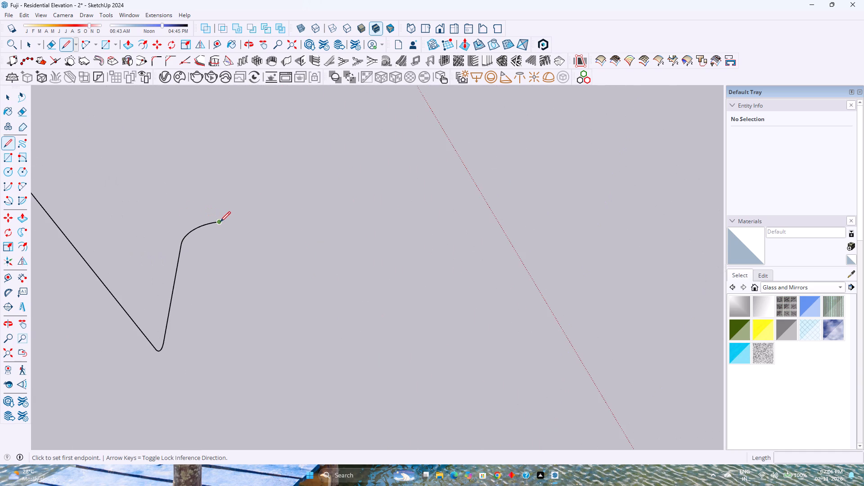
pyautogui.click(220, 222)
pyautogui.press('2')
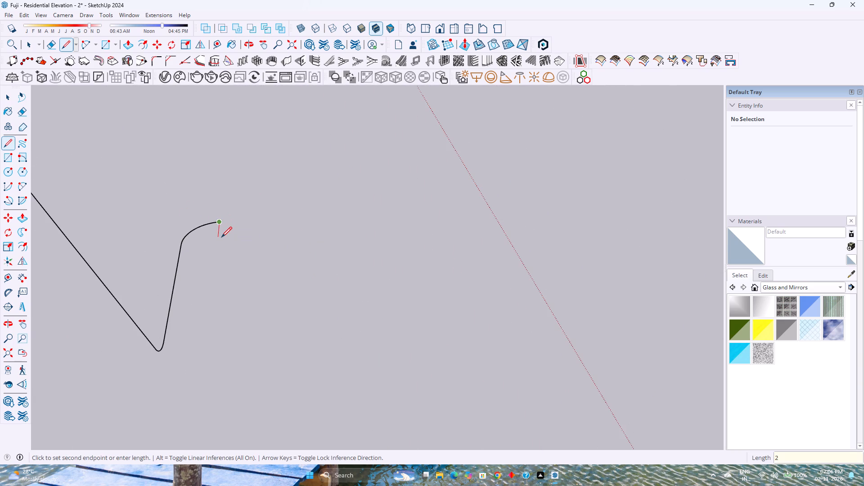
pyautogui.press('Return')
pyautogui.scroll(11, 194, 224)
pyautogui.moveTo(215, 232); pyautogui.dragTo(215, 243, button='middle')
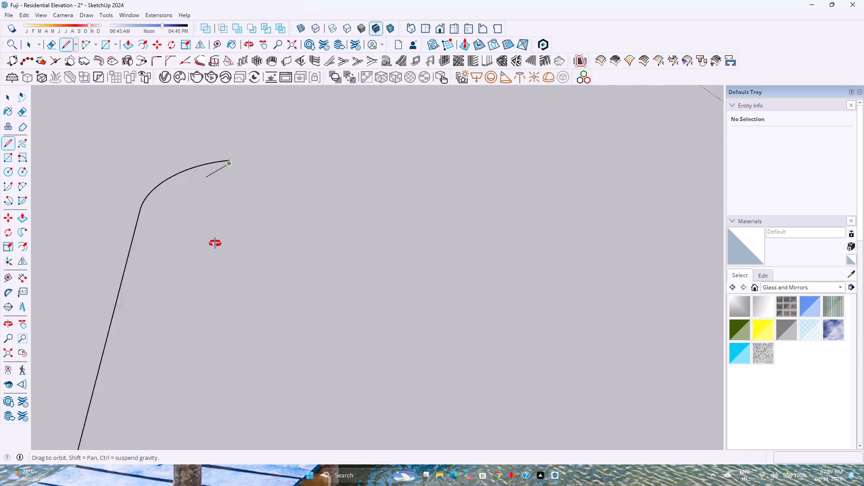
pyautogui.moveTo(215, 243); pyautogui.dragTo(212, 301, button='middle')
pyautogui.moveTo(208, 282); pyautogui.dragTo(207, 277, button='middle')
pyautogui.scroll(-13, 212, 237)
# Undo the short line and the outline work, stepping back to before the projecting upper volume and curved band.
pyautogui.hotkey('ctrl', 'z')
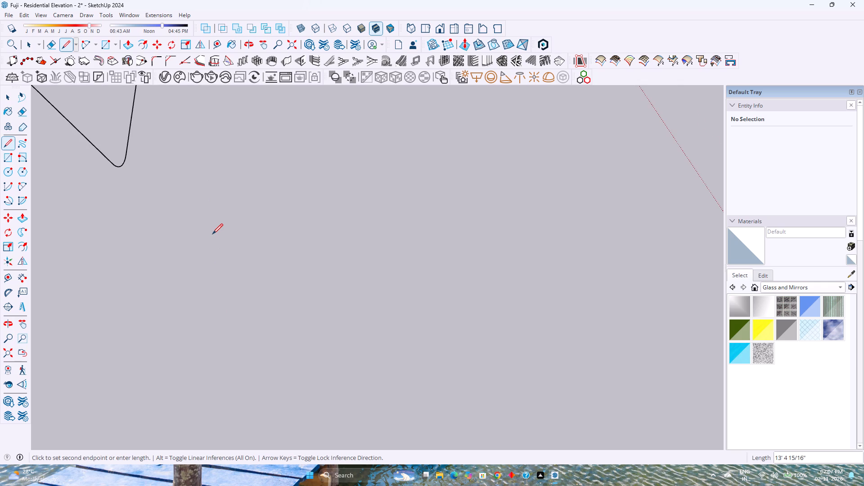
pyautogui.hotkey('ctrl', 'z')
pyautogui.hotkey('ctrl', 'z')
pyautogui.hotkey('ctrl', 'z')
pyautogui.hotkey('ctrl', 'z')
pyautogui.hotkey('ctrl', 'z')
pyautogui.hotkey('ctrl', 'z')
pyautogui.press('space')
pyautogui.hotkey('ctrl', 'z')
pyautogui.hotkey('ctrl', 'z')
pyautogui.hotkey('ctrl', 'z')
pyautogui.hotkey('ctrl', 'z')
pyautogui.hotkey('ctrl', 'z')
pyautogui.hotkey('ctrl', 'z')
pyautogui.hotkey('ctrl', 'z')
pyautogui.hotkey('ctrl', 'z')
pyautogui.hotkey('ctrl', 'z')
pyautogui.hotkey('ctrl', 'z')
pyautogui.hotkey('ctrl', 'z')
pyautogui.hotkey('ctrl', 'z')
pyautogui.hotkey('ctrl', 'z')
pyautogui.hotkey('ctrl', 'z')
pyautogui.hotkey('ctrl', 'z')
pyautogui.hotkey('ctrl', 'z')
pyautogui.hotkey('ctrl', 'z')
pyautogui.hotkey('ctrl', 'z')
pyautogui.hotkey('ctrl', 'z')
pyautogui.hotkey('ctrl', 'z')
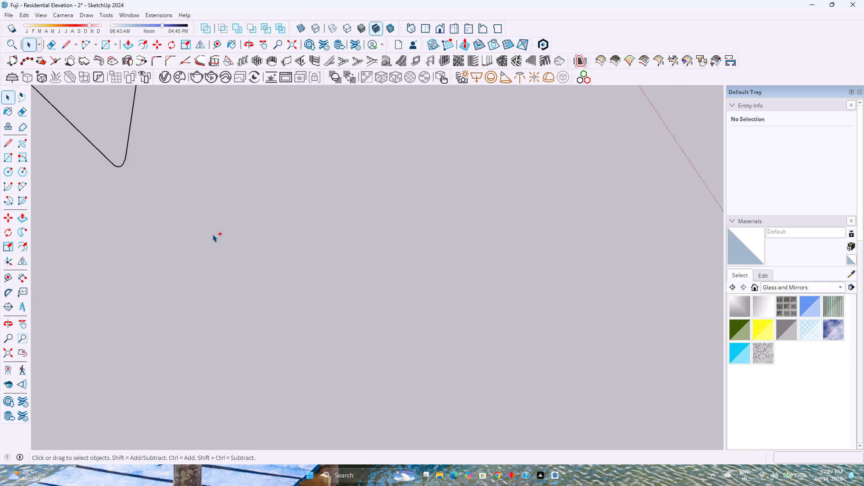
pyautogui.scroll(-5, 212, 234)
pyautogui.scroll(1, 214, 234)
pyautogui.scroll(-4, 215, 234)
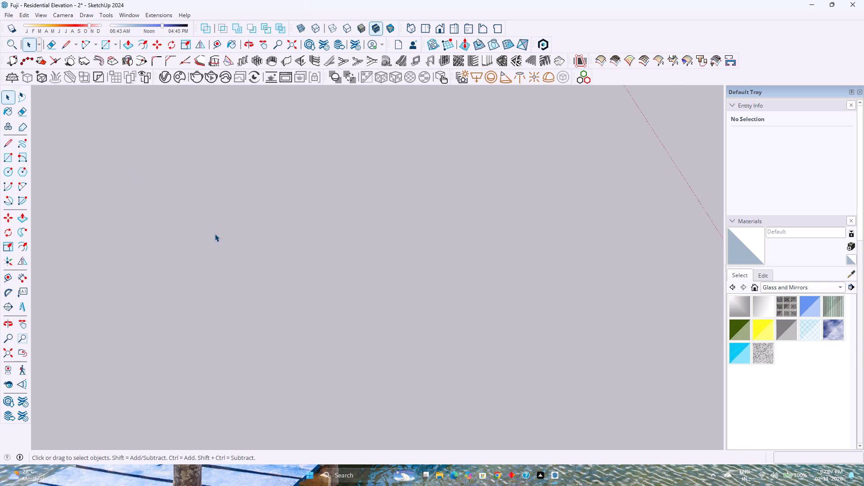
pyautogui.scroll(-6, 215, 234)
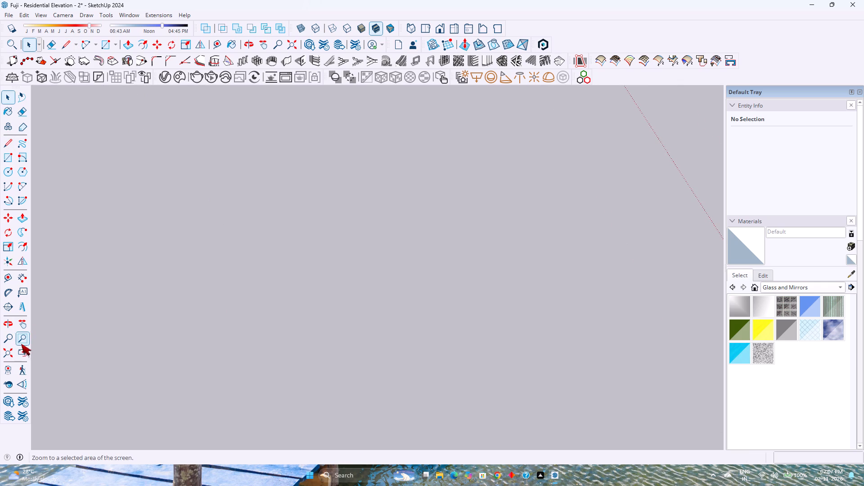
pyautogui.click(11, 351)
pyautogui.moveTo(193, 305); pyautogui.dragTo(381, 238, button='middle')
pyautogui.scroll(-4, 387, 229)
pyautogui.moveTo(290, 278); pyautogui.dragTo(369, 227, button='middle')
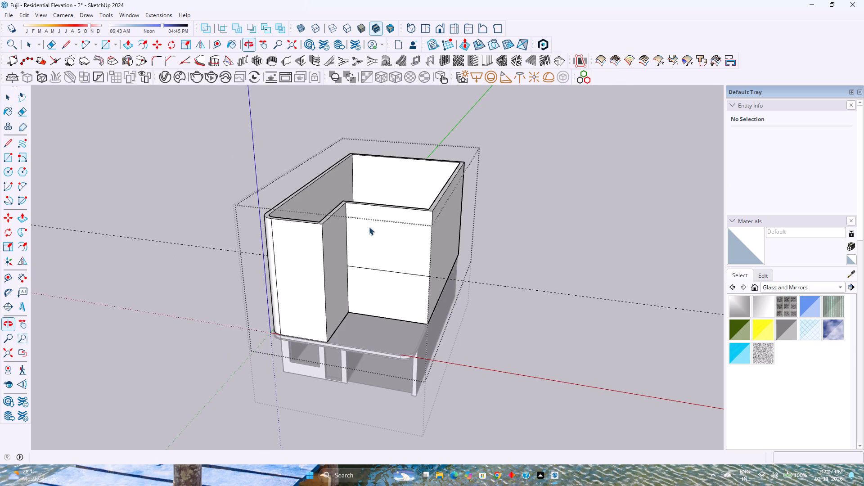
# Redo the undone edits up to the projecting upper volume with the curved bands on the facade.
pyautogui.hotkey('ctrl', 'y')
pyautogui.hotkey('ctrl', 'y')
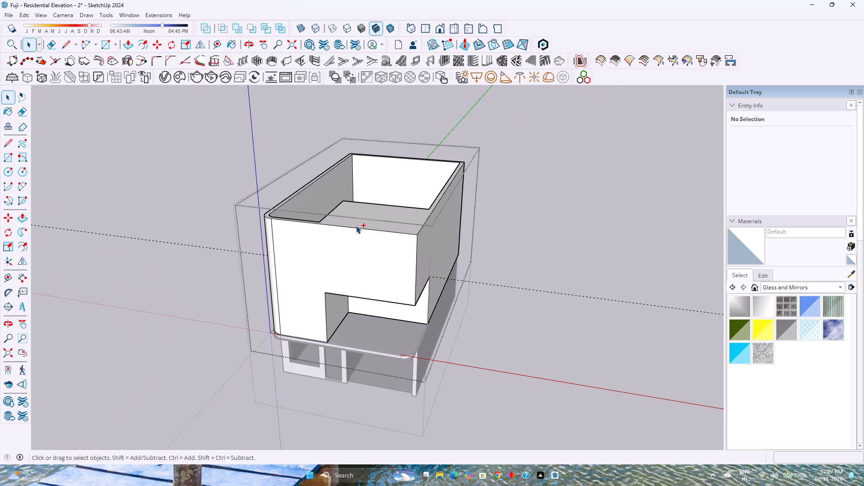
pyautogui.hotkey('ctrl', 'y')
pyautogui.hotkey('ctrl', 'y')
pyautogui.hotkey('ctrl', 'y')
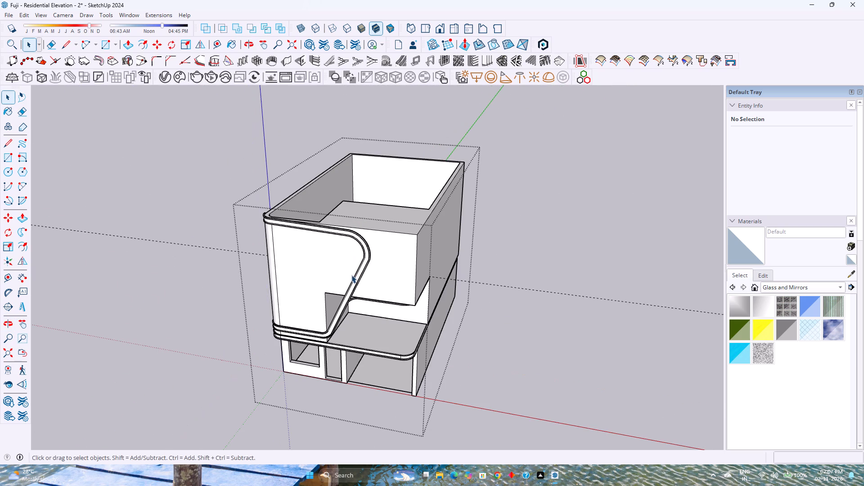
# Copy the upper volume's front face and its rounded corner faces 12' outward from the building along the green axis.
pyautogui.scroll(9, 326, 309)
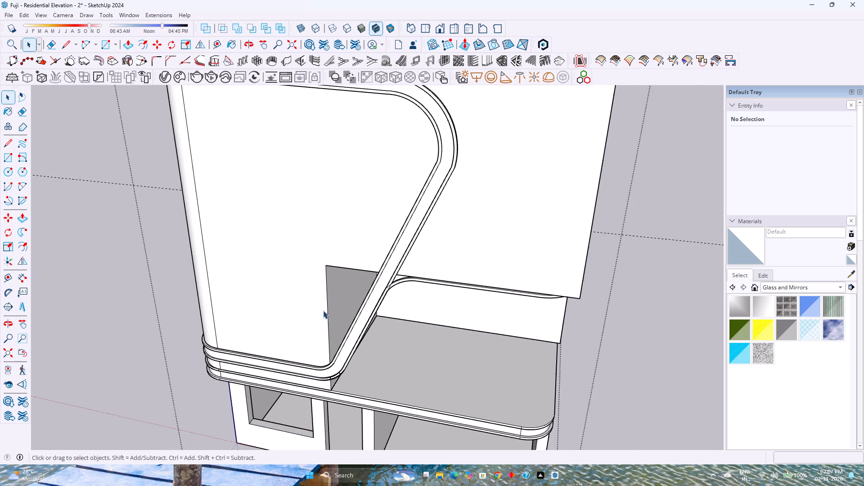
pyautogui.scroll(3, 343, 304)
pyautogui.moveTo(343, 304); pyautogui.dragTo(402, 222, button='middle')
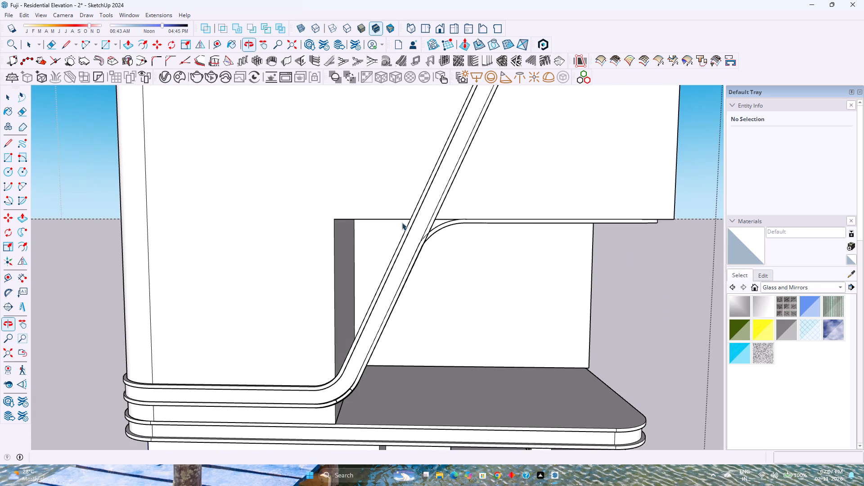
pyautogui.moveTo(402, 222); pyautogui.dragTo(401, 222, button='middle')
pyautogui.click(337, 192)
pyautogui.click(337, 192)
pyautogui.click(338, 191)
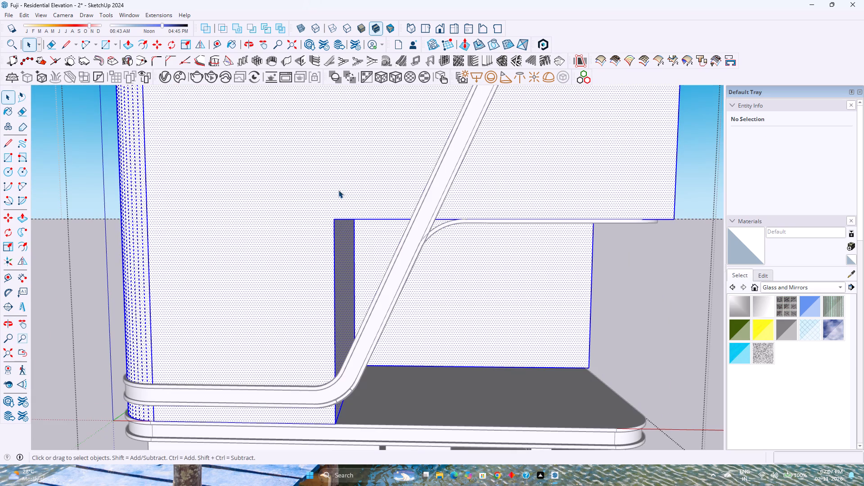
pyautogui.click(341, 188)
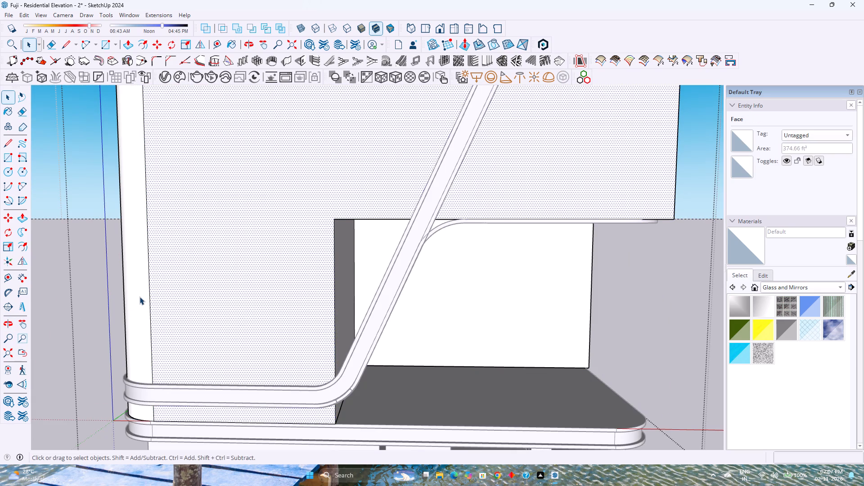
pyautogui.keyDown('ctrl'); pyautogui.click(140, 295); pyautogui.keyUp('ctrl')
pyautogui.moveTo(178, 288); pyautogui.dragTo(131, 332, button='middle')
pyautogui.scroll(-8, 135, 328)
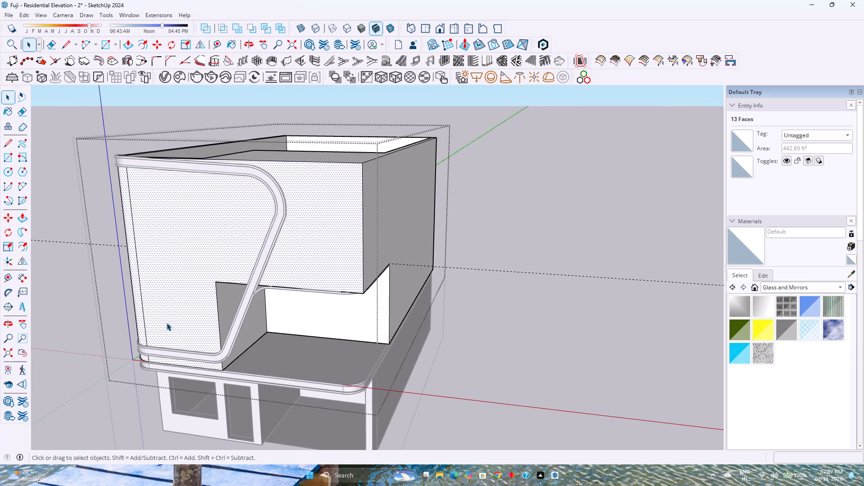
pyautogui.press('m')
pyautogui.click(365, 295)
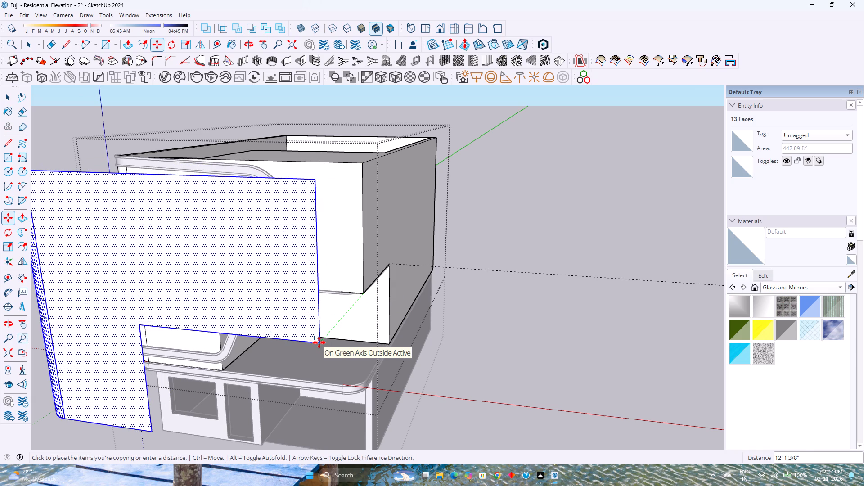
pyautogui.write("12'")
pyautogui.press('Return')
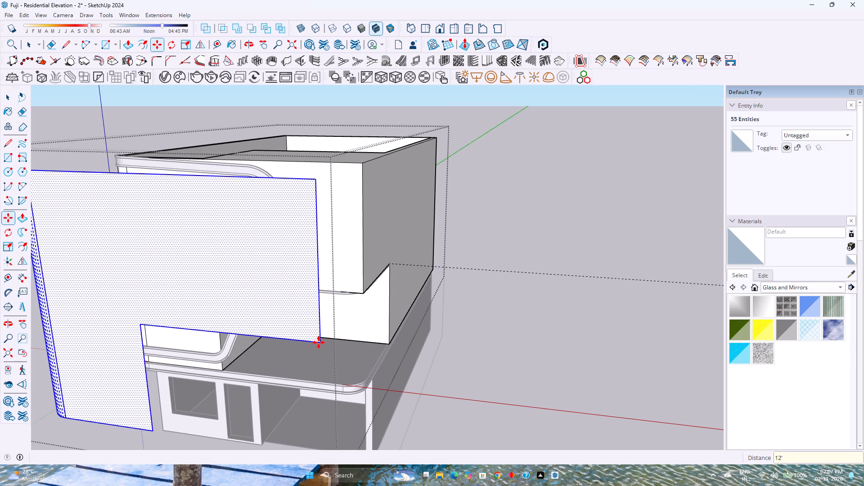
pyautogui.press('space')
pyautogui.moveTo(292, 287); pyautogui.dragTo(300, 350, button='middle')
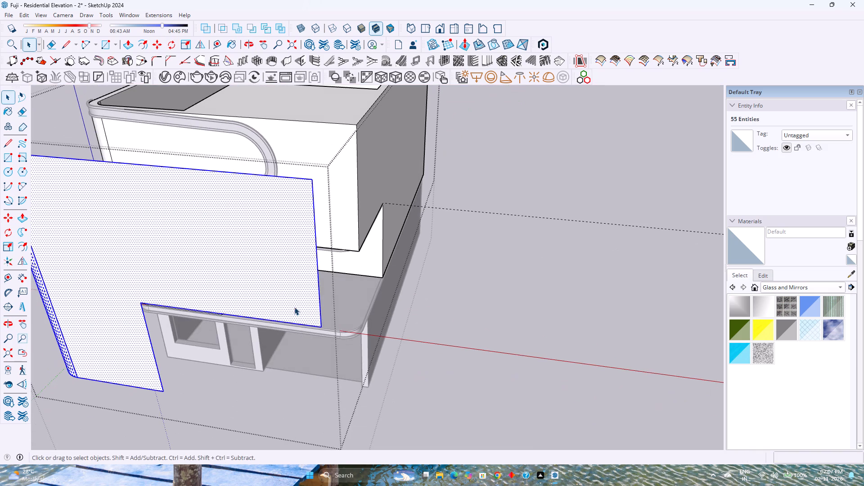
pyautogui.press('Escape')
# Copy the curved facade band group 12' along the green axis onto the copied front faces.
pyautogui.keyDown('shift'); pyautogui.moveTo(298, 299); pyautogui.dragTo(468, 451, button='middle'); pyautogui.keyUp('shift')
pyautogui.middleClick(468, 451)
pyautogui.click(408, 275)
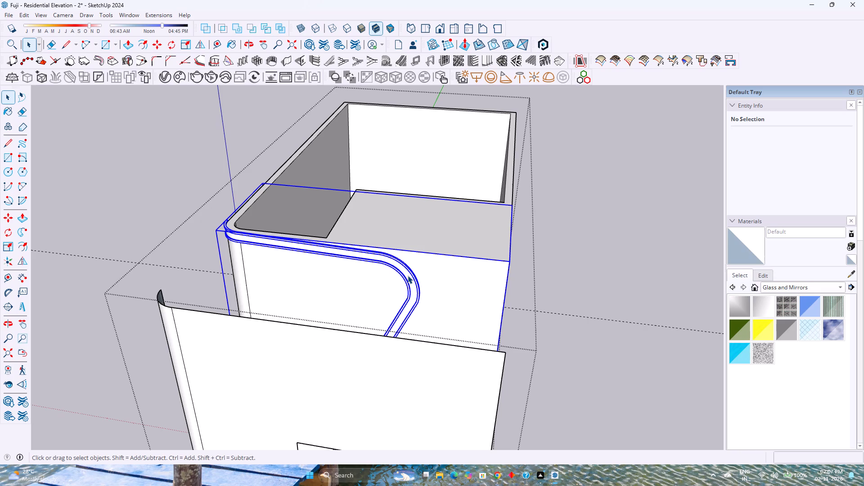
pyautogui.press('m')
pyautogui.scroll(-4, 409, 274)
pyautogui.moveTo(451, 278); pyautogui.dragTo(312, 310, button='middle')
pyautogui.click(344, 312)
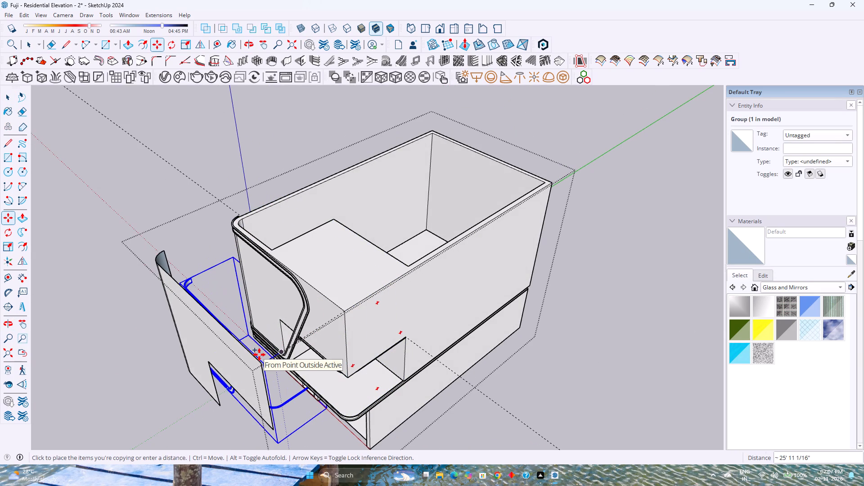
pyautogui.press('Left')
pyautogui.write('12')
pyautogui.press("'")
pyautogui.press('Return')
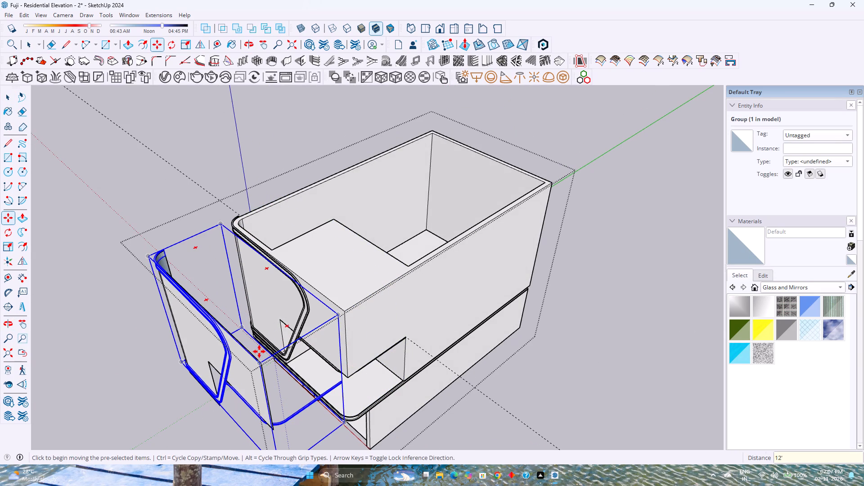
pyautogui.press('space')
# Examine how the copied curved band sits against the copied front faces from several angles.
pyautogui.moveTo(246, 347); pyautogui.dragTo(441, 239, button='middle')
pyautogui.click(398, 292)
pyautogui.scroll(2, 398, 292)
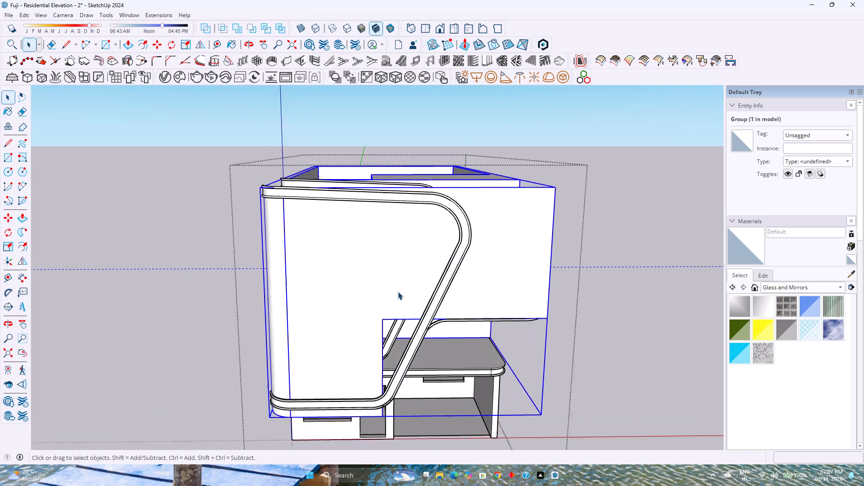
pyautogui.scroll(2, 398, 292)
pyautogui.moveTo(398, 292); pyautogui.dragTo(296, 204, button='middle')
pyautogui.scroll(3, 310, 325)
pyautogui.moveTo(308, 324); pyautogui.dragTo(319, 247, button='middle')
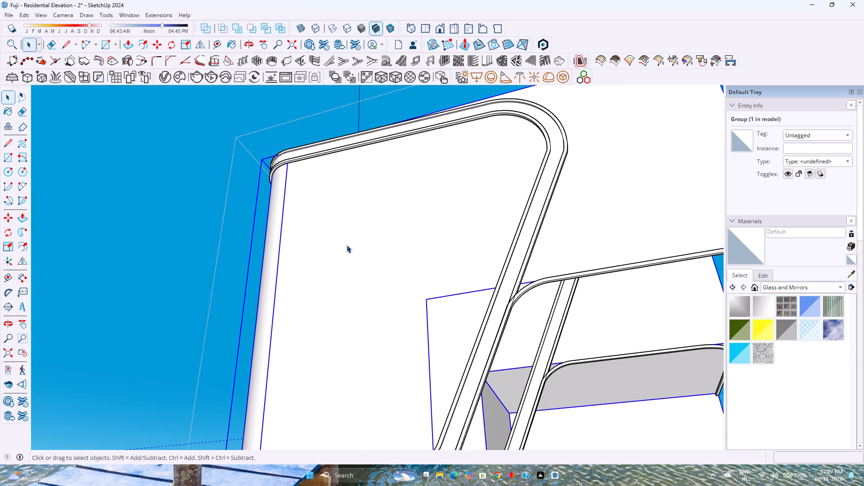
pyautogui.click(353, 246)
pyautogui.doubleClick(403, 274)
pyautogui.scroll(-3, 410, 279)
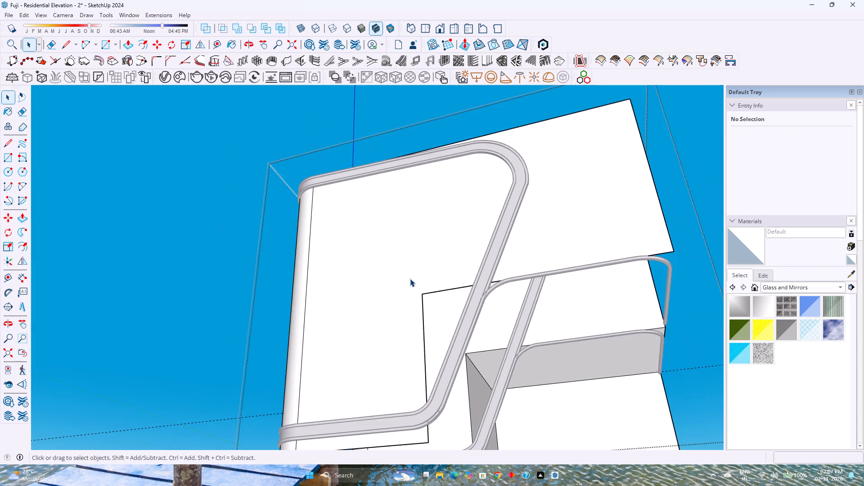
pyautogui.moveTo(413, 281); pyautogui.dragTo(428, 325, button='middle')
pyautogui.scroll(1, 428, 325)
pyautogui.scroll(-5, 426, 324)
pyautogui.moveTo(423, 321); pyautogui.dragTo(416, 358, button='middle')
pyautogui.press('Escape')
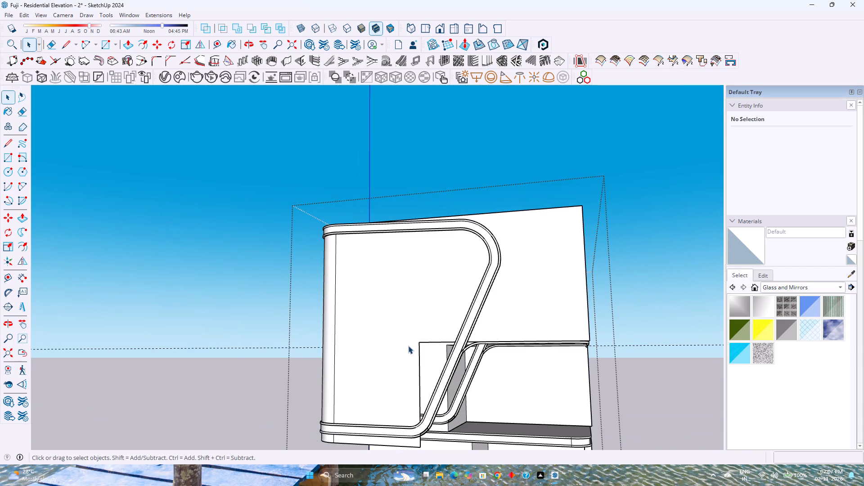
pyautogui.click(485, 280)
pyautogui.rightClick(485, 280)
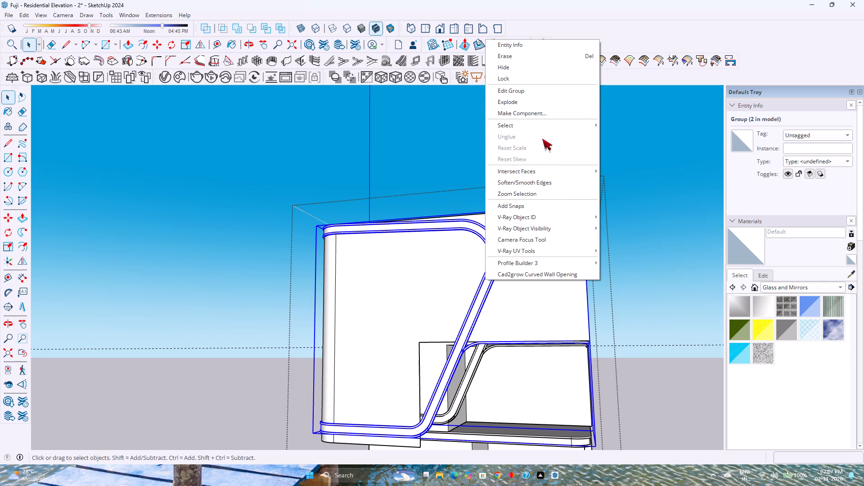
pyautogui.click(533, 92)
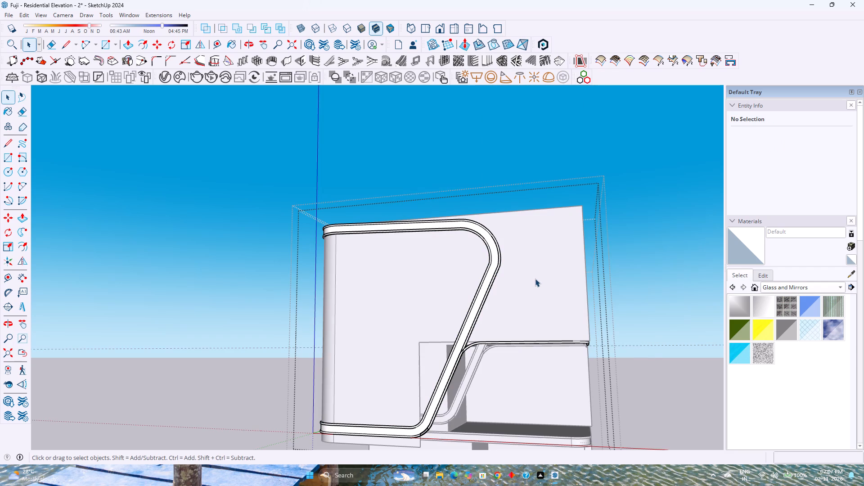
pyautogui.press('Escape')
# Explode the copied curved band group in front of the building.
pyautogui.moveTo(525, 276); pyautogui.dragTo(445, 387, button='middle')
pyautogui.click(441, 372)
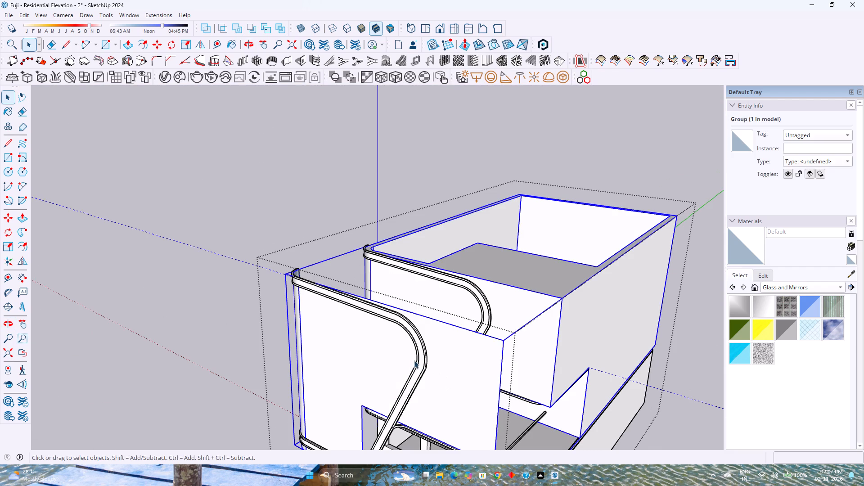
pyautogui.click(420, 356)
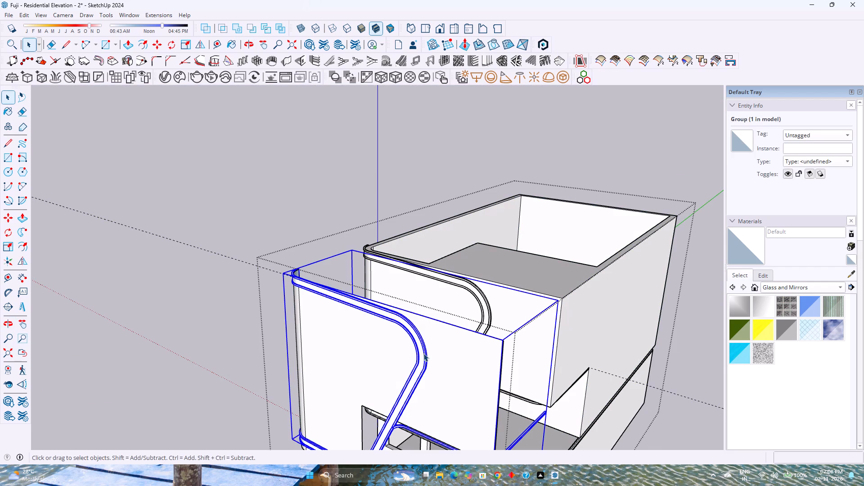
pyautogui.rightClick(423, 353)
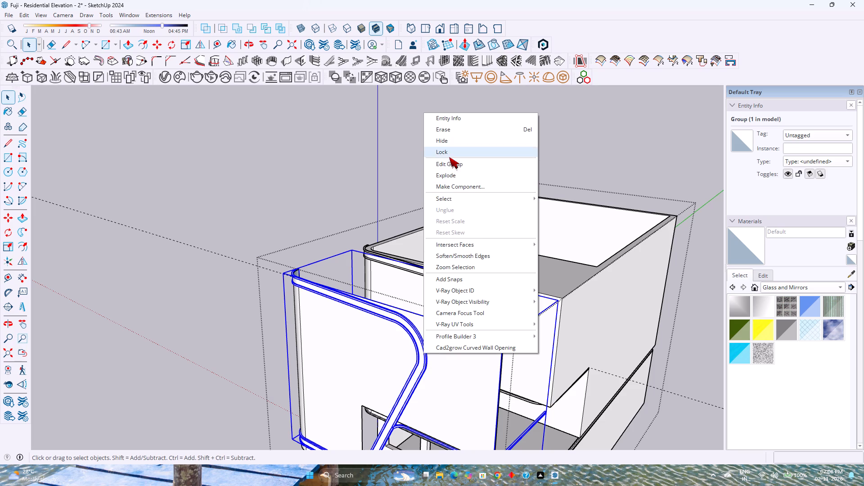
pyautogui.click(454, 177)
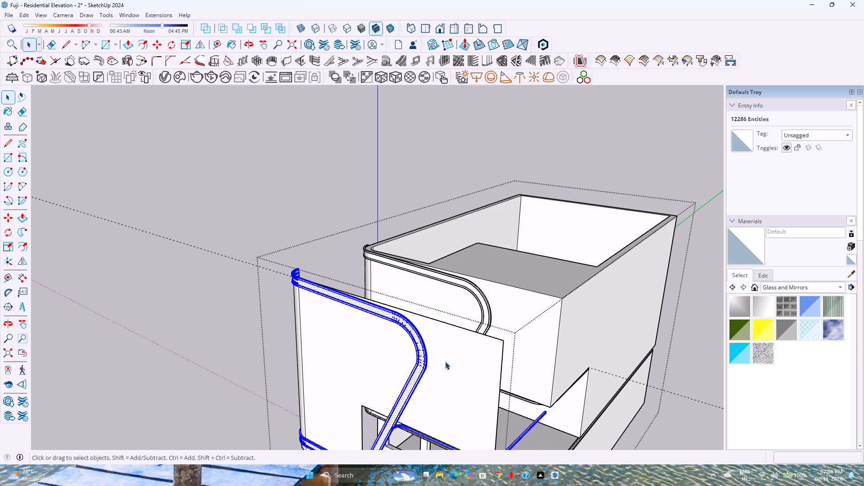
# Examine how the exploded band crosses the notch of the copied front face from several angles.
pyautogui.click(445, 361)
pyautogui.moveTo(438, 376); pyautogui.dragTo(412, 292, button='middle')
pyautogui.middleClick(412, 292)
pyautogui.scroll(6, 379, 331)
pyautogui.moveTo(379, 328); pyautogui.dragTo(272, 375, button='middle')
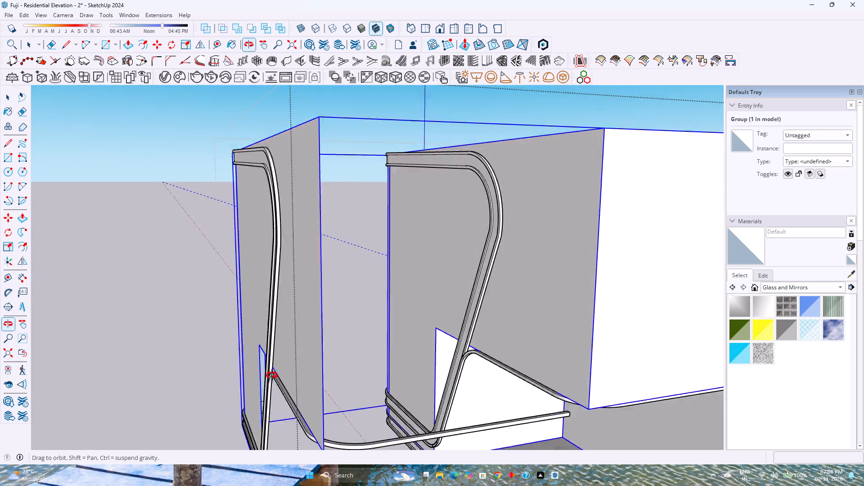
pyautogui.moveTo(272, 375); pyautogui.dragTo(517, 337, button='middle')
pyautogui.scroll(3, 445, 355)
pyautogui.keyDown('shift'); pyautogui.moveTo(427, 364); pyautogui.dragTo(458, 285, button='middle'); pyautogui.keyUp('shift')
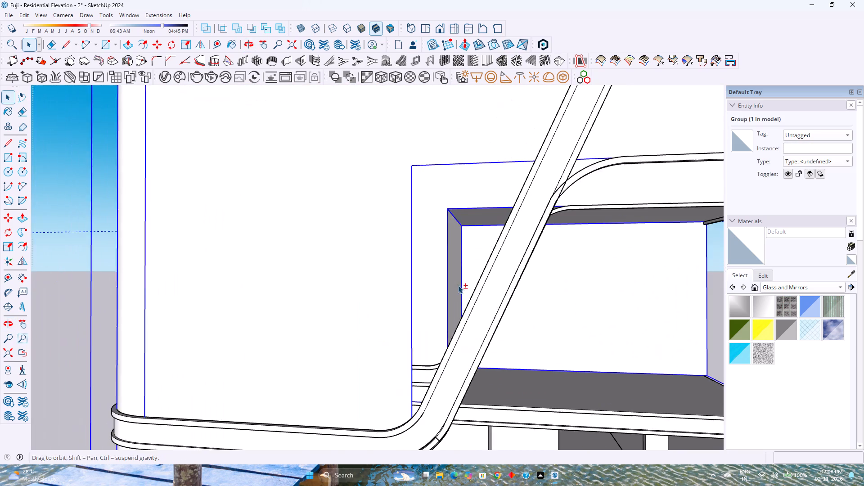
pyautogui.keyDown('shift'); pyautogui.moveTo(458, 285); pyautogui.dragTo(458, 286, button='middle'); pyautogui.keyUp('shift')
pyautogui.scroll(-1, 459, 283)
pyautogui.moveTo(458, 285); pyautogui.dragTo(463, 322, button='middle')
pyautogui.middleClick(463, 322)
pyautogui.scroll(1, 463, 322)
pyautogui.scroll(-4, 462, 317)
pyautogui.keyDown('shift'); pyautogui.moveTo(463, 357); pyautogui.dragTo(445, 268, button='middle'); pyautogui.keyUp('shift')
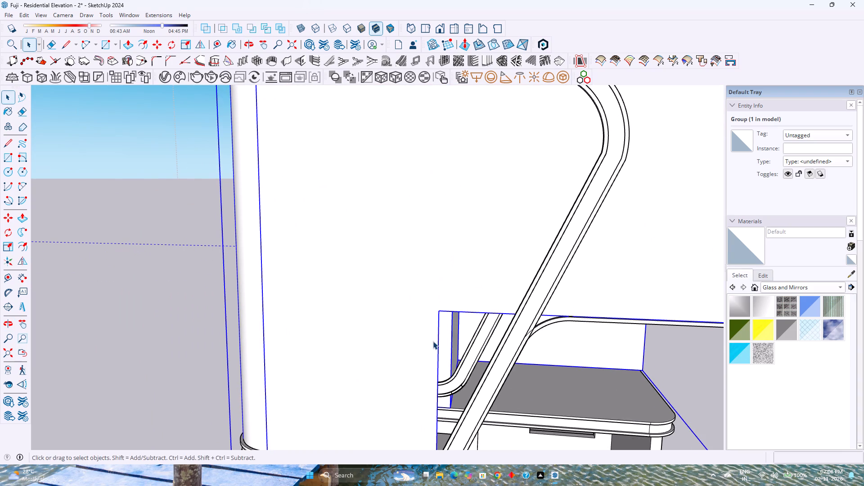
pyautogui.moveTo(439, 306); pyautogui.dragTo(557, 292, button='middle')
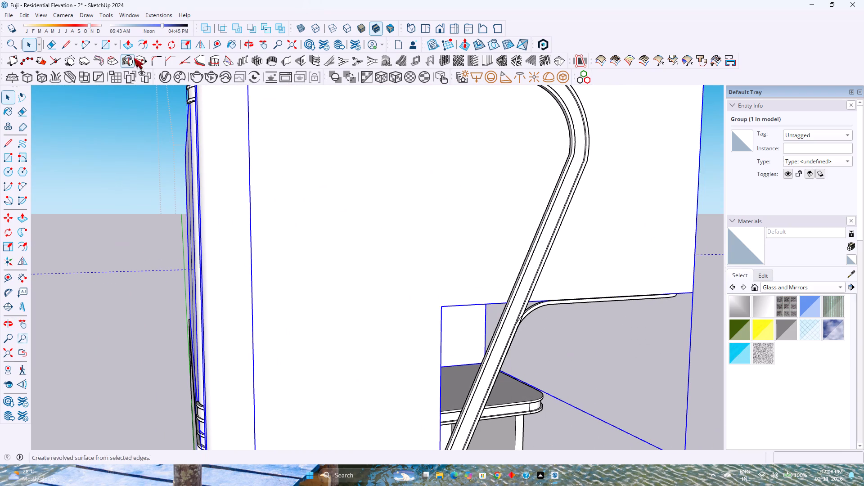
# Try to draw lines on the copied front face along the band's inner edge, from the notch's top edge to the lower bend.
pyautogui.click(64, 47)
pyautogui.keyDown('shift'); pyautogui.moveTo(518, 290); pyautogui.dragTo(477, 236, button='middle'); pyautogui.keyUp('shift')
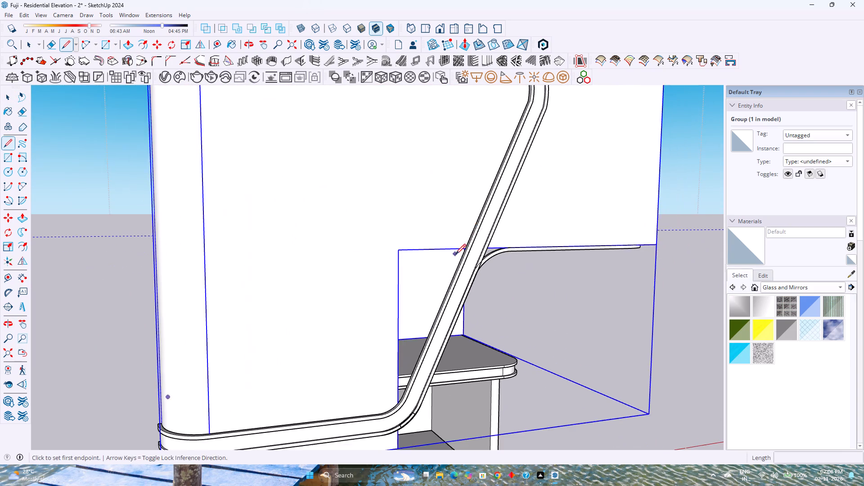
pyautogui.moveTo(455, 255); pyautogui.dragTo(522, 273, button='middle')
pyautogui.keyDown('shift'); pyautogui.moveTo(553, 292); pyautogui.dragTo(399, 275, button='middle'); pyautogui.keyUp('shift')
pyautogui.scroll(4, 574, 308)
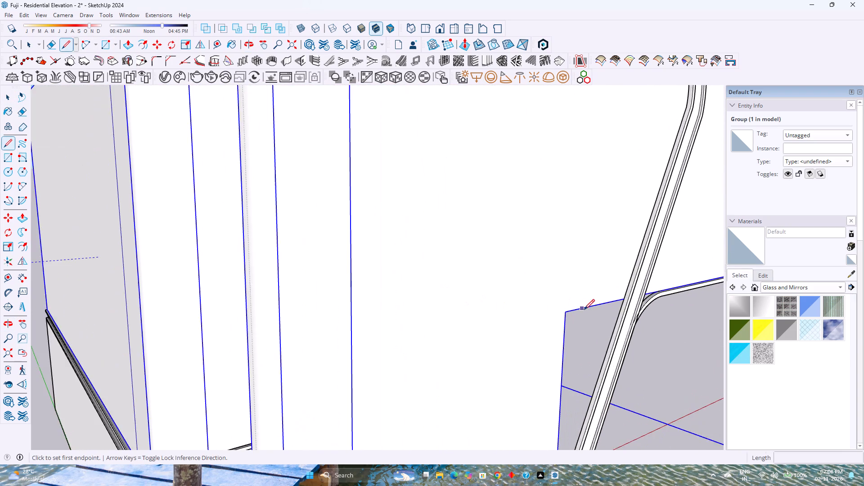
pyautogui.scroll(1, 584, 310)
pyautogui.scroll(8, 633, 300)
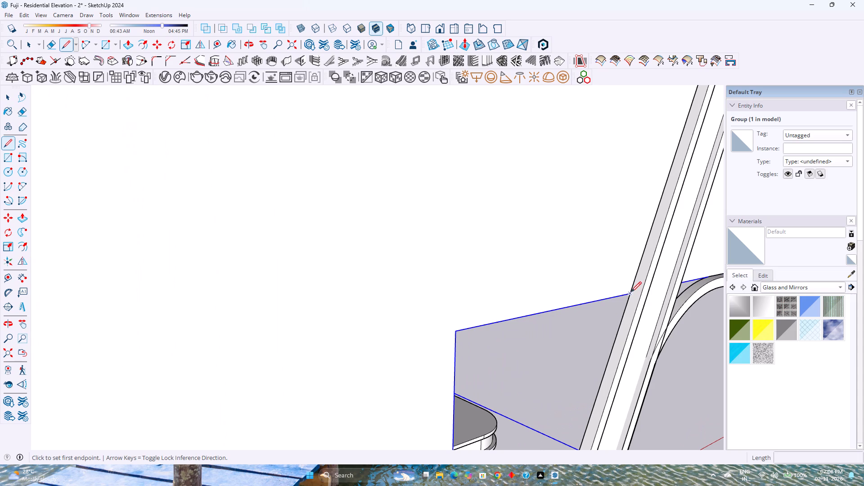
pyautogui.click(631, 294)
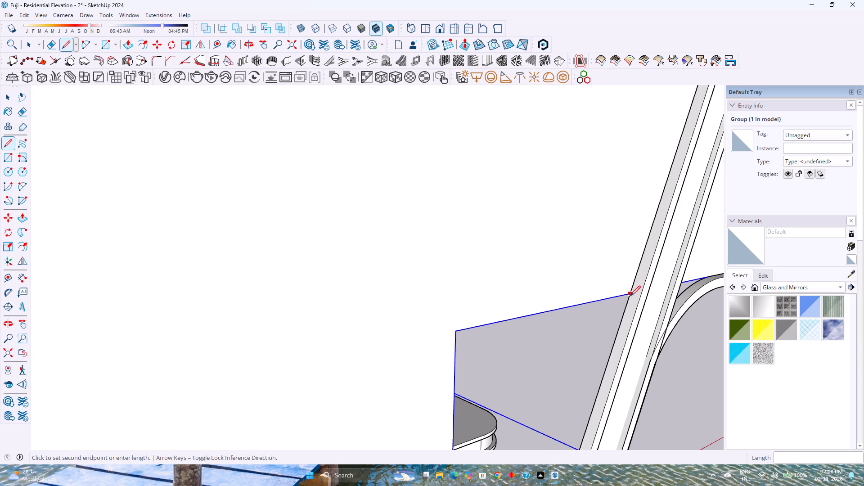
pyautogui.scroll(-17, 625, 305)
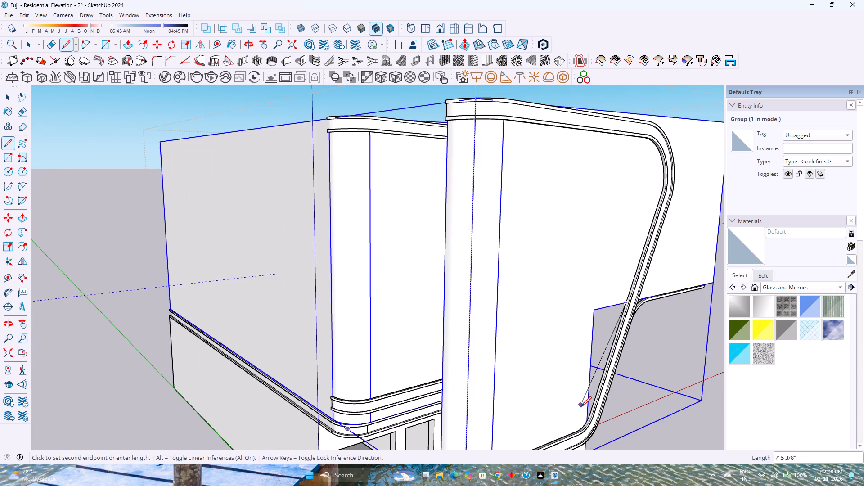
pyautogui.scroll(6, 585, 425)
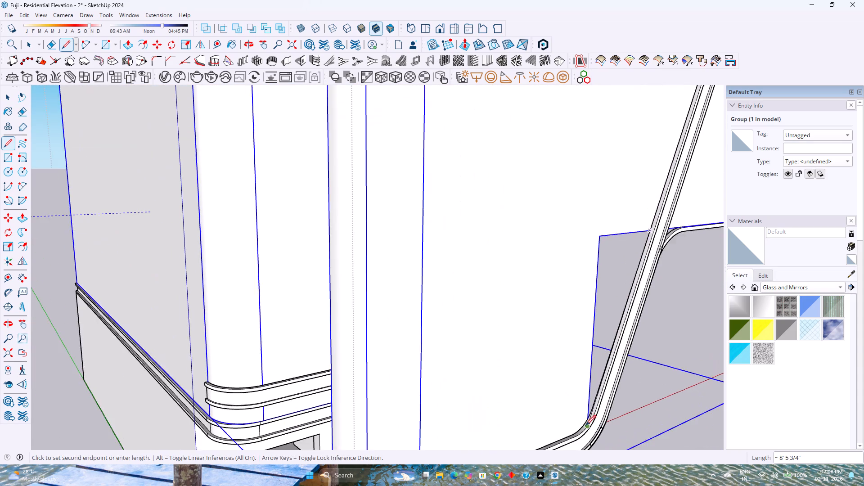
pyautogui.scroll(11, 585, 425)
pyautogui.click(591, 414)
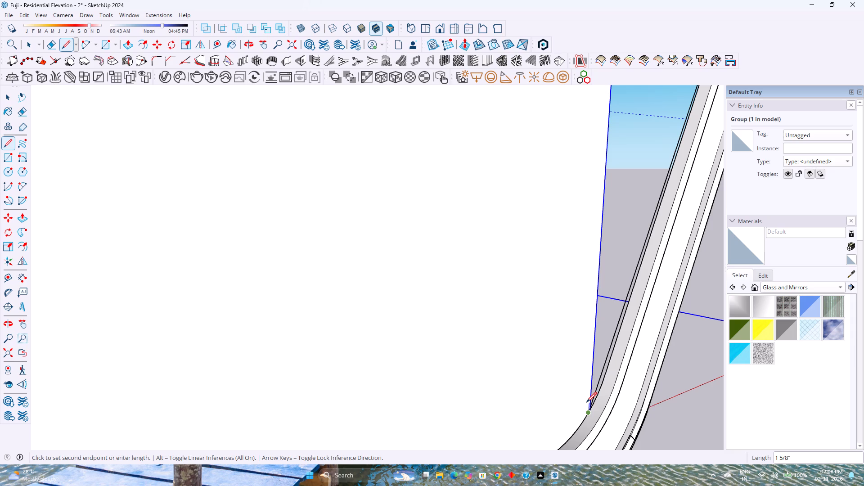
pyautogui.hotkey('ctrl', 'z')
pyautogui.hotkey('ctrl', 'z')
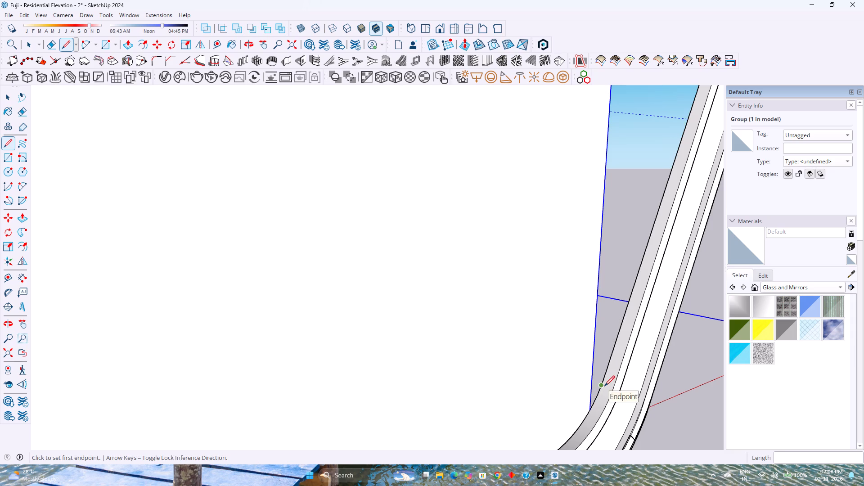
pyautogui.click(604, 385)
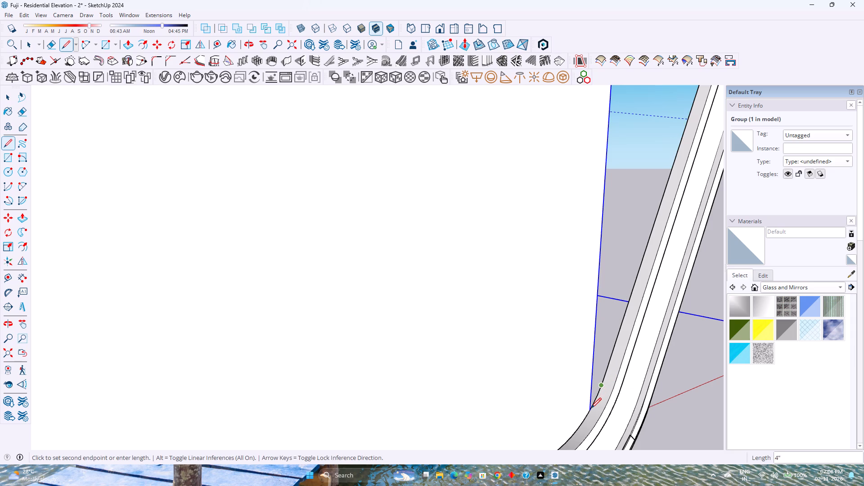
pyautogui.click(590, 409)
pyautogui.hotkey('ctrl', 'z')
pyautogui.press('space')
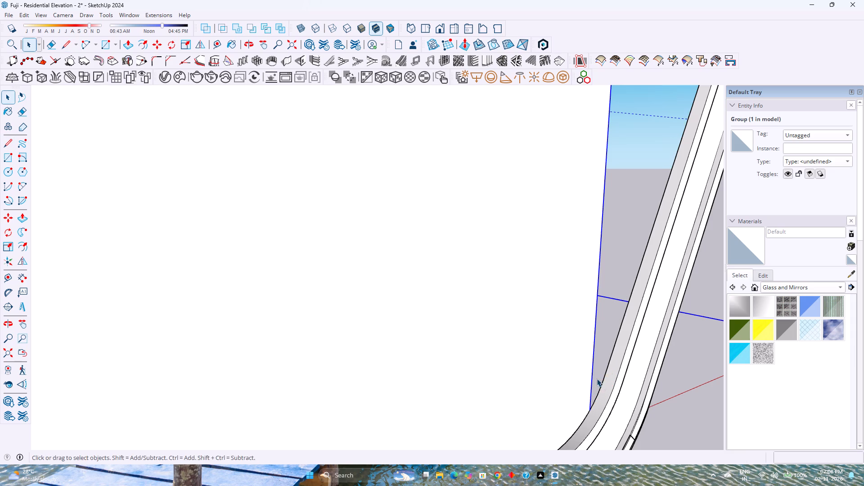
# Inside the building group, move the copied front face's vertical notch edge about 6' 10 3/8" along the red axis, past the sloping band.
pyautogui.scroll(-3, 597, 378)
pyautogui.keyDown('shift'); pyautogui.moveTo(595, 376); pyautogui.dragTo(528, 421, button='middle'); pyautogui.keyUp('shift')
pyautogui.click(532, 333)
pyautogui.click(532, 332)
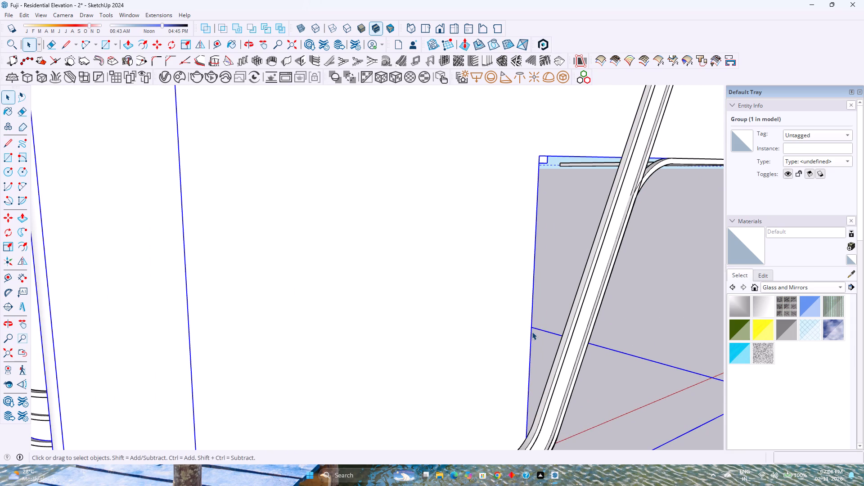
pyautogui.click(472, 336)
pyautogui.press('Escape')
pyautogui.click(472, 334)
pyautogui.scroll(-4, 472, 334)
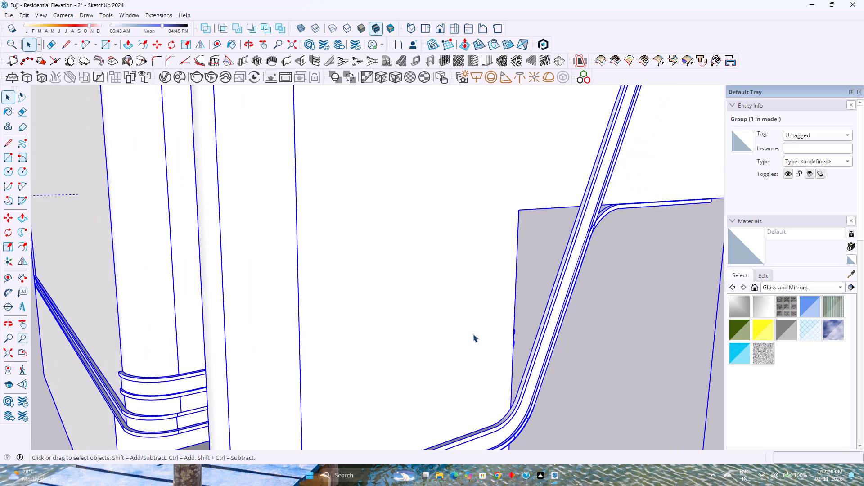
pyautogui.doubleClick(473, 334)
pyautogui.click(514, 299)
pyautogui.click(515, 298)
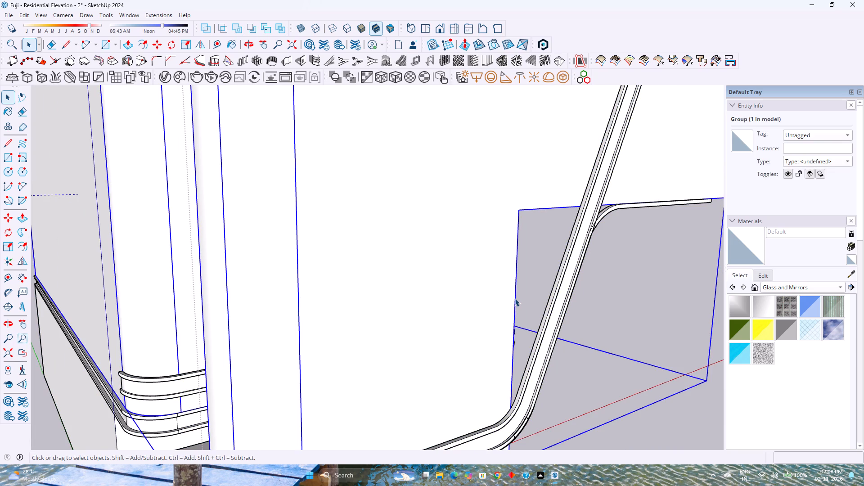
pyautogui.click(515, 298)
pyautogui.click(515, 297)
pyautogui.press('m')
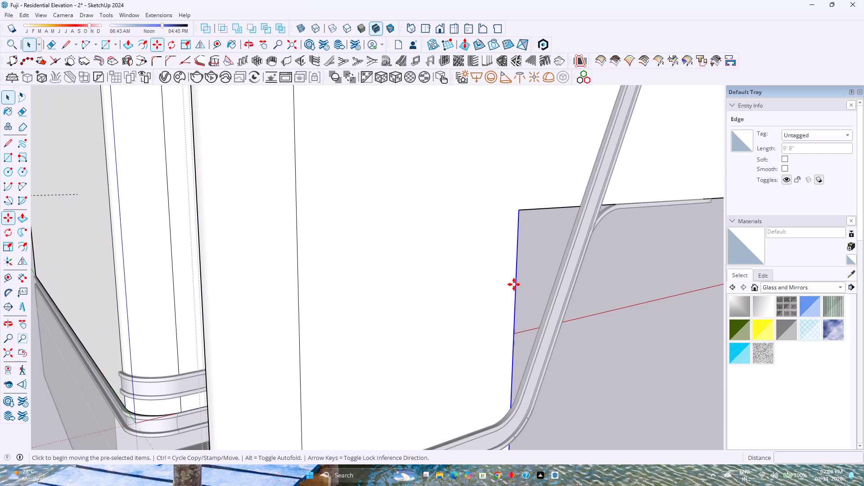
pyautogui.click(520, 212)
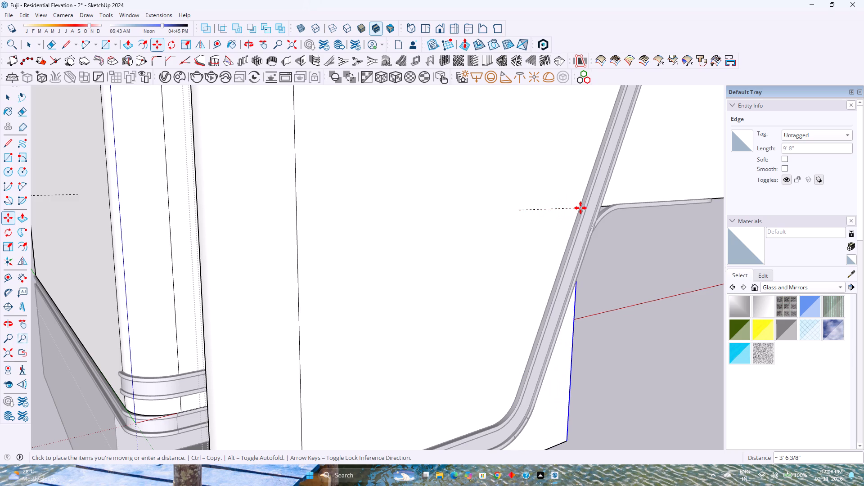
pyautogui.click(630, 200)
pyautogui.scroll(-1, 603, 297)
pyautogui.moveTo(603, 297); pyautogui.dragTo(509, 284, button='middle')
pyautogui.scroll(-3, 508, 283)
pyautogui.press('space')
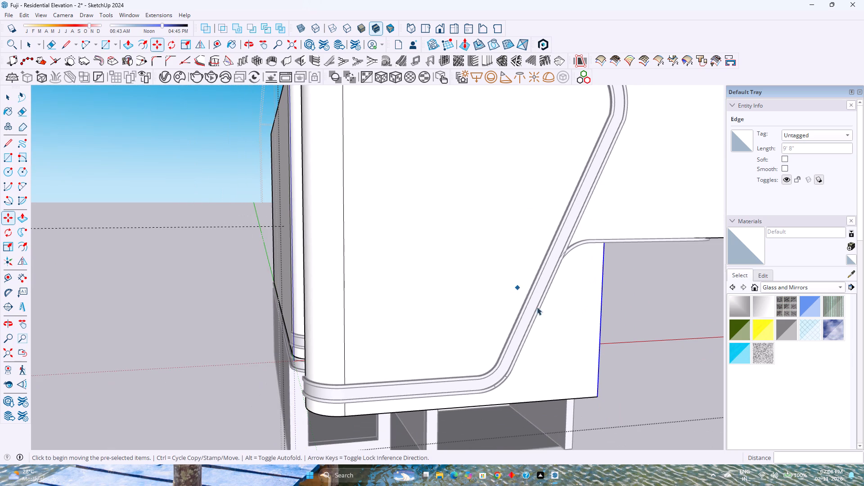
# Examine the reshaped front face against the band from the front, side and rear.
pyautogui.click(561, 327)
pyautogui.moveTo(572, 342); pyautogui.dragTo(471, 391, button='middle')
pyautogui.middleClick(470, 391)
pyautogui.scroll(-4, 470, 390)
pyautogui.moveTo(504, 387); pyautogui.dragTo(132, 375, button='middle')
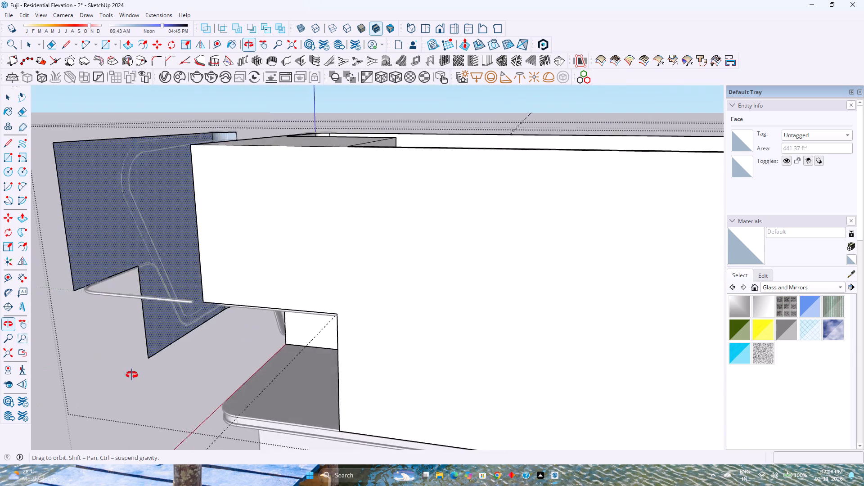
pyautogui.moveTo(132, 375); pyautogui.dragTo(164, 340, button='middle')
pyautogui.middleClick(164, 340)
pyautogui.click(199, 355)
pyautogui.moveTo(169, 349); pyautogui.dragTo(304, 345, button='middle')
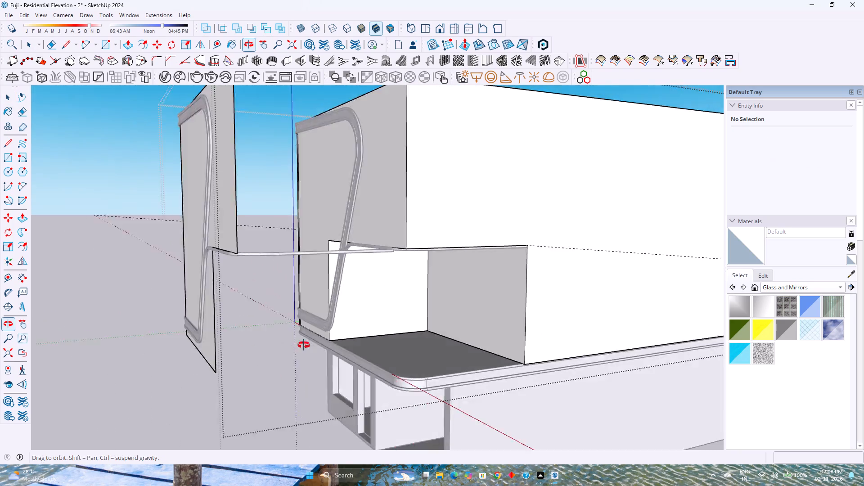
pyautogui.moveTo(304, 345); pyautogui.dragTo(431, 356, button='middle')
pyautogui.middleClick(435, 357)
pyautogui.press('Escape')
# Cut the copied front face together with its connected rounded corner faces out of the building group.
pyautogui.click(430, 272)
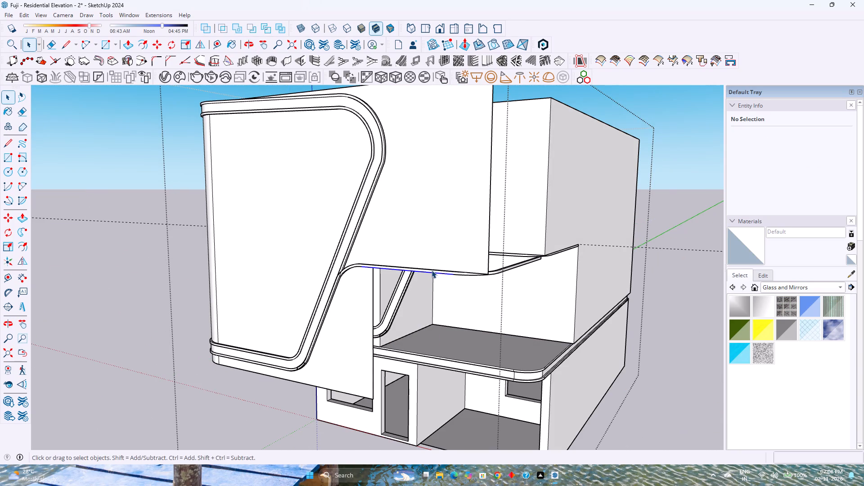
pyautogui.scroll(3, 432, 270)
pyautogui.click(440, 248)
pyautogui.doubleClick(444, 244)
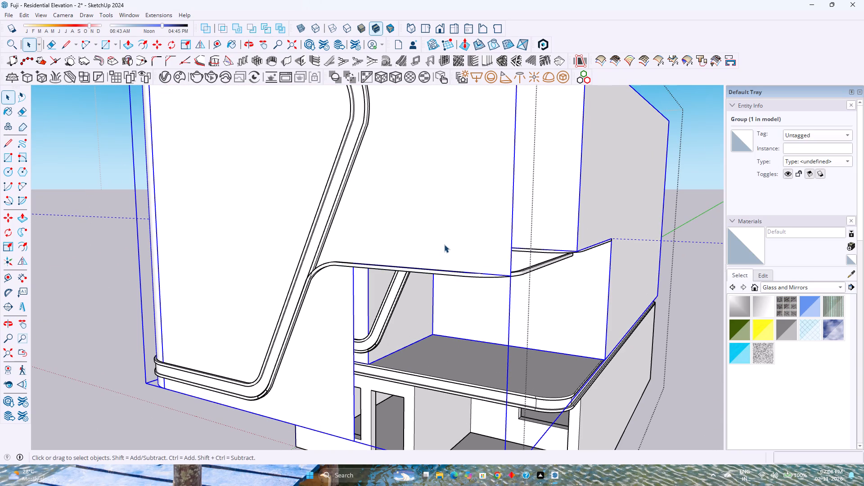
pyautogui.click(445, 244)
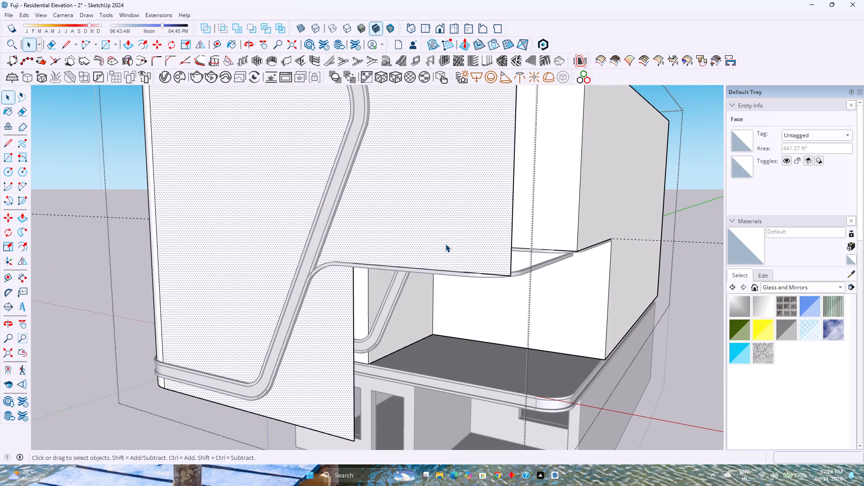
pyautogui.doubleClick(445, 244)
pyautogui.hotkey('ctrl', 'x')
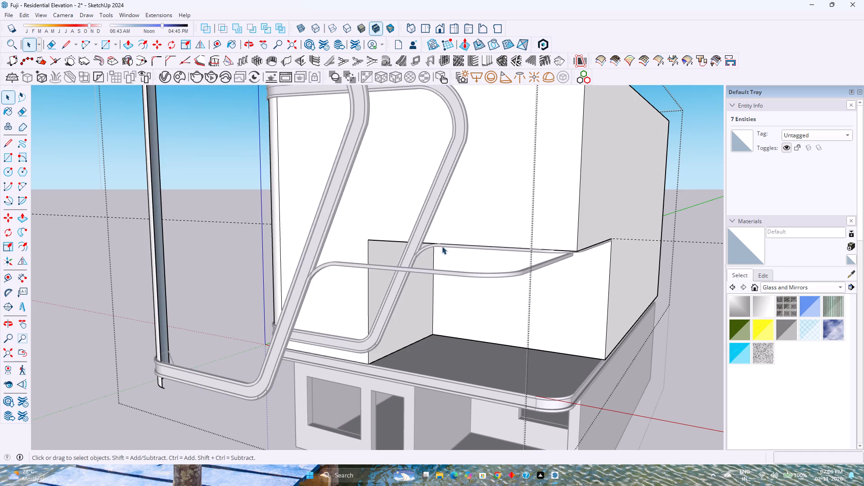
pyautogui.hotkey('ctrl', 'z')
pyautogui.tripleClick(431, 257)
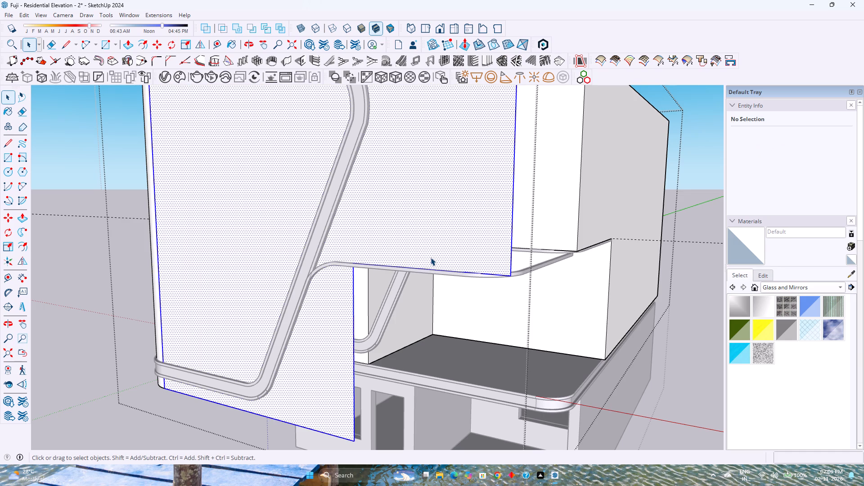
pyautogui.hotkey('ctrl', 'x')
pyautogui.moveTo(431, 258); pyautogui.dragTo(485, 311, button='middle')
pyautogui.middleClick(485, 311)
pyautogui.press('Escape')
# Paste the cut front and rounded corner faces outside the building group, in open space beside the exploded band.
pyautogui.click(573, 294)
pyautogui.moveTo(574, 299); pyautogui.dragTo(461, 297, button='middle')
pyautogui.middleClick(460, 297)
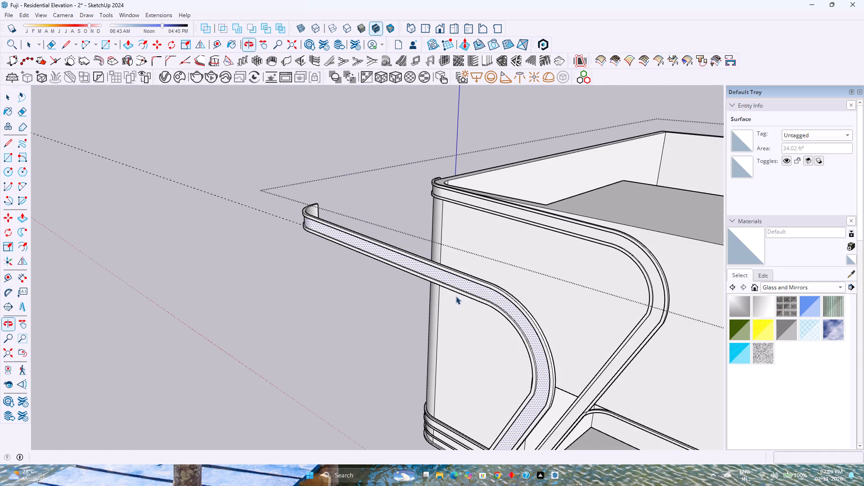
pyautogui.hotkey('ctrl', 'v')
pyautogui.scroll(-5, 447, 294)
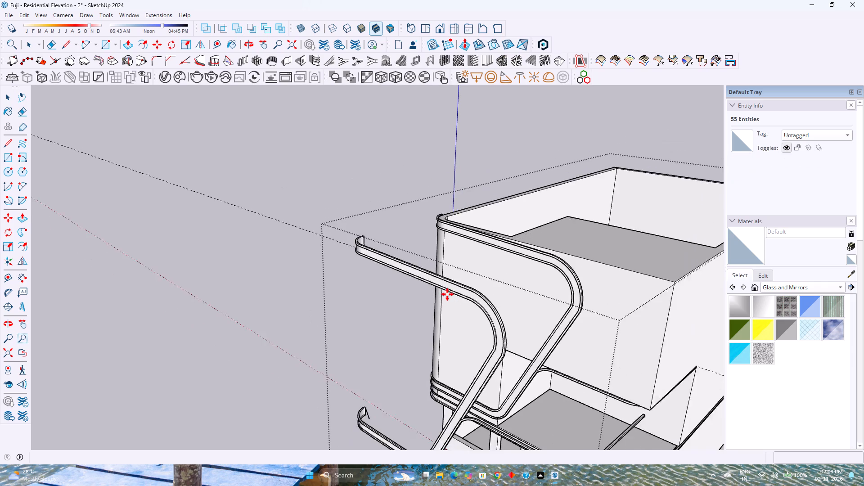
pyautogui.scroll(-9, 447, 294)
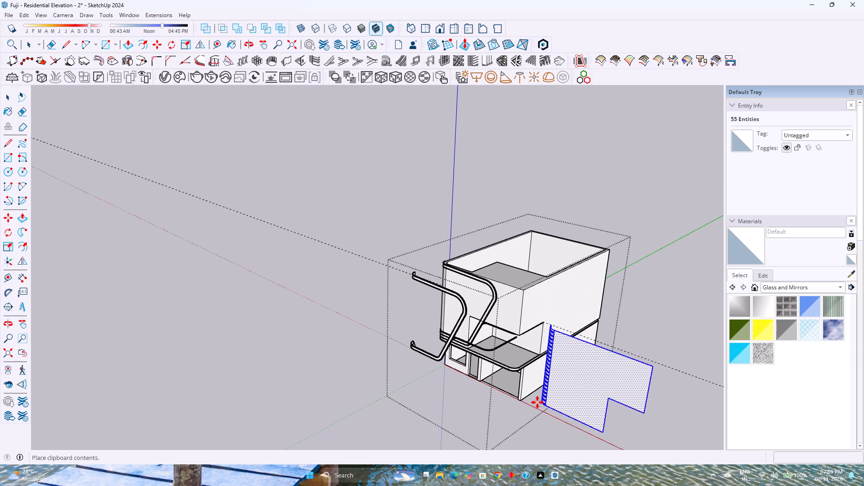
pyautogui.scroll(11, 412, 349)
pyautogui.moveTo(416, 337); pyautogui.dragTo(442, 353, button='middle')
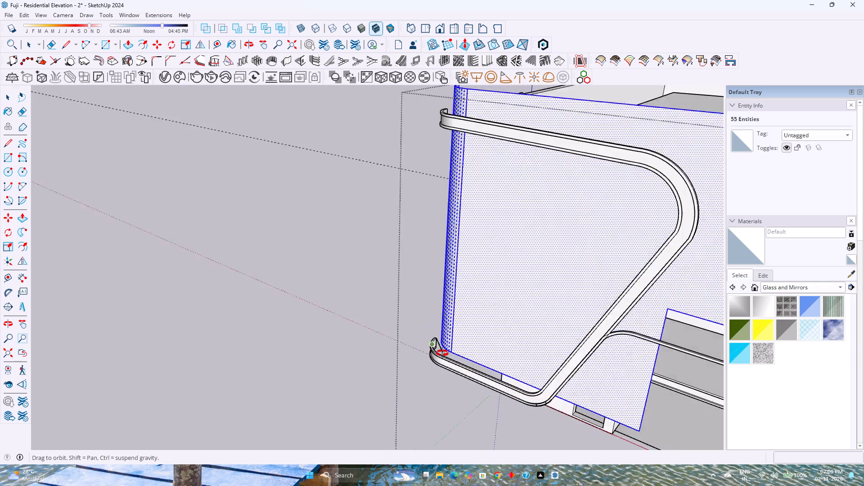
pyautogui.moveTo(442, 353); pyautogui.dragTo(602, 404, button='middle')
pyautogui.middleClick(602, 404)
pyautogui.scroll(6, 522, 333)
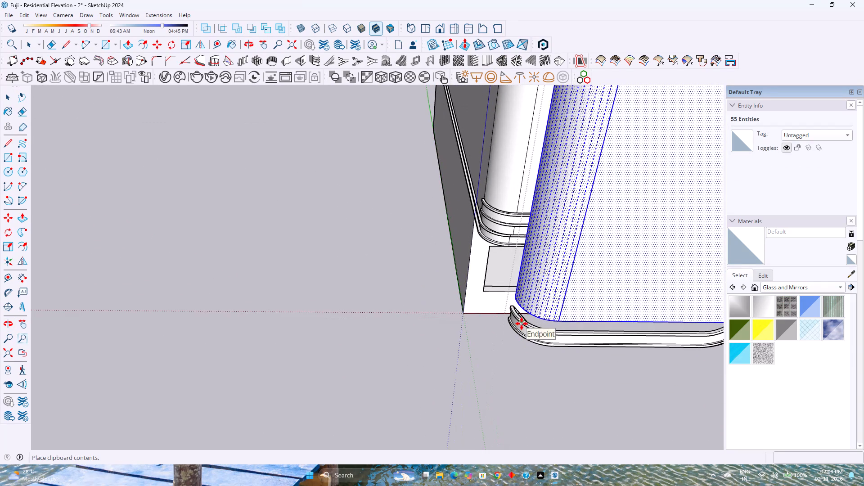
pyautogui.moveTo(522, 324); pyautogui.dragTo(566, 366, button='middle')
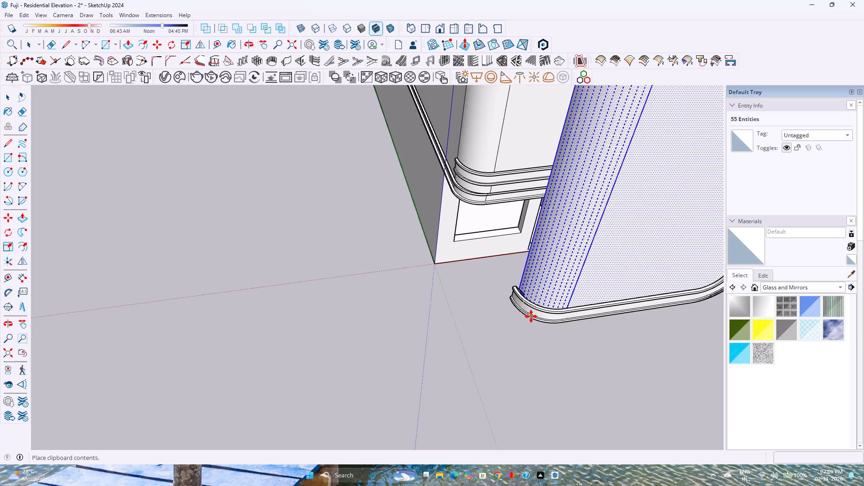
pyautogui.scroll(6, 527, 315)
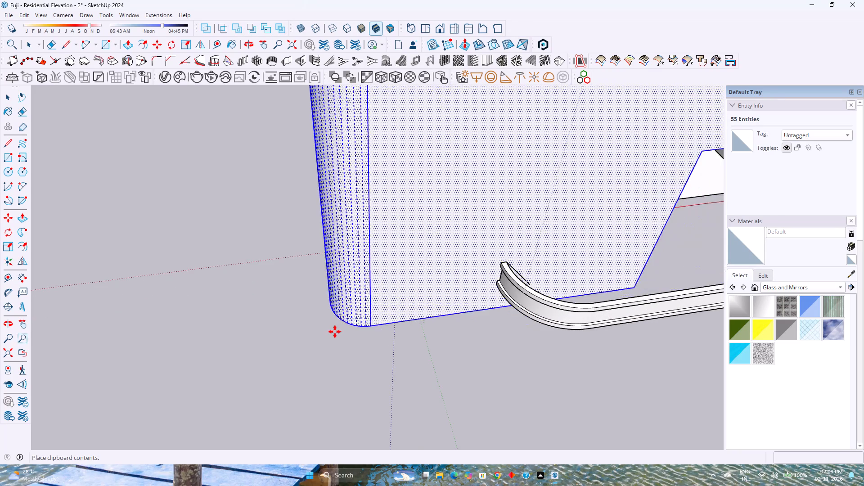
pyautogui.scroll(-11, 335, 332)
pyautogui.click(560, 333)
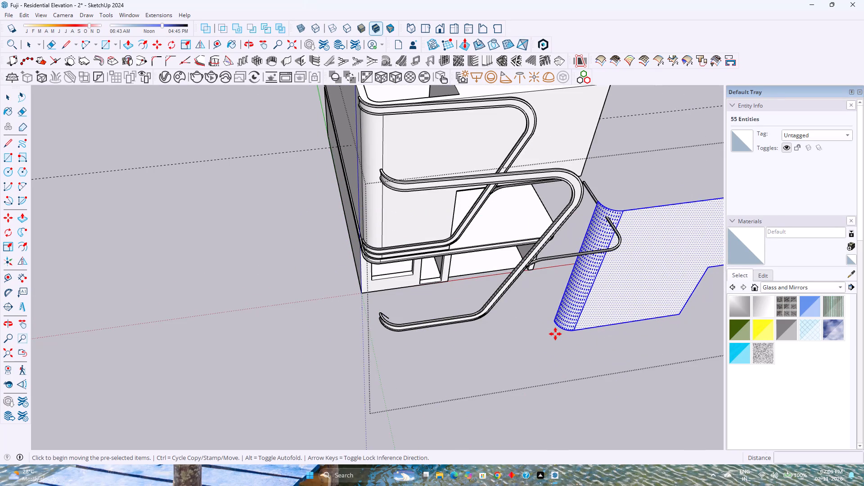
# Move the pasted front and rounded corner faces by their lower corner about 28' 2 1/2" onto the exploded band's lower curved end.
pyautogui.scroll(7, 546, 326)
pyautogui.click(562, 316)
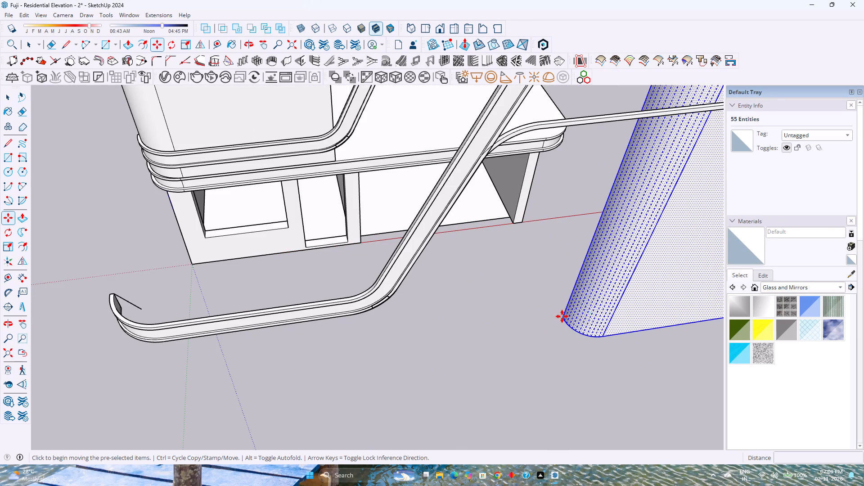
pyautogui.moveTo(336, 294); pyautogui.dragTo(640, 288, button='middle')
pyautogui.scroll(4, 555, 333)
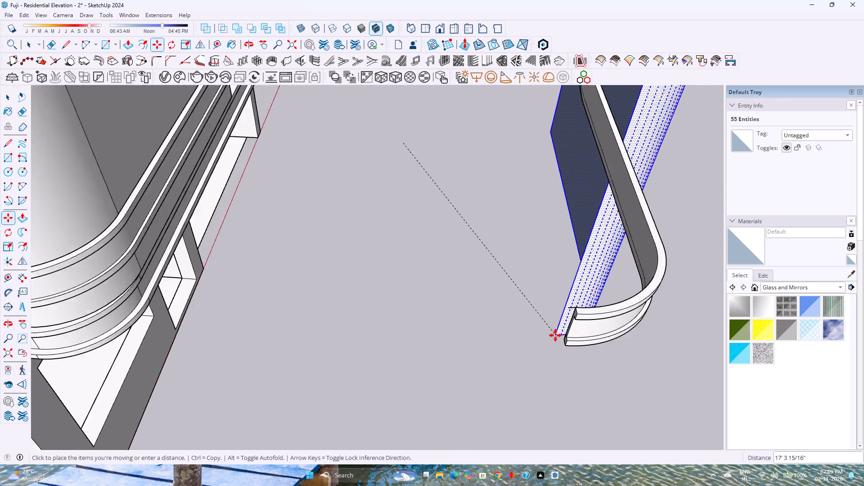
pyautogui.scroll(2, 555, 335)
pyautogui.click(569, 343)
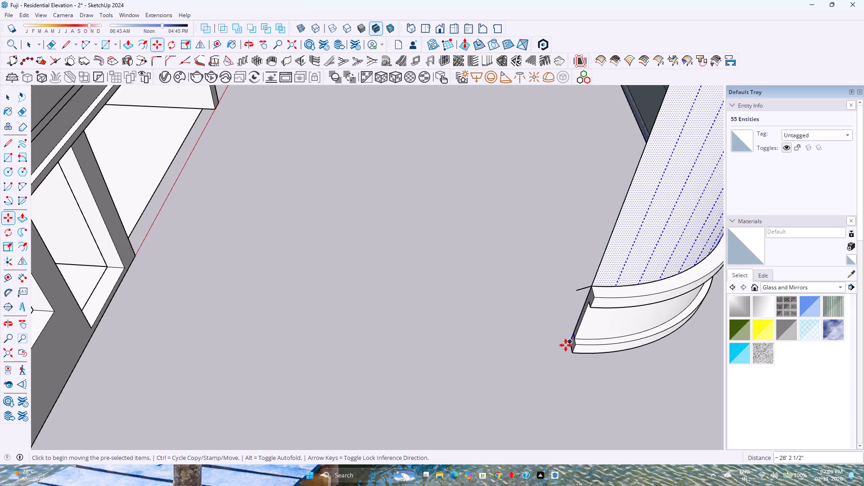
# Erase the short stray edge sticking out from the lower curved end of the exploded band.
pyautogui.press('e')
pyautogui.click(582, 288)
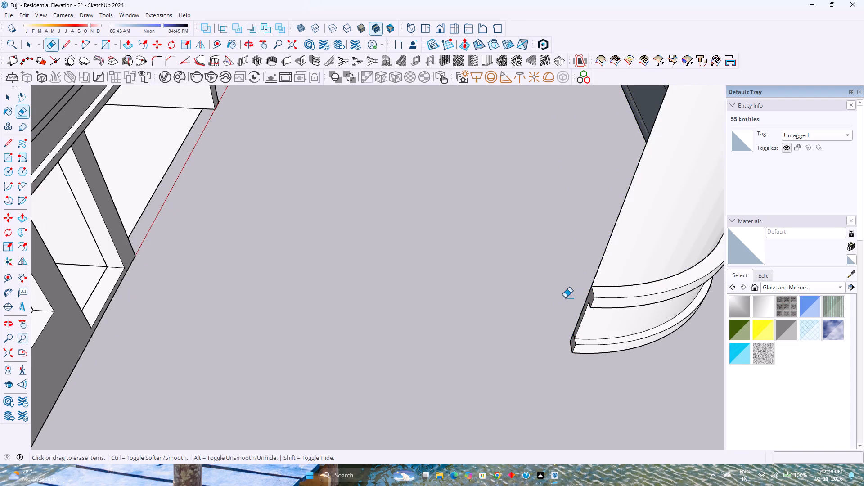
# Examine the fit of the copied front and rounded corner faces against the exploded band from the front, above and side.
pyautogui.scroll(-6, 555, 303)
pyautogui.moveTo(551, 308); pyautogui.dragTo(378, 301, button='middle')
pyautogui.middleClick(378, 301)
pyautogui.scroll(-5, 378, 301)
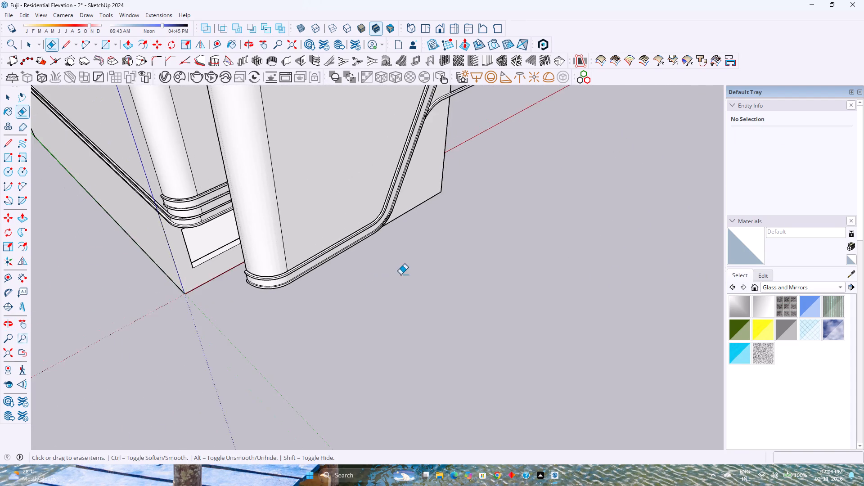
pyautogui.keyDown('shift'); pyautogui.moveTo(408, 276); pyautogui.dragTo(499, 372, button='middle'); pyautogui.keyUp('shift')
pyautogui.moveTo(512, 352); pyautogui.dragTo(438, 329, button='middle')
pyautogui.keyDown('shift'); pyautogui.moveTo(436, 307); pyautogui.dragTo(469, 373, button='middle'); pyautogui.keyUp('shift')
pyautogui.moveTo(479, 360); pyautogui.dragTo(363, 333, button='middle')
pyautogui.scroll(-3, 363, 328)
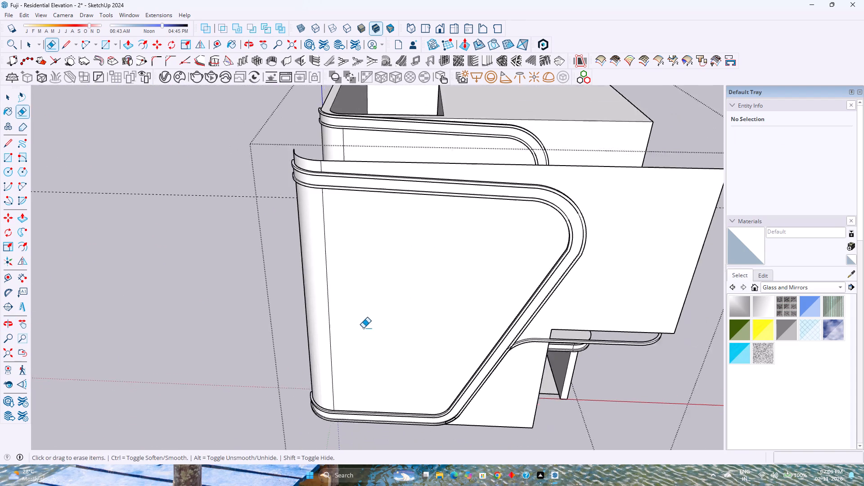
pyautogui.scroll(-1, 363, 328)
pyautogui.moveTo(439, 336); pyautogui.dragTo(247, 283, button='middle')
pyautogui.scroll(-2, 293, 291)
pyautogui.moveTo(465, 328); pyautogui.dragTo(527, 309, button='middle')
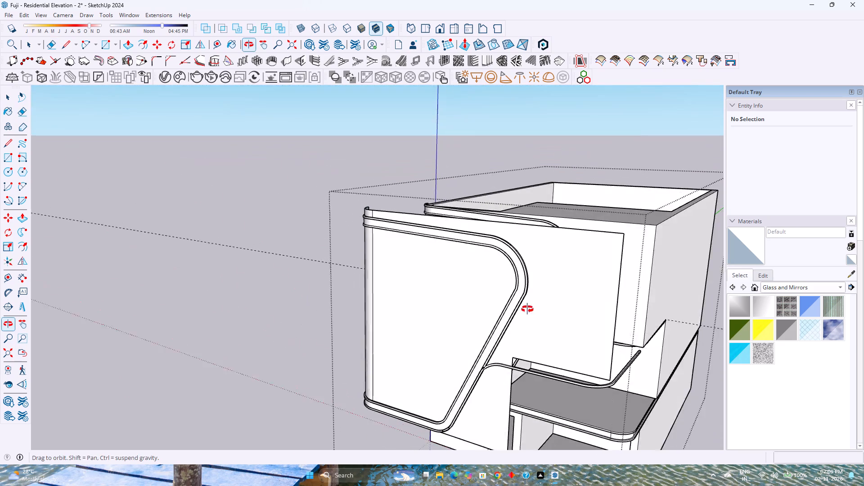
pyautogui.moveTo(527, 309); pyautogui.dragTo(529, 309, button='middle')
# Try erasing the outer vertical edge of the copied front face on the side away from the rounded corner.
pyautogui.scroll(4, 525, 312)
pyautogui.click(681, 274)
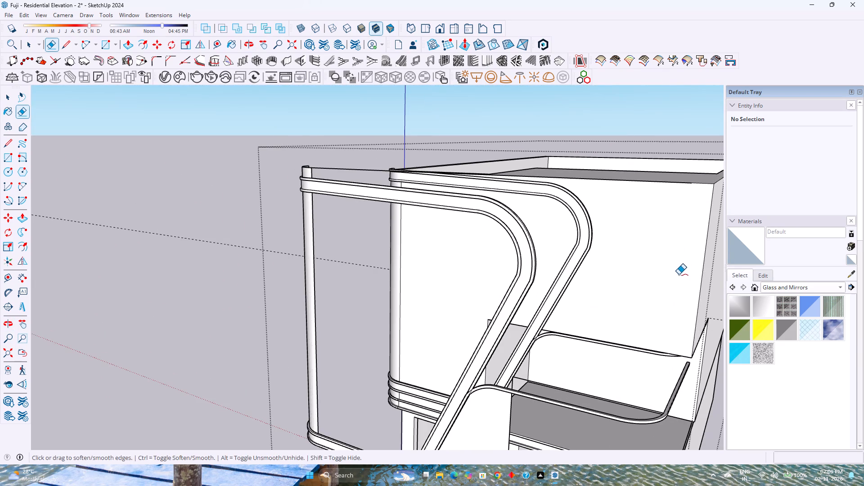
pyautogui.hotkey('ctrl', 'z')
# Select the copied front face and examine the band's outline on it from the rear and the front.
pyautogui.scroll(-1, 598, 284)
pyautogui.press('space')
pyautogui.moveTo(590, 286); pyautogui.dragTo(185, 311, button='middle')
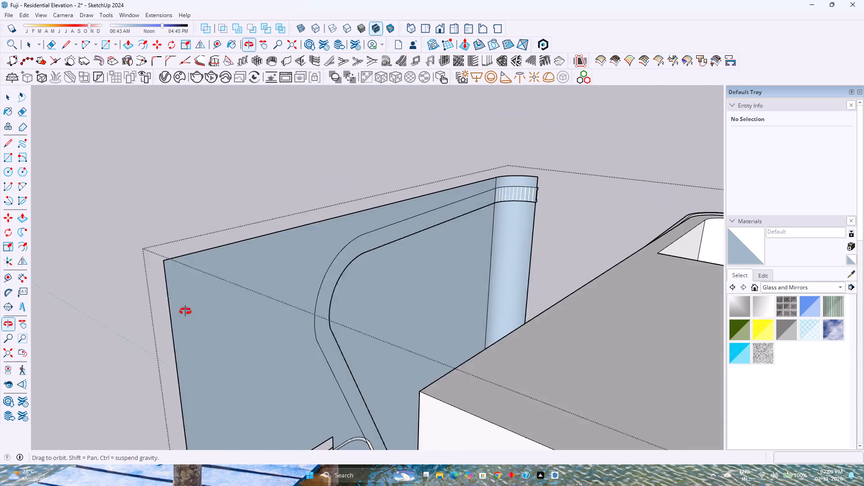
pyautogui.moveTo(185, 311); pyautogui.dragTo(184, 311, button='middle')
pyautogui.click(414, 229)
pyautogui.click(397, 216)
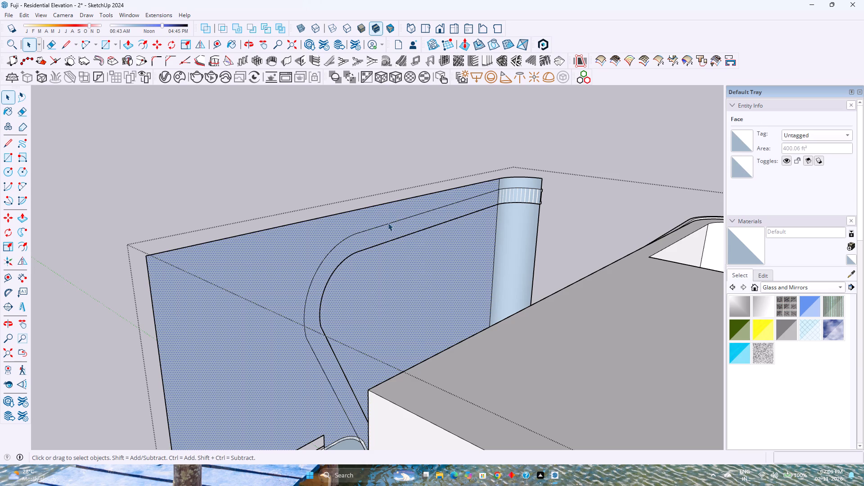
pyautogui.scroll(2, 388, 223)
pyautogui.moveTo(388, 223); pyautogui.dragTo(709, 263, button='middle')
pyautogui.scroll(4, 388, 259)
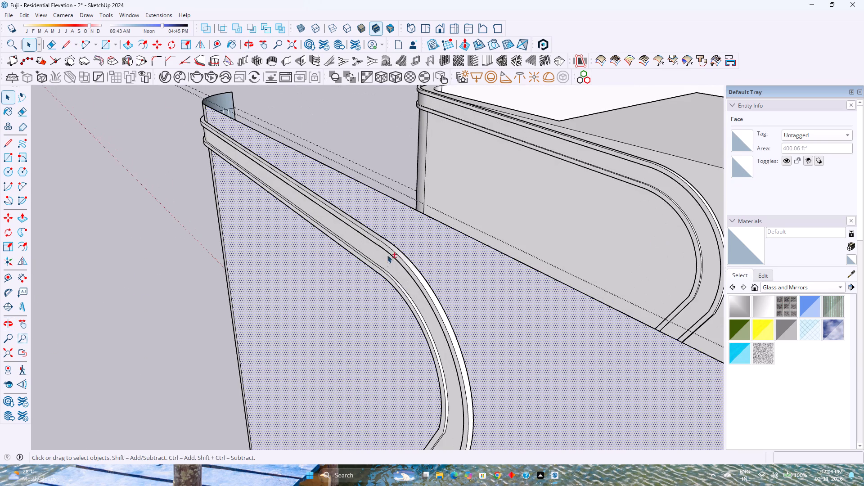
pyautogui.keyDown('shift'); pyautogui.moveTo(387, 255); pyautogui.dragTo(553, 267, button='middle'); pyautogui.keyUp('shift')
pyautogui.keyDown('shift'); pyautogui.moveTo(464, 243); pyautogui.dragTo(407, 270, button='middle'); pyautogui.keyUp('shift')
pyautogui.moveTo(328, 295); pyautogui.dragTo(574, 300, button='middle')
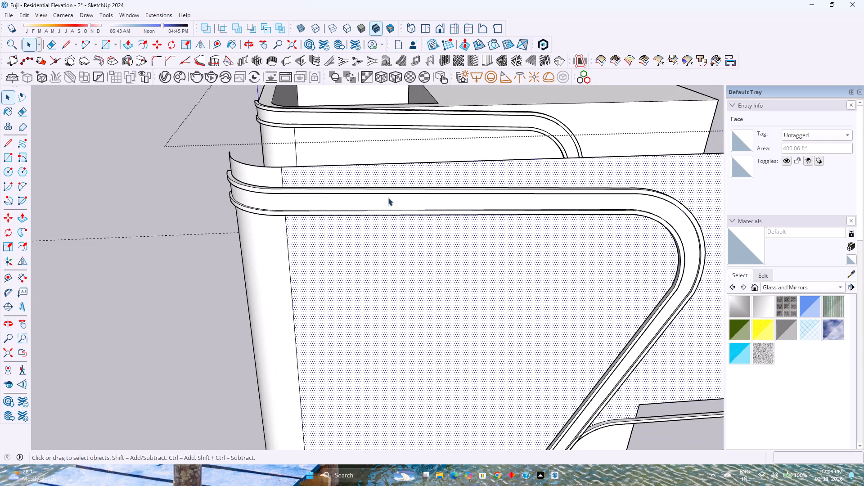
# Draw a line about 13' 3 3/16" long along the band's upper edge, from the rounded corner seam to the bend's start.
pyautogui.press('l')
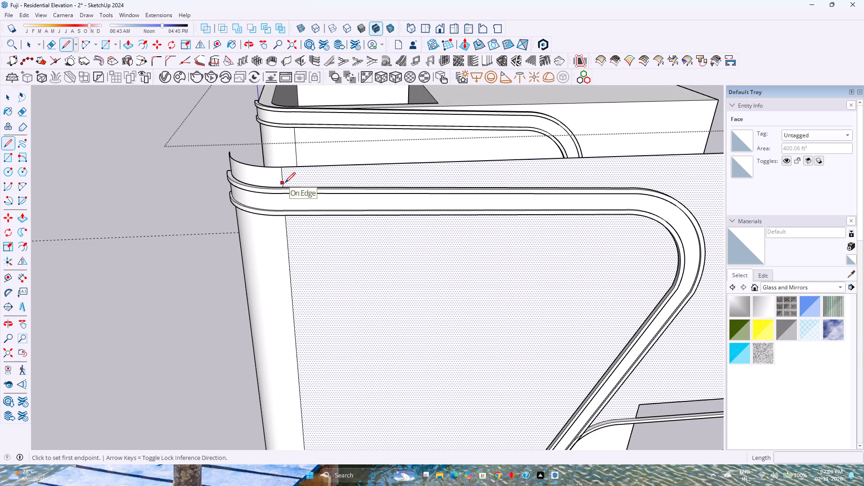
pyautogui.scroll(5, 285, 183)
pyautogui.moveTo(285, 184); pyautogui.dragTo(234, 287, button='middle')
pyautogui.scroll(5, 291, 184)
pyautogui.keyDown('shift'); pyautogui.moveTo(295, 181); pyautogui.dragTo(285, 253, button='middle'); pyautogui.keyUp('shift')
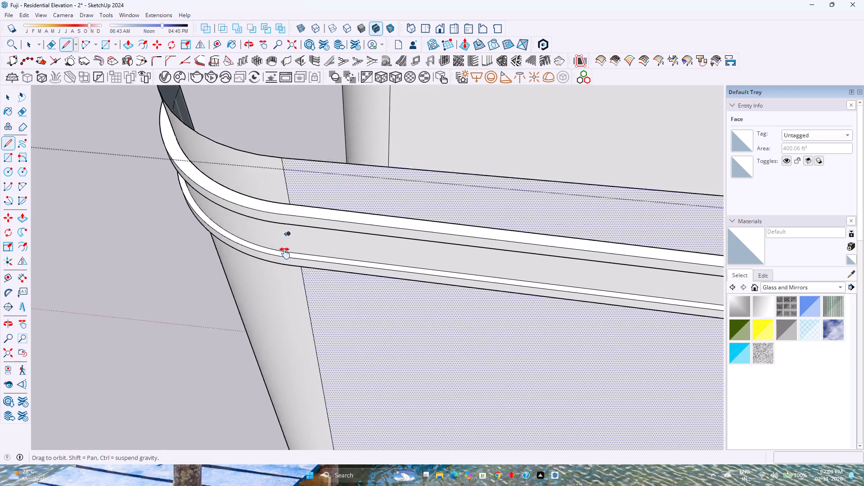
pyautogui.keyDown('shift'); pyautogui.moveTo(285, 253); pyautogui.dragTo(281, 274, button='middle'); pyautogui.keyUp('shift')
pyautogui.scroll(6, 284, 255)
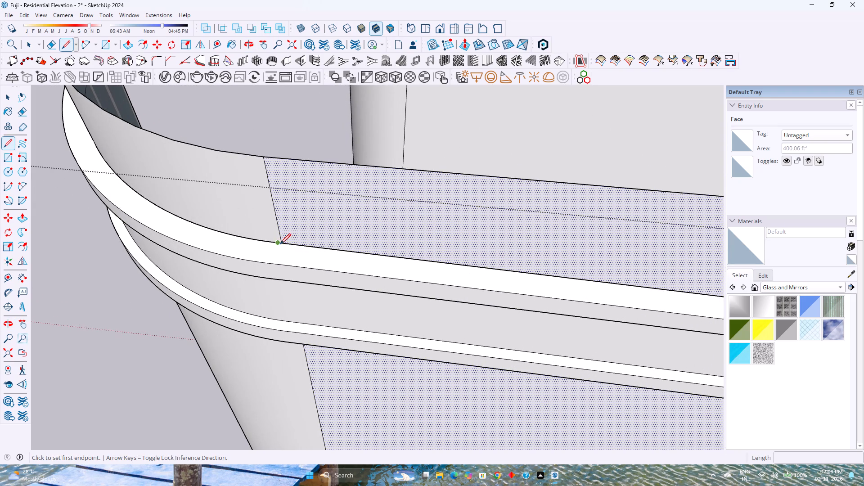
pyautogui.scroll(20, 282, 243)
pyautogui.scroll(3, 282, 243)
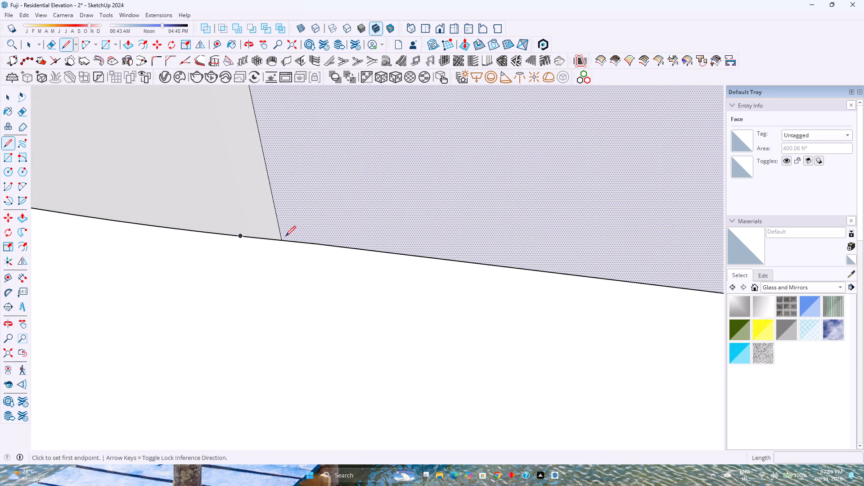
pyautogui.click(282, 238)
pyautogui.scroll(-15, 298, 248)
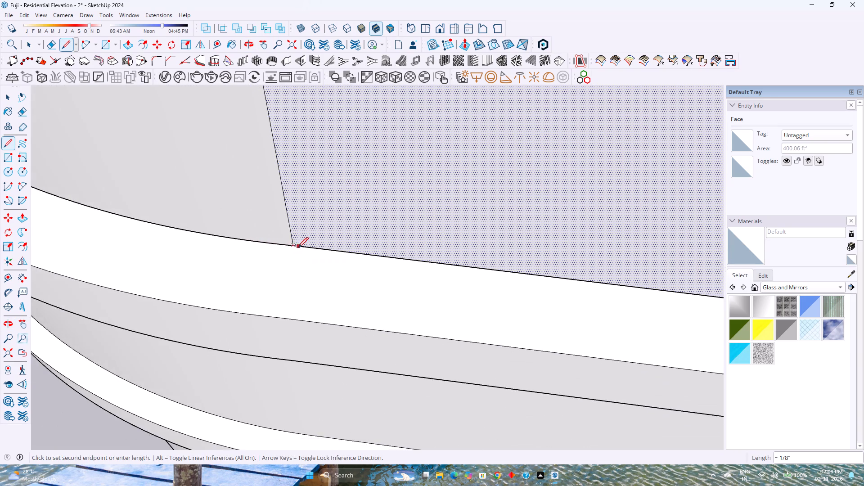
pyautogui.scroll(-20, 298, 247)
pyautogui.scroll(-12, 298, 247)
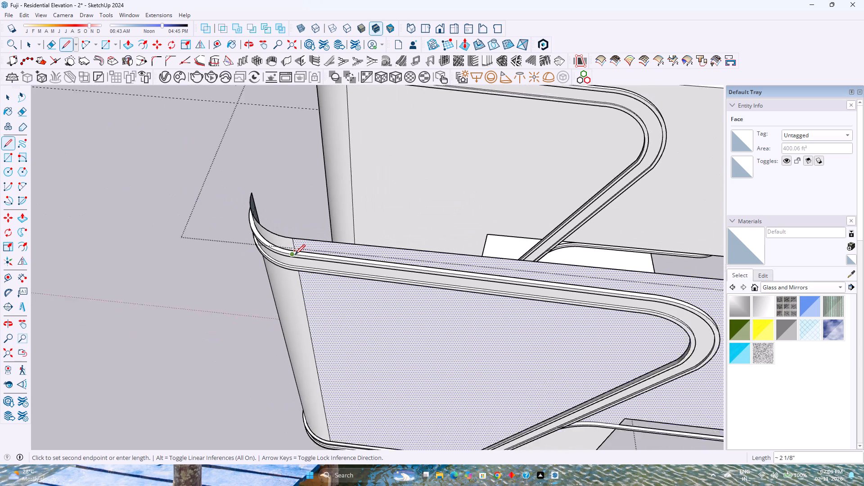
pyautogui.scroll(-2, 295, 255)
pyautogui.keyDown('shift'); pyautogui.moveTo(512, 285); pyautogui.dragTo(391, 246, button='middle'); pyautogui.keyUp('shift')
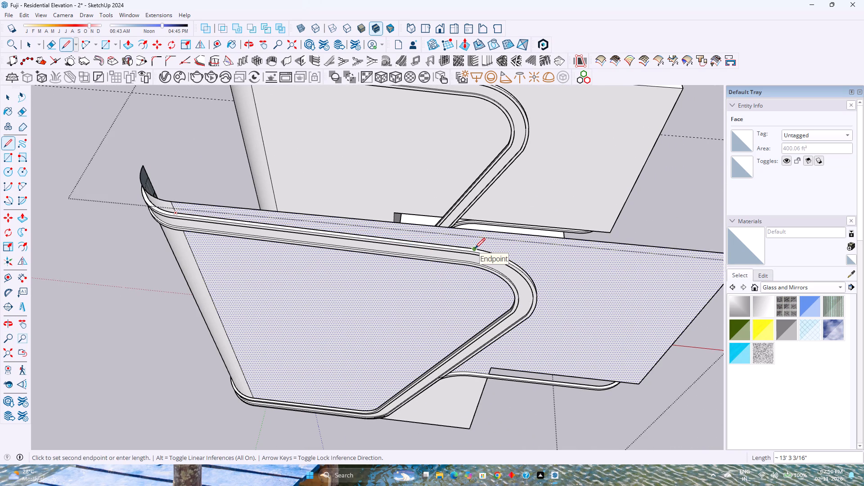
pyautogui.click(475, 248)
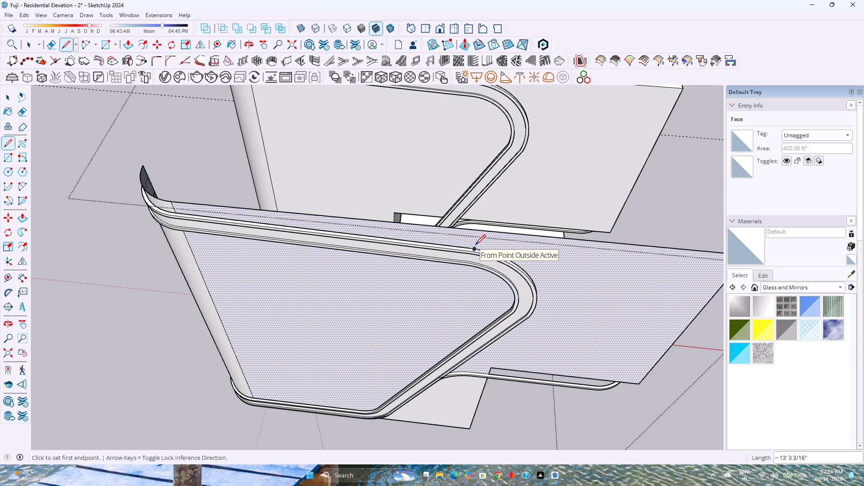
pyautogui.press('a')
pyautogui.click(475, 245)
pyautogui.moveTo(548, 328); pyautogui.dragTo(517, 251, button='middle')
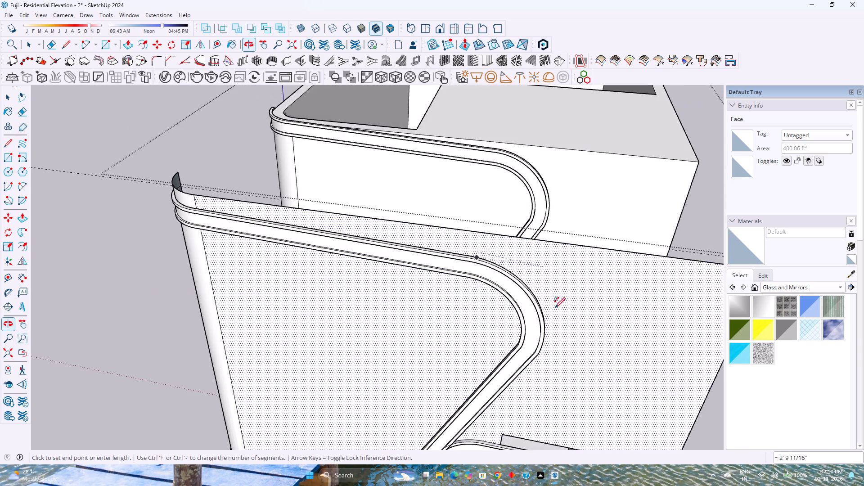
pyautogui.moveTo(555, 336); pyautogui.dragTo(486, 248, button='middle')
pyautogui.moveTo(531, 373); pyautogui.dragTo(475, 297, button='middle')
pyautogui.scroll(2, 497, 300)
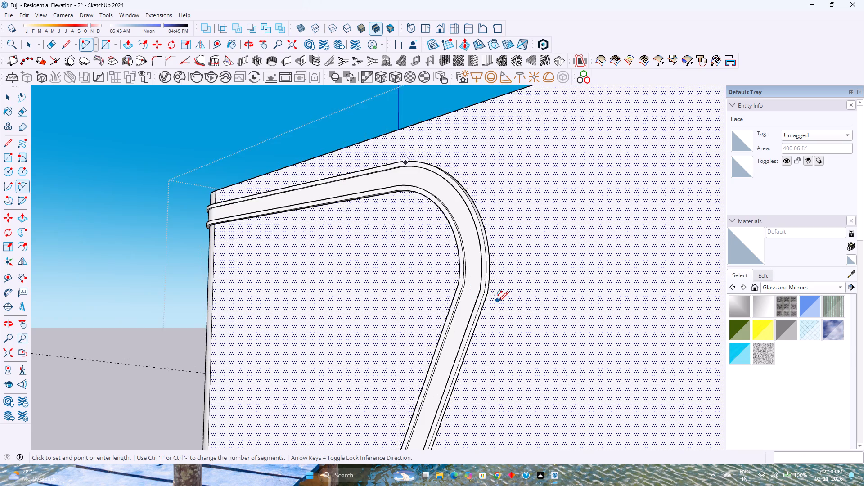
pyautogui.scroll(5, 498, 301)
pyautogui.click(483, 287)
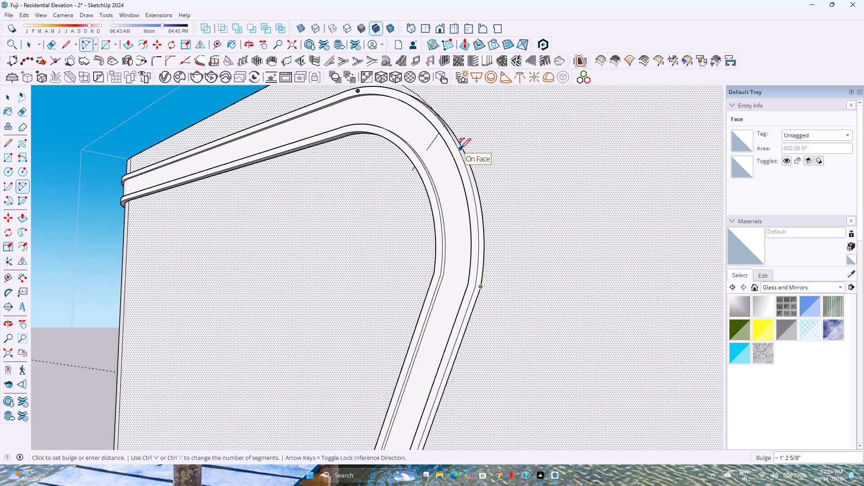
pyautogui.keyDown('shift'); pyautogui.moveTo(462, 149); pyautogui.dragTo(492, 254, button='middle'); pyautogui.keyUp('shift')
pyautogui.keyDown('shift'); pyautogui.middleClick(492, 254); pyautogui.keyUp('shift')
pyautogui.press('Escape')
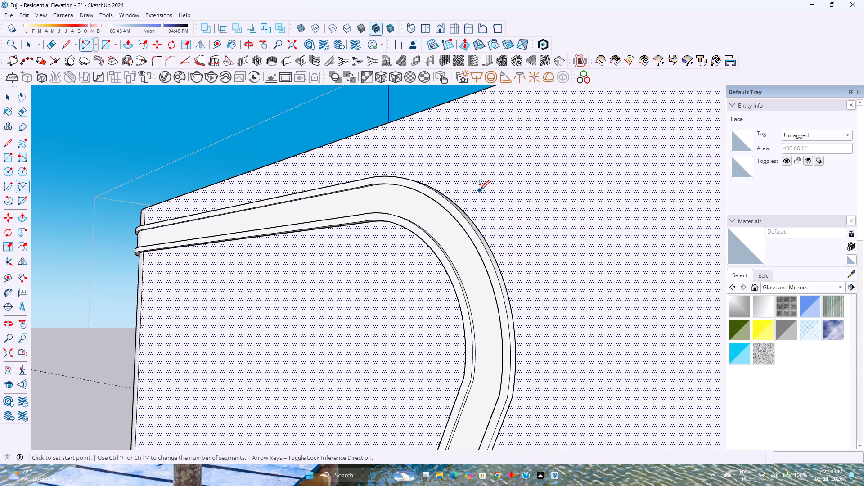
# Delete the copied front face lying behind the band, keeping the rounded corner faces.
pyautogui.moveTo(480, 190); pyautogui.dragTo(462, 304, button='middle')
pyautogui.scroll(-2, 410, 185)
pyautogui.moveTo(479, 232); pyautogui.dragTo(263, 255, button='middle')
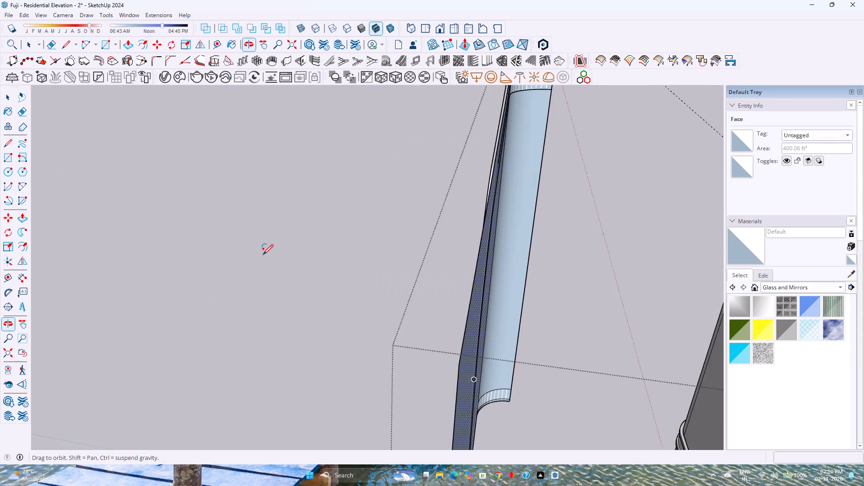
pyautogui.scroll(-3, 265, 255)
pyautogui.moveTo(399, 271); pyautogui.dragTo(270, 231, button='middle')
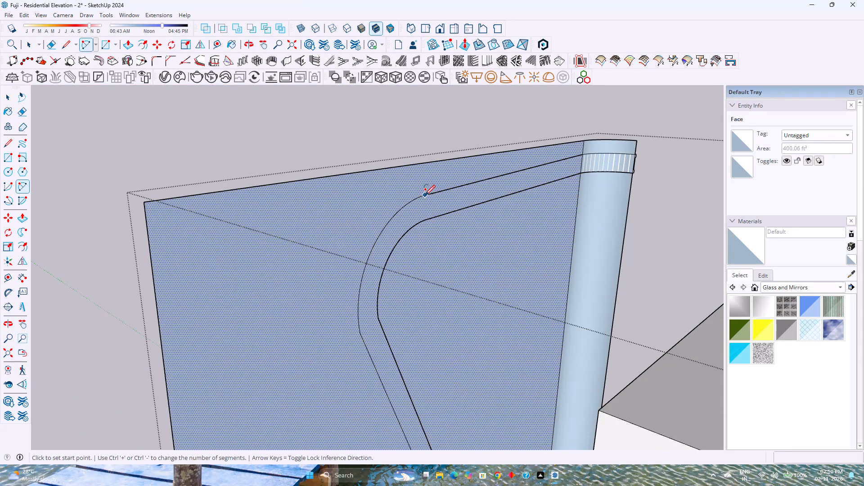
pyautogui.moveTo(397, 217); pyautogui.dragTo(702, 210, button='middle')
pyautogui.press('space')
pyautogui.click(545, 225)
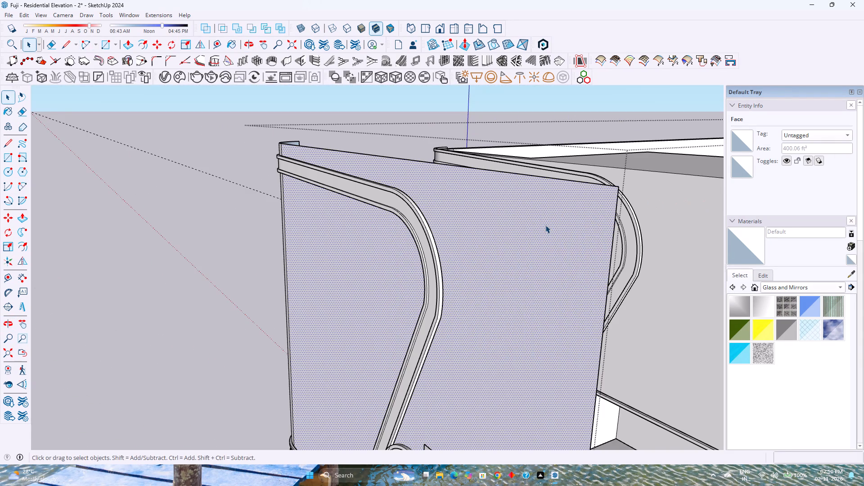
pyautogui.press('Delete')
# Draw a vertical line about 19' long on the rounded corner seam between the band's upper and lower arms to fill its inside.
pyautogui.scroll(-3, 533, 228)
pyautogui.moveTo(522, 261); pyautogui.dragTo(591, 235, button='middle')
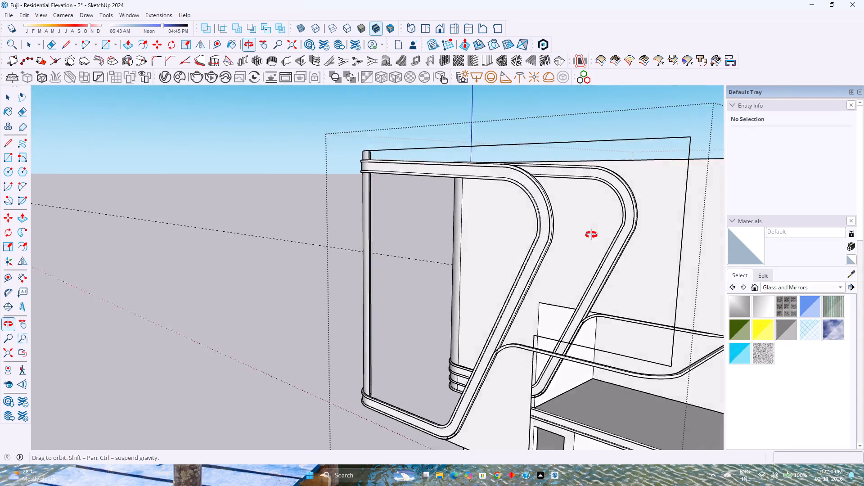
pyautogui.moveTo(591, 235); pyautogui.dragTo(684, 237, button='middle')
pyautogui.moveTo(616, 261); pyautogui.dragTo(544, 269, button='middle')
pyautogui.scroll(-3, 557, 274)
pyautogui.moveTo(597, 338); pyautogui.dragTo(721, 333, button='middle')
pyautogui.keyDown('shift'); pyautogui.moveTo(570, 280); pyautogui.dragTo(554, 302, button='middle'); pyautogui.keyUp('shift')
pyautogui.scroll(6, 466, 265)
pyautogui.moveTo(465, 244); pyautogui.dragTo(426, 224, button='middle')
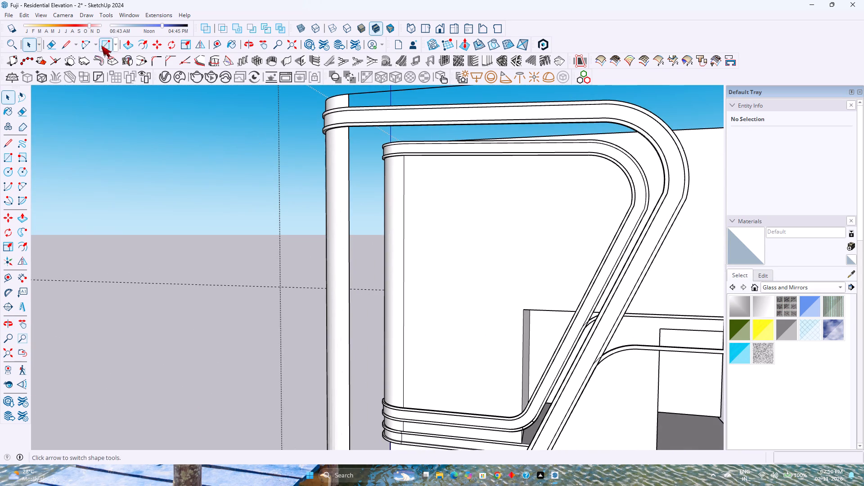
pyautogui.click(71, 50)
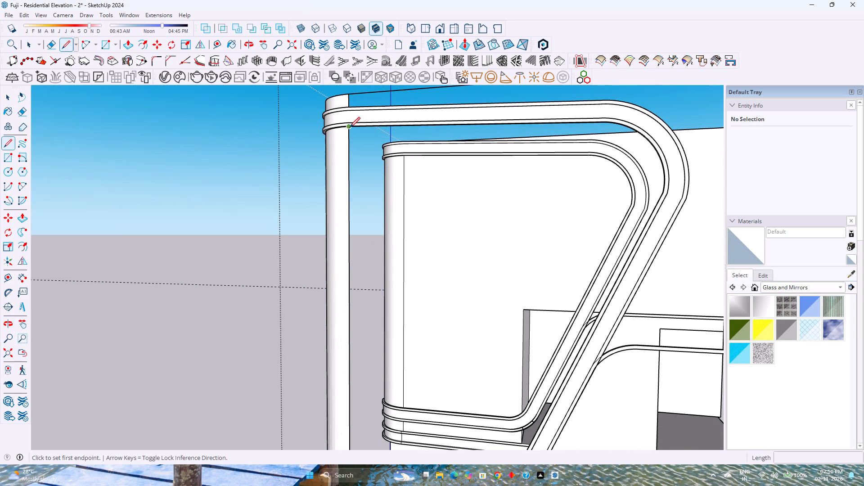
pyautogui.click(350, 127)
pyautogui.scroll(-4, 380, 248)
pyautogui.scroll(2, 363, 355)
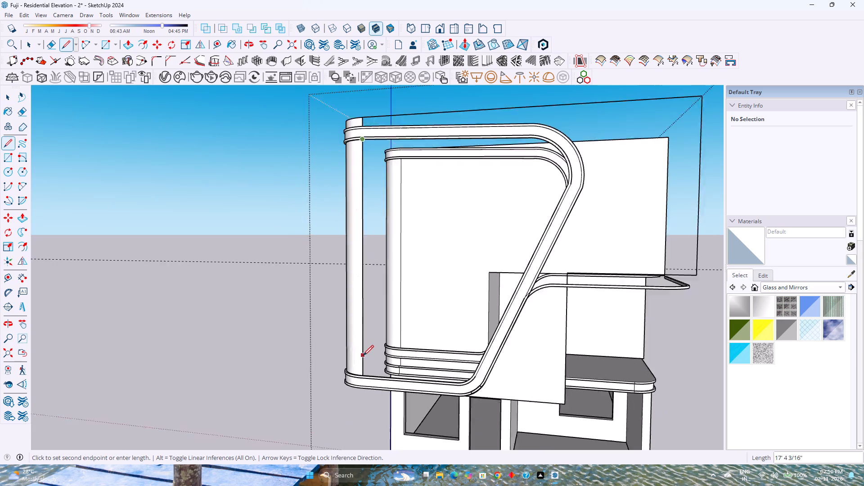
pyautogui.scroll(5, 363, 355)
pyautogui.moveTo(360, 353); pyautogui.dragTo(350, 422, button='middle')
pyautogui.middleClick(350, 422)
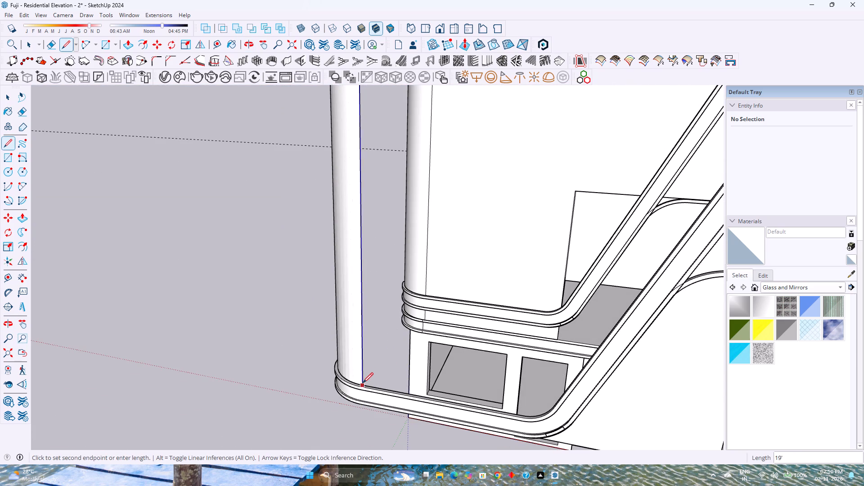
pyautogui.click(363, 383)
# Reverse the new face enclosed by the band.
pyautogui.scroll(-5, 369, 379)
pyautogui.press('space')
pyautogui.click(424, 305)
pyautogui.rightClick(424, 304)
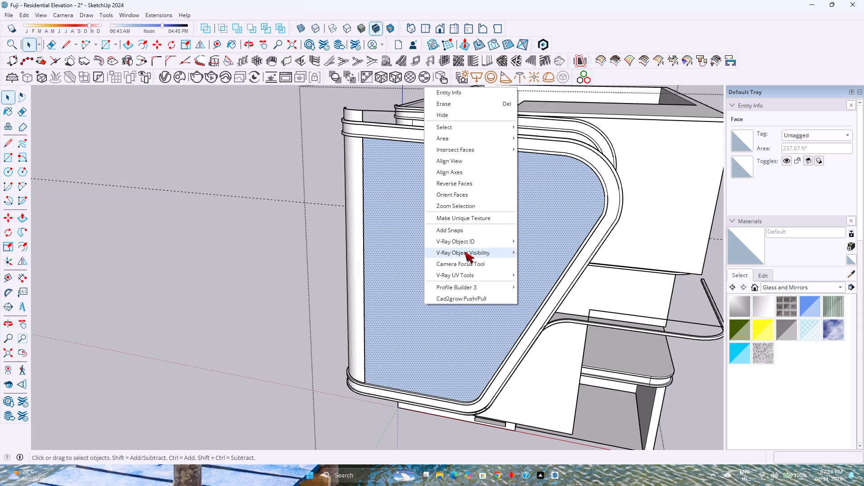
pyautogui.click(460, 151)
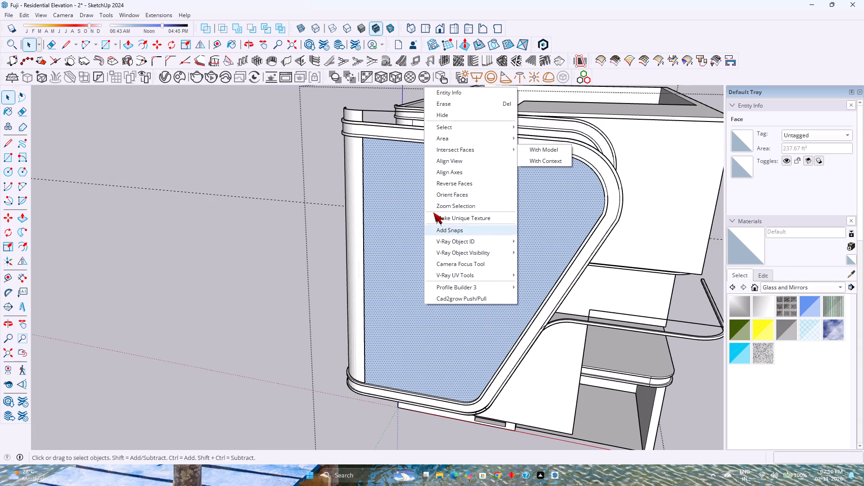
pyautogui.click(471, 181)
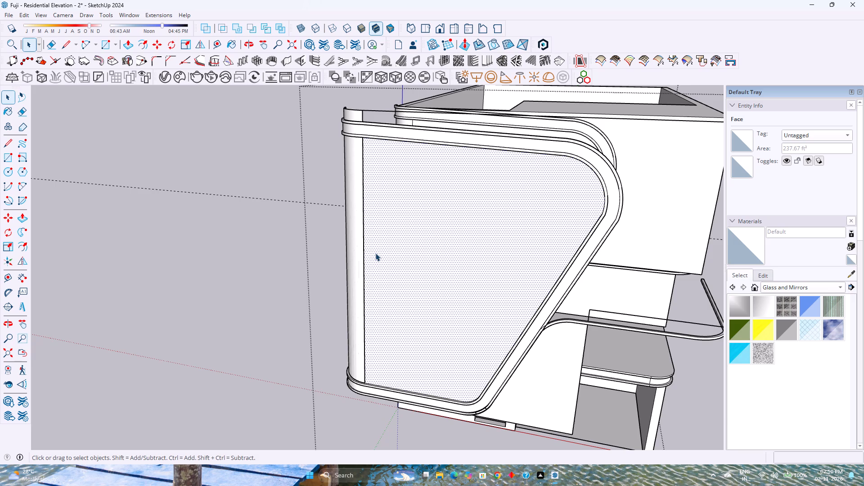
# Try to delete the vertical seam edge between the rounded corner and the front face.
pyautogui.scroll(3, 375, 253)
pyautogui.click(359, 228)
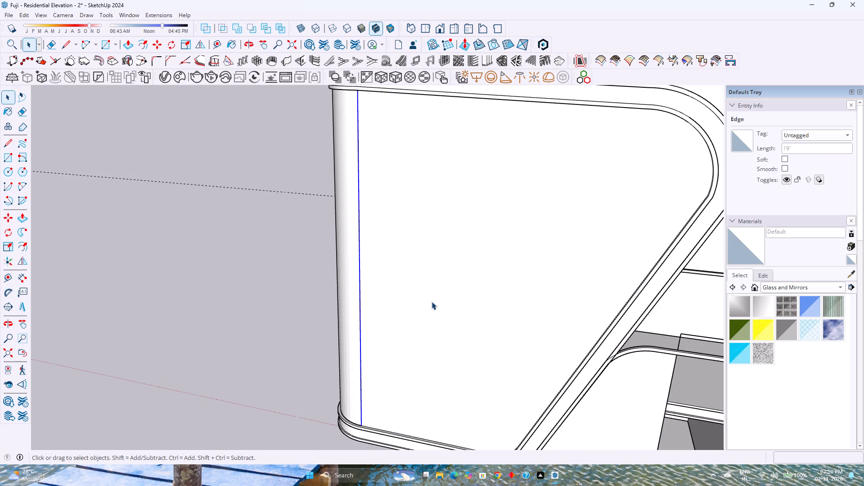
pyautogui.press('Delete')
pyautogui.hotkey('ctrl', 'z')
# Erase the edges of the leftover lower wall panel beside the copied band.
pyautogui.moveTo(532, 310); pyautogui.dragTo(469, 342, button='middle')
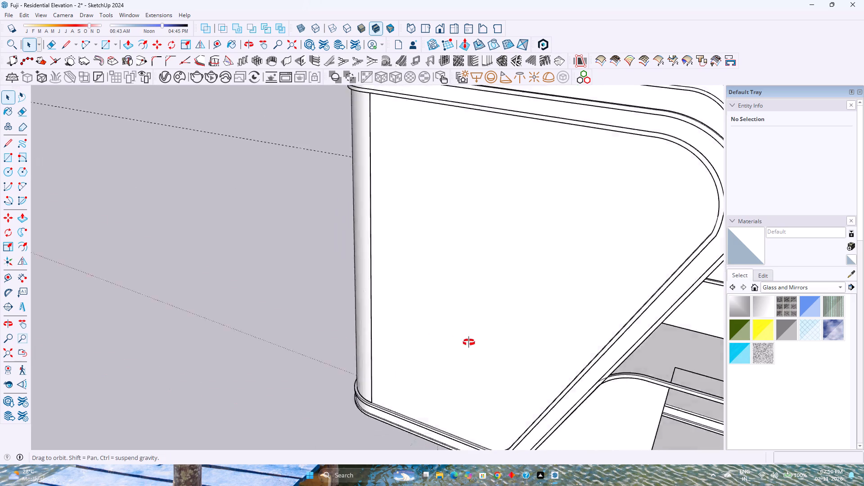
pyautogui.moveTo(469, 342); pyautogui.dragTo(251, 392, button='middle')
pyautogui.scroll(-3, 290, 358)
pyautogui.moveTo(373, 354); pyautogui.dragTo(649, 265, button='middle')
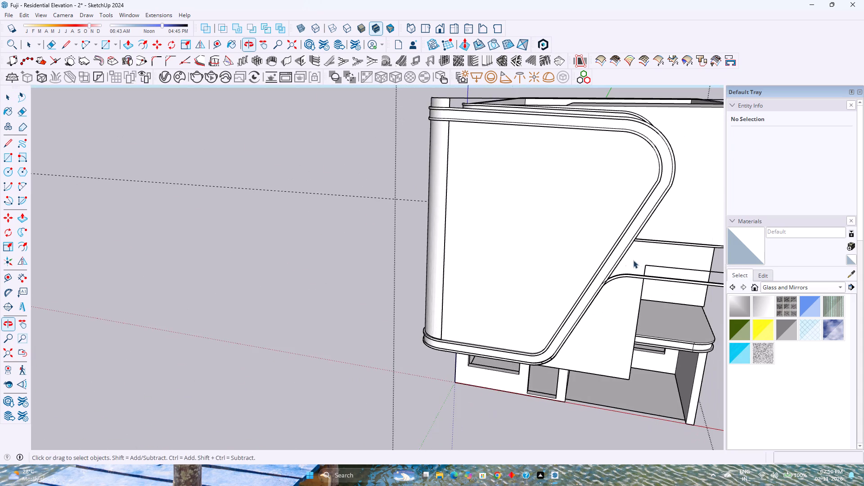
pyautogui.keyDown('shift'); pyautogui.moveTo(593, 298); pyautogui.dragTo(493, 295, button='middle'); pyautogui.keyUp('shift')
pyautogui.press('e')
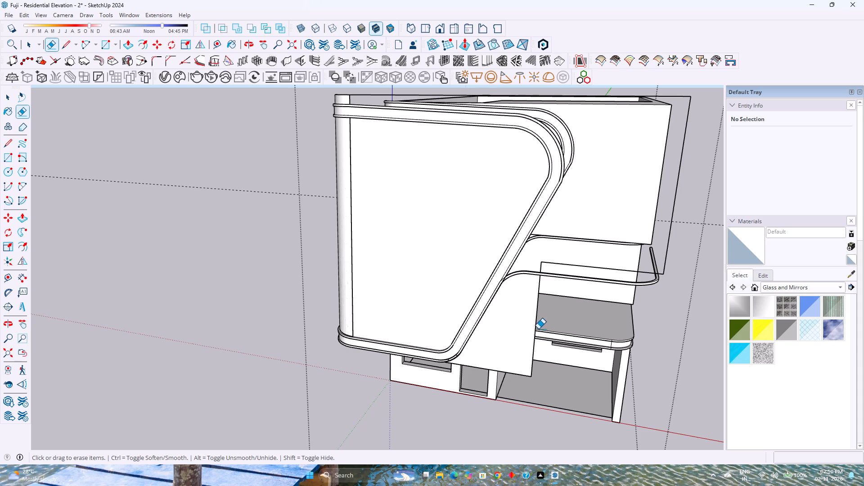
pyautogui.click(535, 325)
pyautogui.moveTo(535, 319); pyautogui.dragTo(705, 328, button='middle')
pyautogui.moveTo(690, 211); pyautogui.dragTo(688, 253)
# Erase the return edges of the copied ledge strip, the stray point and the leftover outline lines of the upper wall.
pyautogui.moveTo(686, 254); pyautogui.dragTo(563, 321, button='middle')
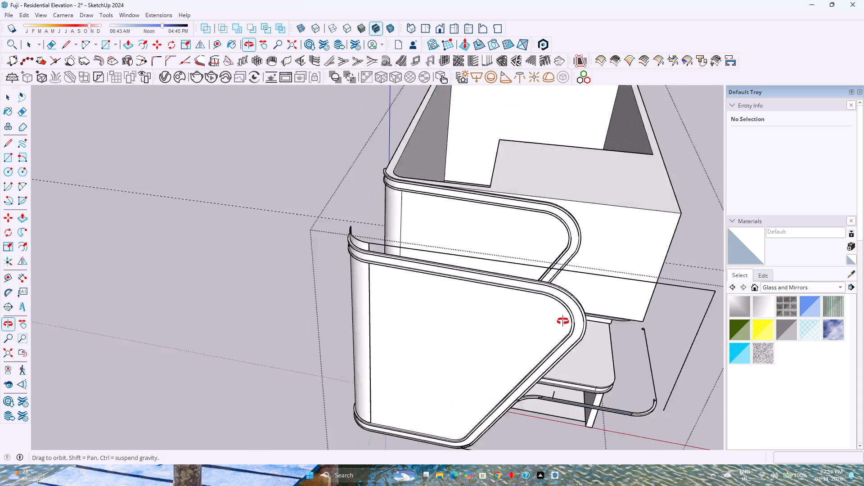
pyautogui.moveTo(563, 321); pyautogui.dragTo(582, 316, button='middle')
pyautogui.keyDown('shift'); pyautogui.moveTo(598, 310); pyautogui.dragTo(546, 279, button='middle'); pyautogui.keyUp('shift')
pyautogui.moveTo(653, 302); pyautogui.dragTo(634, 315)
pyautogui.moveTo(635, 325); pyautogui.dragTo(643, 357)
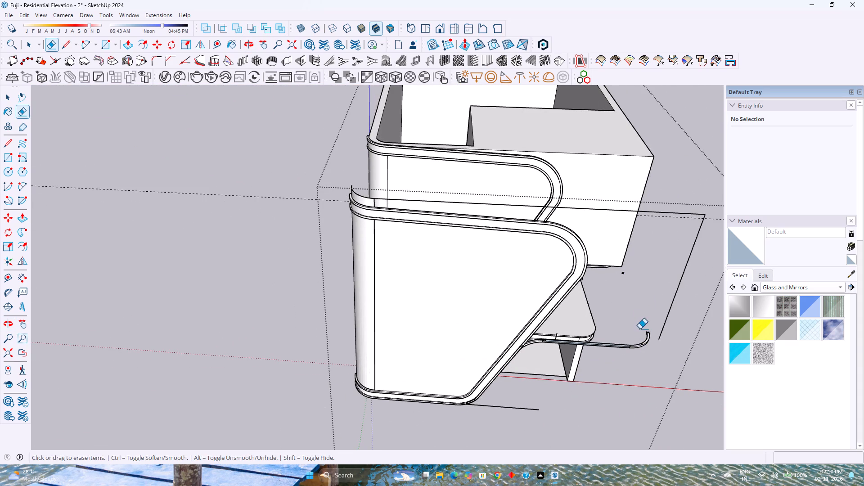
pyautogui.moveTo(645, 330); pyautogui.dragTo(656, 348)
pyautogui.click(623, 272)
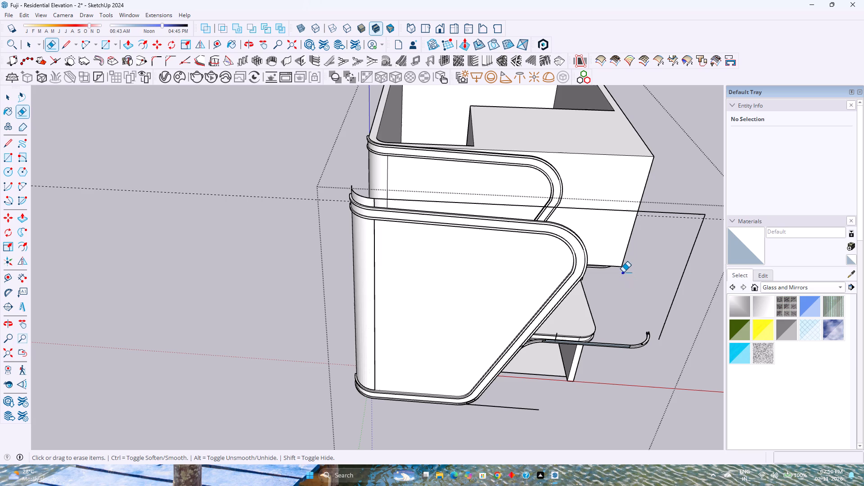
pyautogui.moveTo(647, 291); pyautogui.dragTo(679, 289)
pyautogui.moveTo(669, 220); pyautogui.dragTo(690, 204)
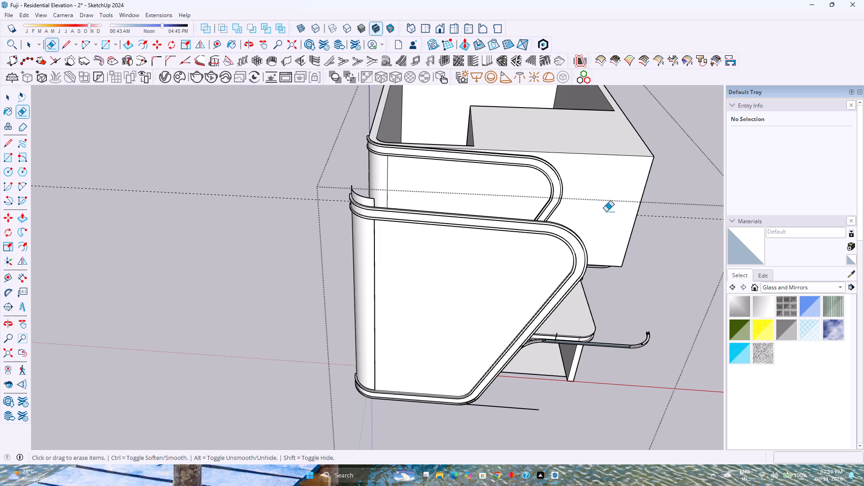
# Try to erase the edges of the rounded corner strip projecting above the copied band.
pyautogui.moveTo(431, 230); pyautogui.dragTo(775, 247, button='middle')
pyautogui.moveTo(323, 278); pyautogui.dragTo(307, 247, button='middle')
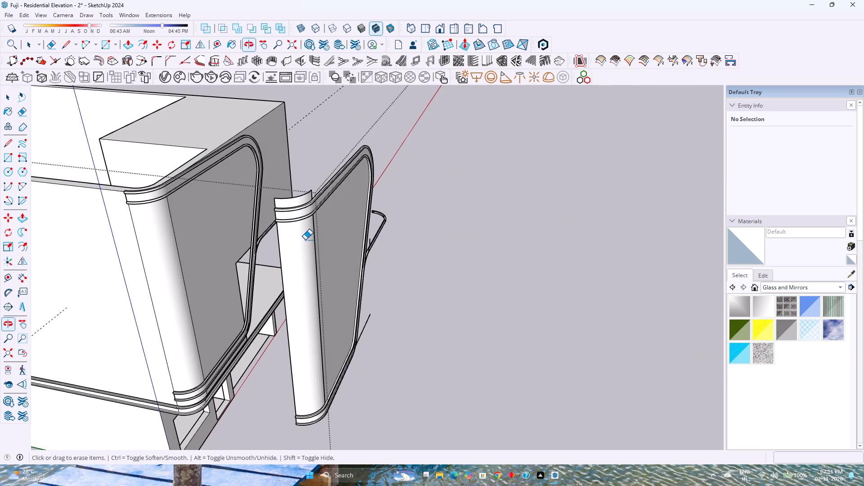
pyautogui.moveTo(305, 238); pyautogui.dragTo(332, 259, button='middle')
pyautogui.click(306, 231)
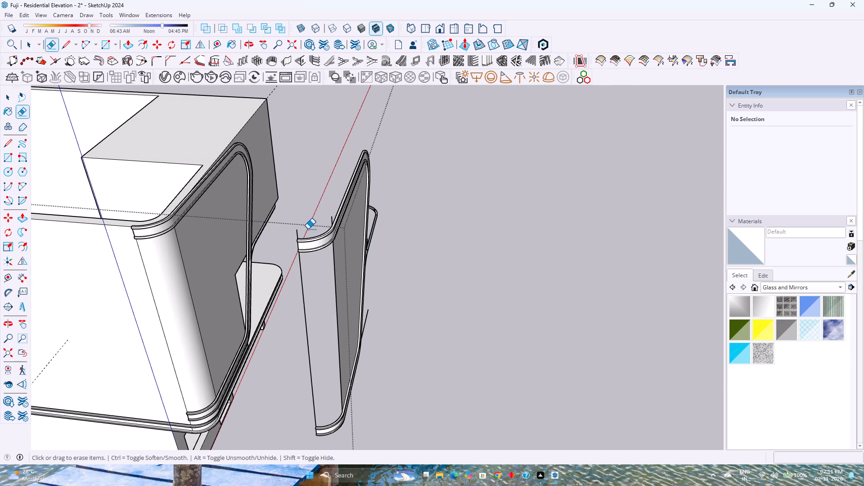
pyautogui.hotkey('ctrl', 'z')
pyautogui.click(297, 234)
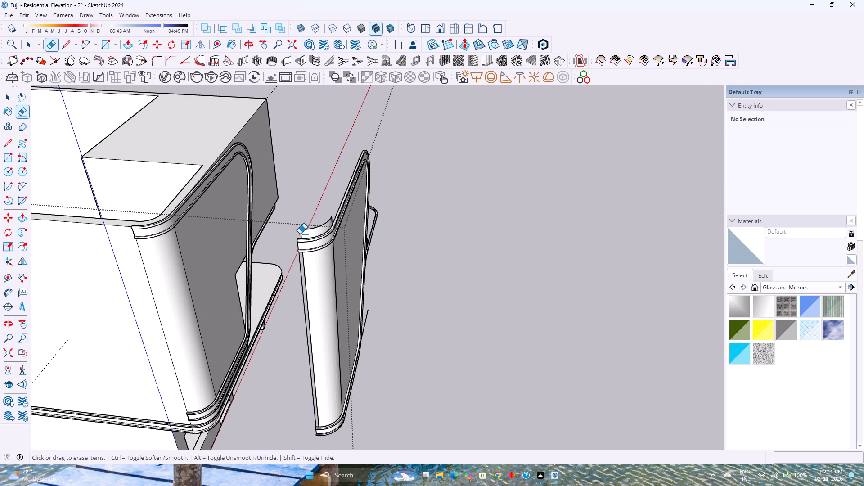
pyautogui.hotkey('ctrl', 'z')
# Delete the curved end piece of the ledge strip extending from the copied band.
pyautogui.moveTo(332, 245); pyautogui.dragTo(224, 243, button='middle')
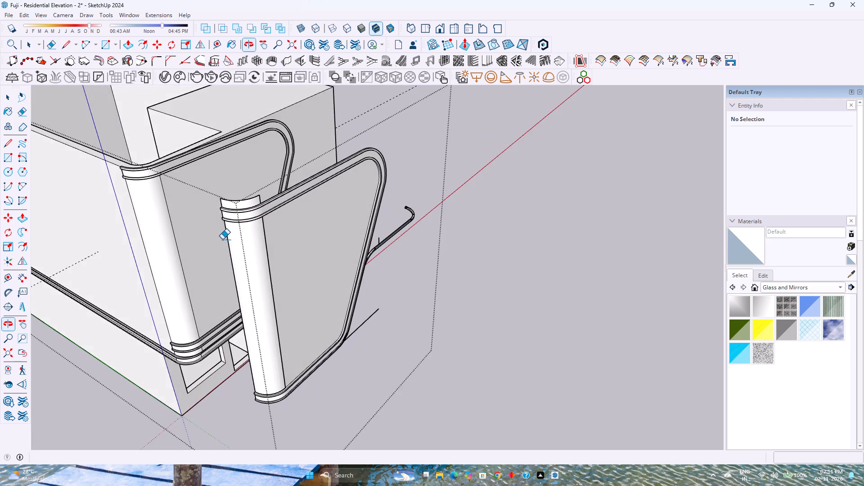
pyautogui.middleClick(224, 243)
pyautogui.scroll(8, 235, 211)
pyautogui.moveTo(236, 209); pyautogui.dragTo(519, 241, button='middle')
pyautogui.keyDown('shift'); pyautogui.moveTo(310, 284); pyautogui.dragTo(325, 279, button='middle'); pyautogui.keyUp('shift')
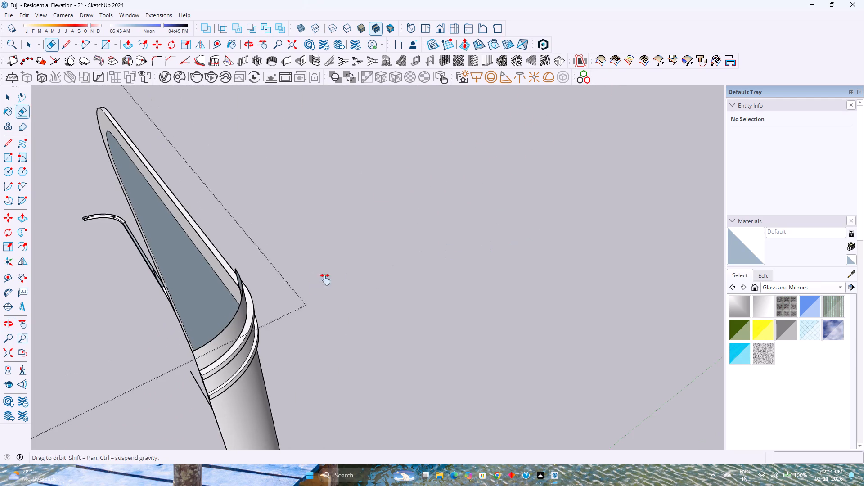
pyautogui.keyDown('shift'); pyautogui.moveTo(325, 279); pyautogui.dragTo(623, 207, button='middle'); pyautogui.keyUp('shift')
pyautogui.moveTo(374, 265); pyautogui.dragTo(503, 247, button='middle')
pyautogui.keyDown('shift'); pyautogui.moveTo(181, 316); pyautogui.dragTo(375, 249, button='middle'); pyautogui.keyUp('shift')
pyautogui.keyDown('shift'); pyautogui.middleClick(375, 249); pyautogui.keyUp('shift')
pyautogui.keyDown('shift'); pyautogui.moveTo(382, 248); pyautogui.dragTo(352, 366, button='middle'); pyautogui.keyUp('shift')
pyautogui.keyDown('shift'); pyautogui.middleClick(352, 366); pyautogui.keyUp('shift')
pyautogui.moveTo(316, 263); pyautogui.dragTo(303, 339, button='middle')
pyautogui.keyDown('shift'); pyautogui.moveTo(307, 240); pyautogui.dragTo(328, 308, button='middle'); pyautogui.keyUp('shift')
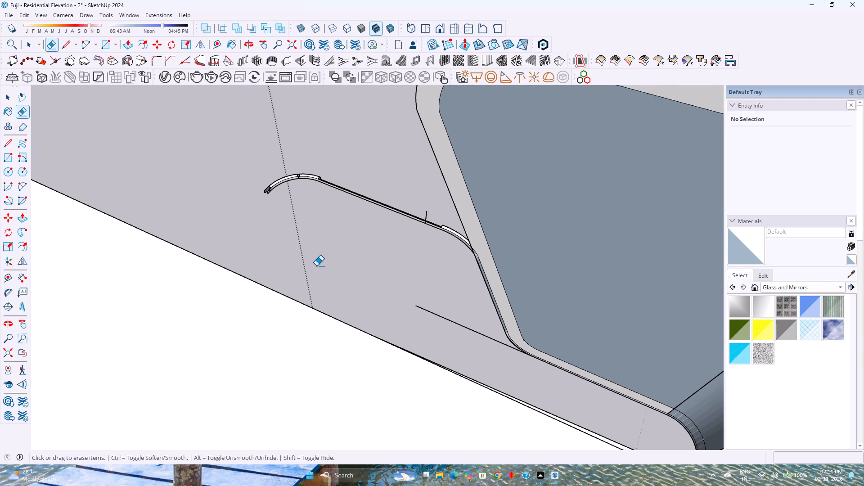
pyautogui.press('Escape')
pyautogui.write('b')
pyautogui.press('space')
pyautogui.moveTo(238, 158); pyautogui.dragTo(418, 255)
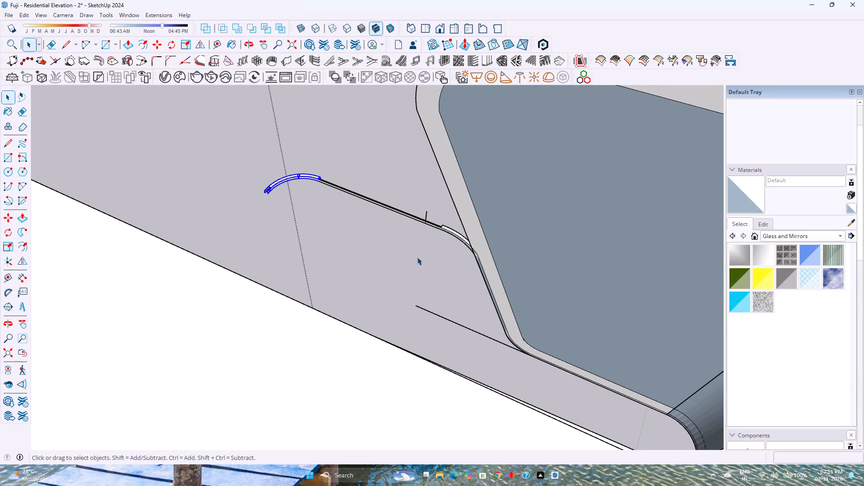
pyautogui.press('Delete')
# Delete the straight run of the leftover ledge strip up to its bend beside the slanted arm.
pyautogui.moveTo(401, 243); pyautogui.dragTo(480, 284, button='middle')
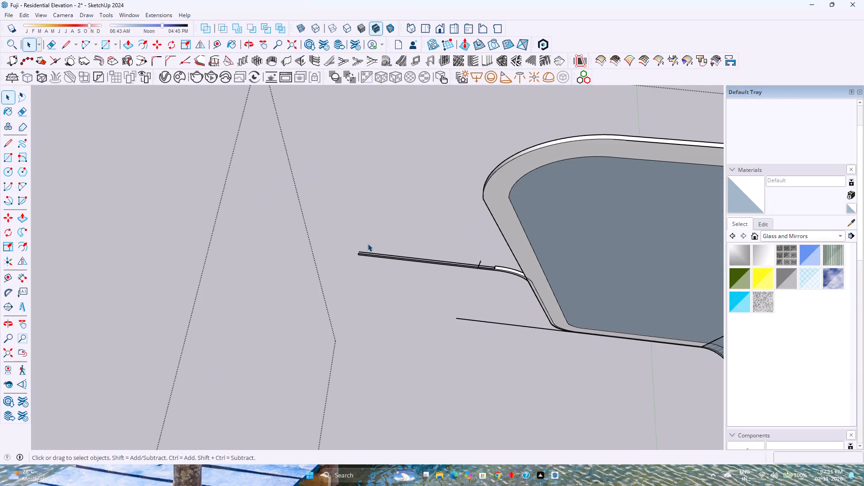
pyautogui.moveTo(358, 241); pyautogui.dragTo(448, 292)
pyautogui.press('Delete')
pyautogui.click(392, 258)
pyautogui.press('Delete')
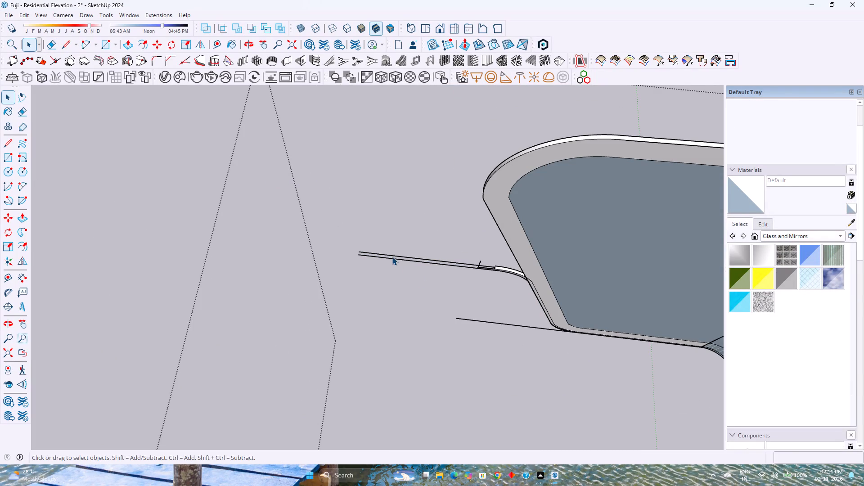
pyautogui.moveTo(343, 237); pyautogui.dragTo(502, 324)
pyautogui.press('Delete')
# Delete the stray line extending beyond the bottom bend of the copied band.
pyautogui.moveTo(436, 309); pyautogui.dragTo(478, 333)
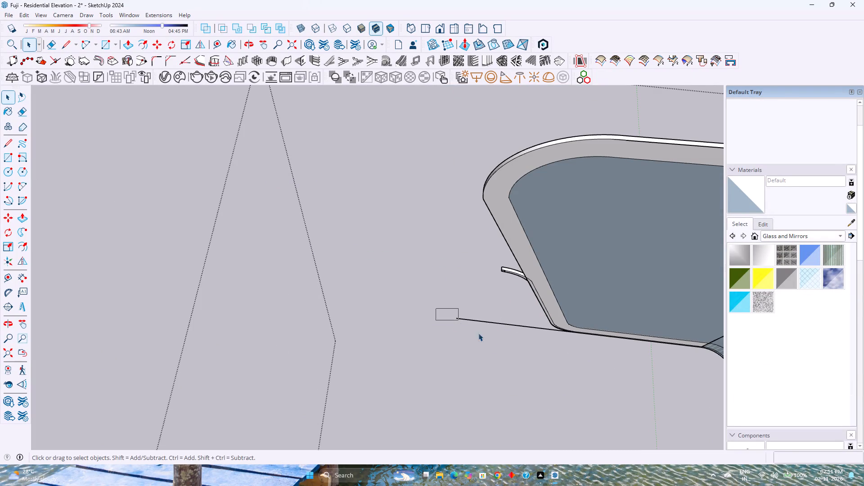
pyautogui.moveTo(478, 333); pyautogui.dragTo(498, 350)
pyautogui.moveTo(418, 285); pyautogui.dragTo(514, 369)
pyautogui.press('Delete')
pyautogui.click(497, 323)
pyautogui.press('Delete')
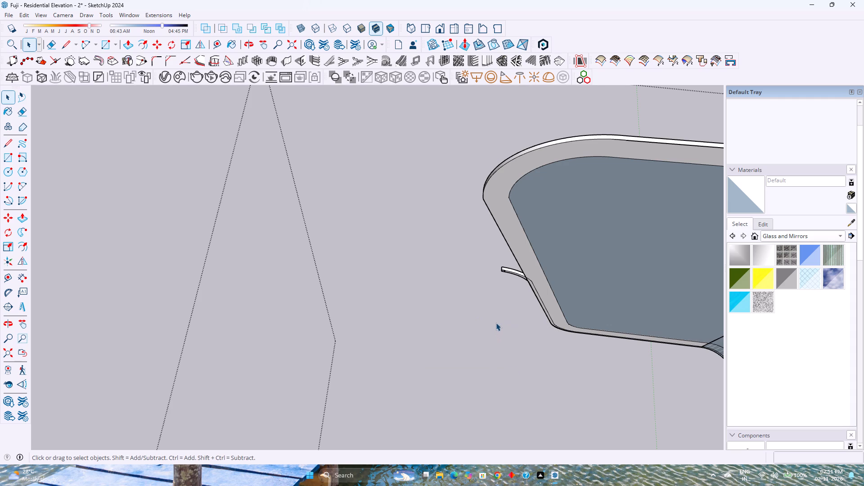
# Delete the ledge strip's remaining bend and the leftover edges along the band's slanted arm.
pyautogui.moveTo(494, 322); pyautogui.dragTo(518, 308, button='middle')
pyautogui.middleClick(518, 308)
pyautogui.click(549, 256)
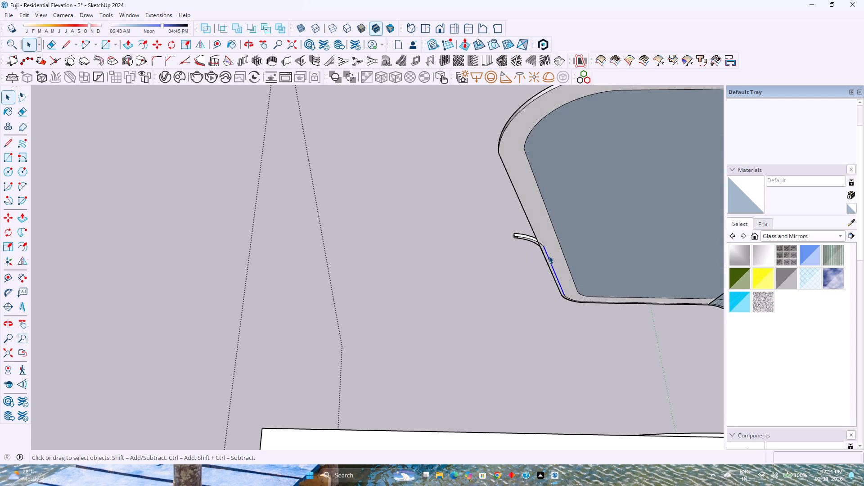
pyautogui.press('Delete')
pyautogui.click(542, 246)
pyautogui.press('Delete')
pyautogui.moveTo(508, 231); pyautogui.dragTo(540, 266)
pyautogui.press('Delete')
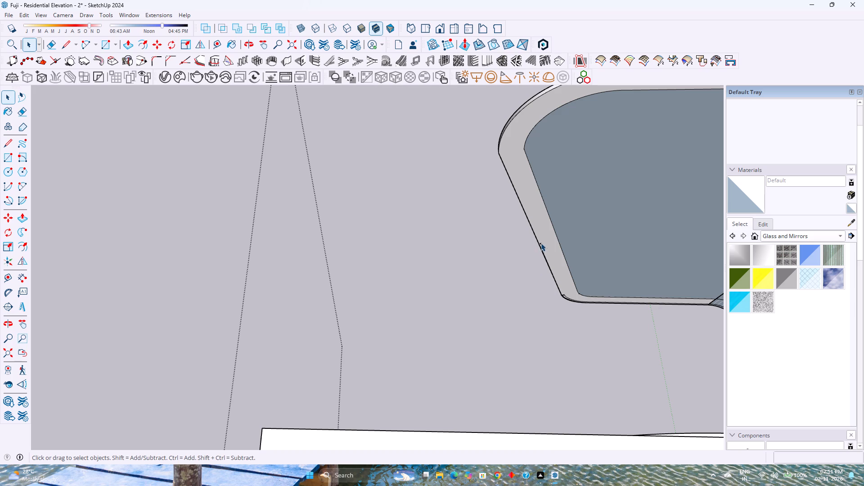
pyautogui.click(542, 245)
pyautogui.press('Delete')
pyautogui.click(543, 246)
pyautogui.press('Delete')
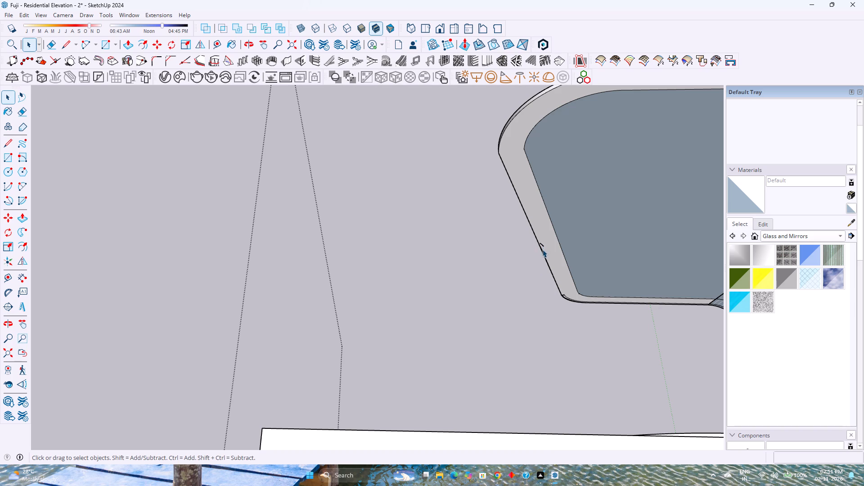
# Remove the face covering the back of the band's slanted arm.
pyautogui.click(544, 242)
pyautogui.rightClick(544, 242)
pyautogui.click(573, 267)
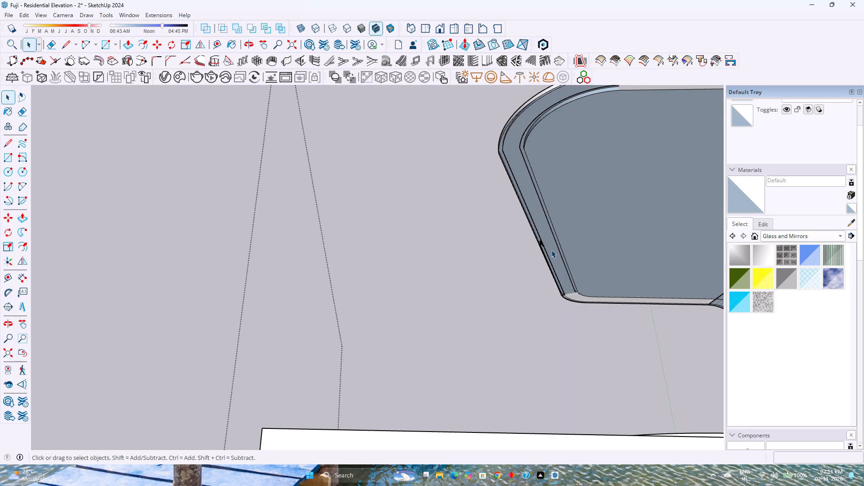
# Delete the small leftover face fragment inside the slanted arm where the ledge strip joined it.
pyautogui.moveTo(526, 298); pyautogui.dragTo(438, 318, button='middle')
pyautogui.middleClick(438, 318)
pyautogui.scroll(6, 467, 330)
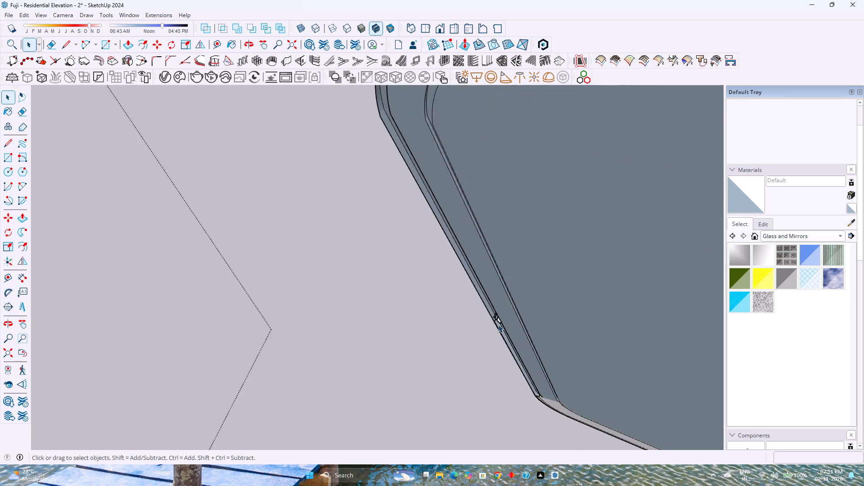
pyautogui.scroll(7, 498, 324)
pyautogui.moveTo(486, 326); pyautogui.dragTo(521, 306, button='middle')
pyautogui.middleClick(521, 306)
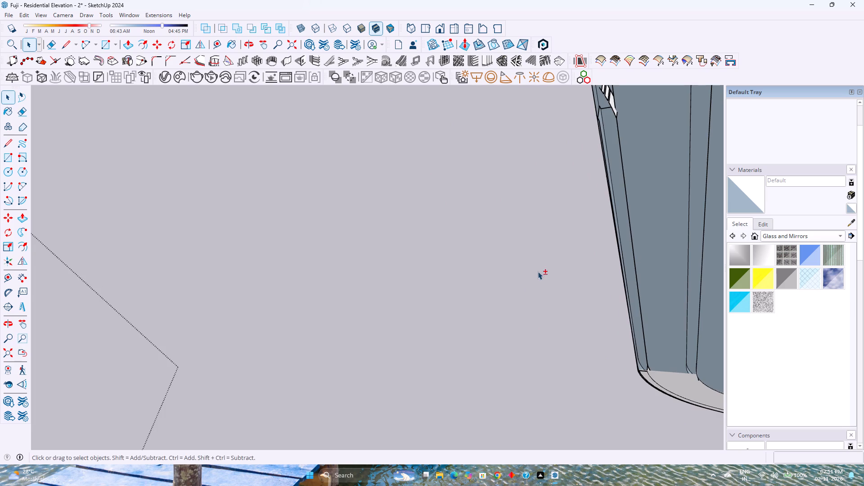
pyautogui.keyDown('shift'); pyautogui.moveTo(539, 271); pyautogui.dragTo(374, 466, button='middle'); pyautogui.keyUp('shift')
pyautogui.keyDown('shift'); pyautogui.middleClick(374, 466); pyautogui.keyUp('shift')
pyautogui.press('e')
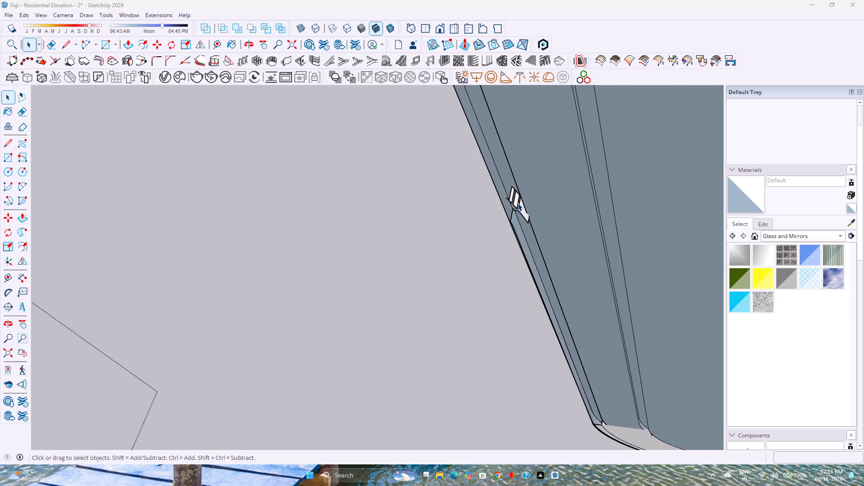
pyautogui.press('e')
pyautogui.click(511, 189)
pyautogui.click(516, 198)
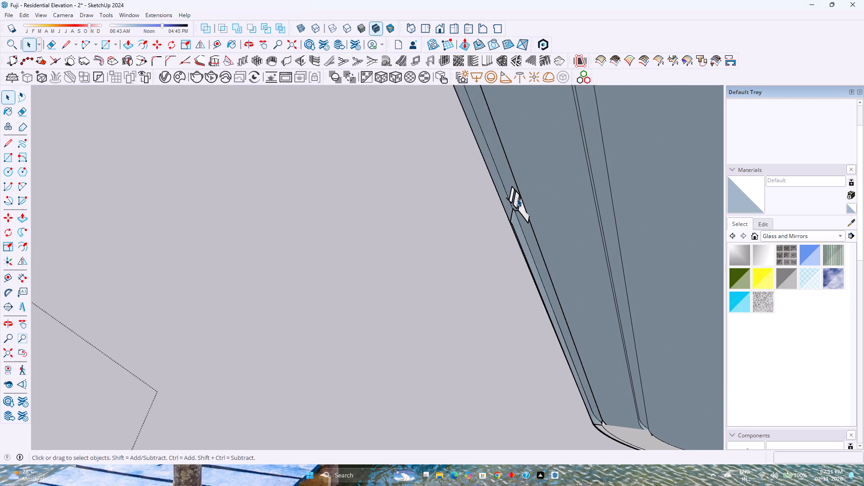
pyautogui.press('Delete')
# Erase the stray edges around the former ledge junction inside the slanted arm.
pyautogui.press('e')
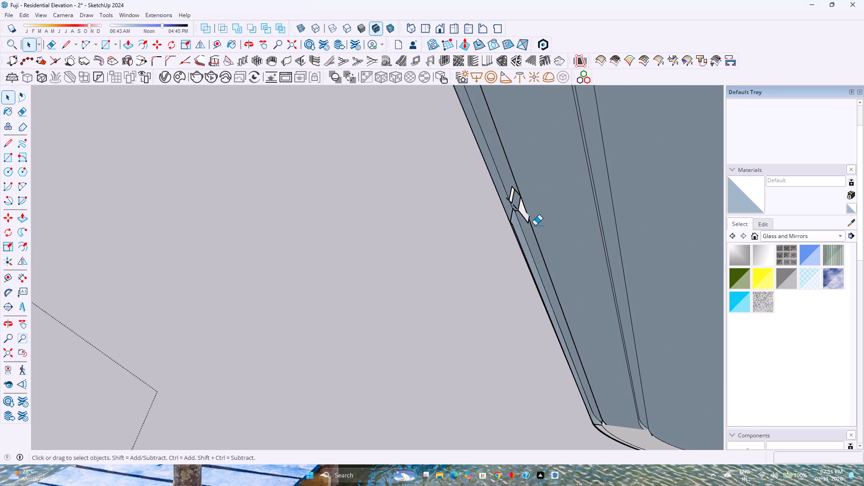
pyautogui.click(526, 219)
pyautogui.scroll(7, 505, 199)
pyautogui.moveTo(526, 201); pyautogui.dragTo(541, 211, button='middle')
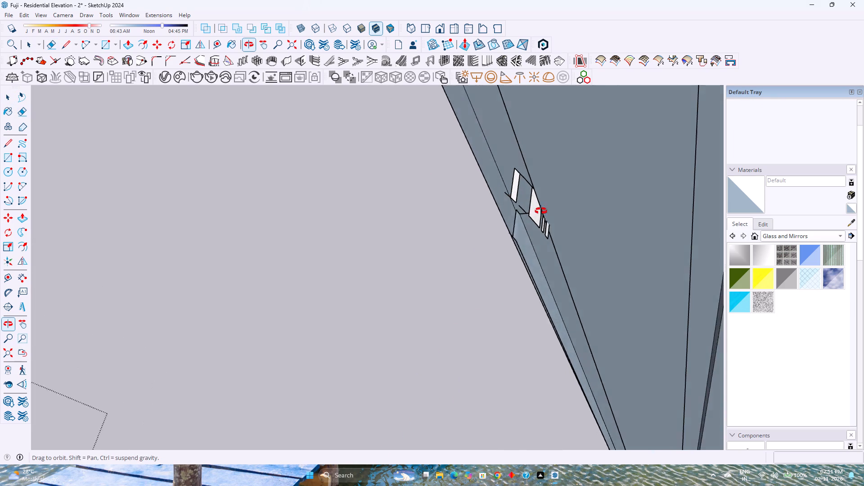
pyautogui.moveTo(541, 211); pyautogui.dragTo(534, 229, button='middle')
pyautogui.moveTo(504, 194); pyautogui.dragTo(522, 205)
pyautogui.press('Escape')
# Erase the curved surface covering the band's rounded corner and the short edge stub left above the rim.
pyautogui.moveTo(522, 205); pyautogui.dragTo(293, 267, button='middle')
pyautogui.scroll(1, 279, 272)
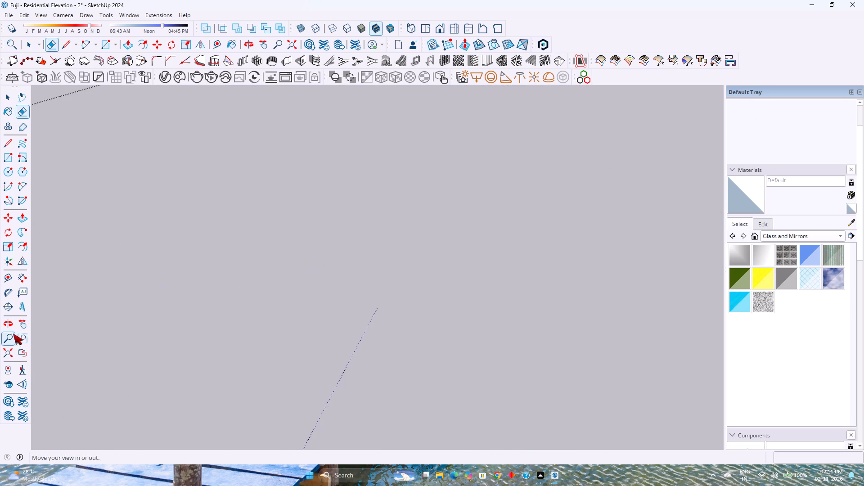
pyautogui.click(5, 349)
pyautogui.moveTo(179, 331); pyautogui.dragTo(422, 247, button='middle')
pyautogui.middleClick(425, 246)
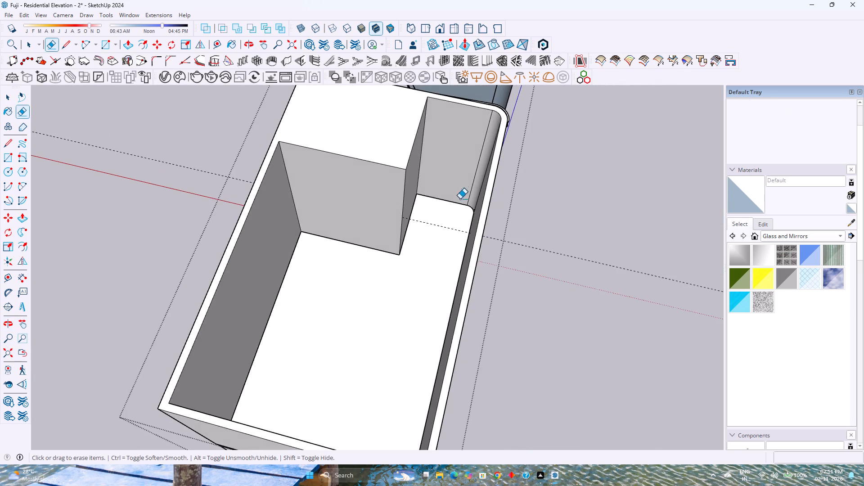
pyautogui.keyDown('shift'); pyautogui.moveTo(461, 196); pyautogui.dragTo(414, 422, button='middle'); pyautogui.keyUp('shift')
pyautogui.scroll(11, 465, 324)
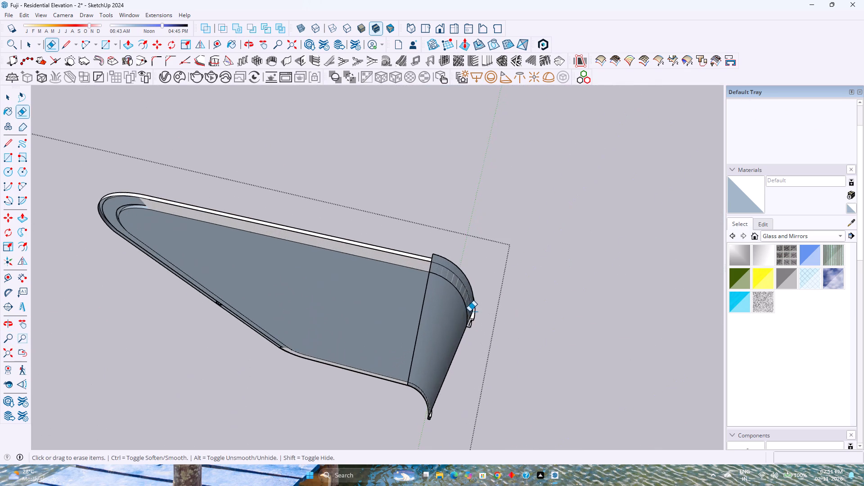
pyautogui.moveTo(470, 311); pyautogui.dragTo(542, 307, button='middle')
pyautogui.scroll(4, 463, 253)
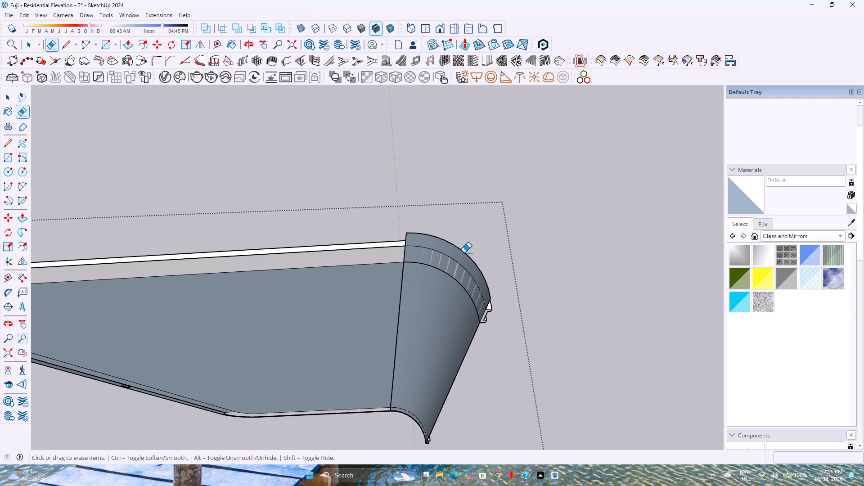
pyautogui.click(464, 253)
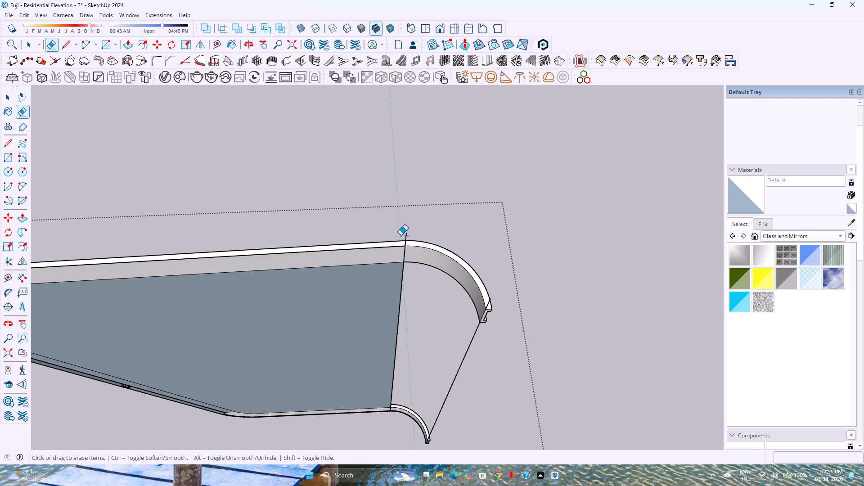
pyautogui.click(404, 235)
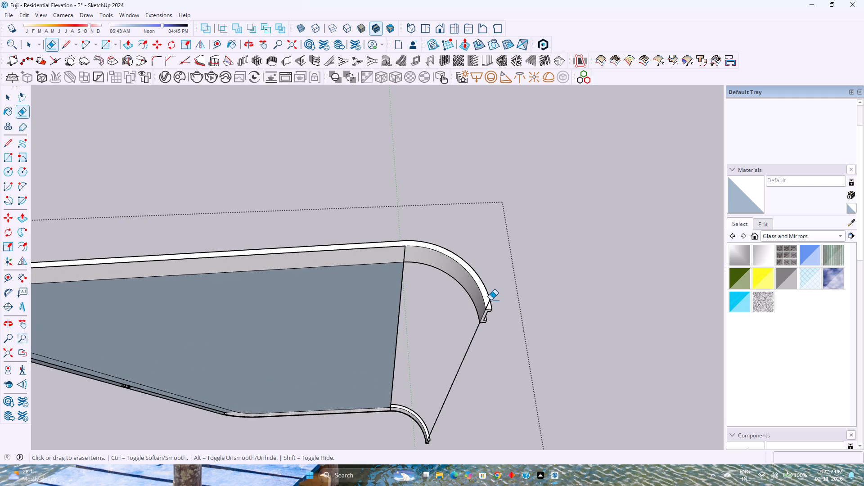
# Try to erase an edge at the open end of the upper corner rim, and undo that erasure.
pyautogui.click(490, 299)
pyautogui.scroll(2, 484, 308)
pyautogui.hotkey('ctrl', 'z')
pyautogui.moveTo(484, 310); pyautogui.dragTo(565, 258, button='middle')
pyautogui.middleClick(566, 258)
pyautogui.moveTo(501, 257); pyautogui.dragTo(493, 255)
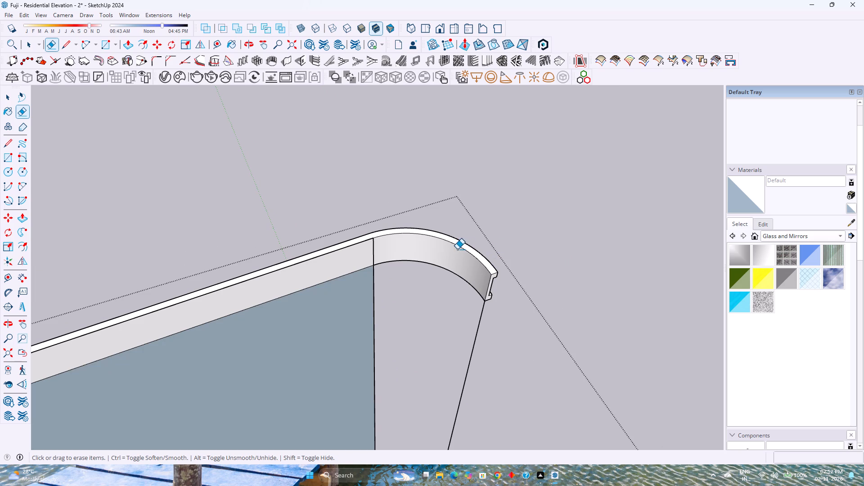
# Draw a two-point arc over the inner edge of the upper corner rim, from the straight arm's junction to the open end.
pyautogui.press('a')
pyautogui.click(370, 239)
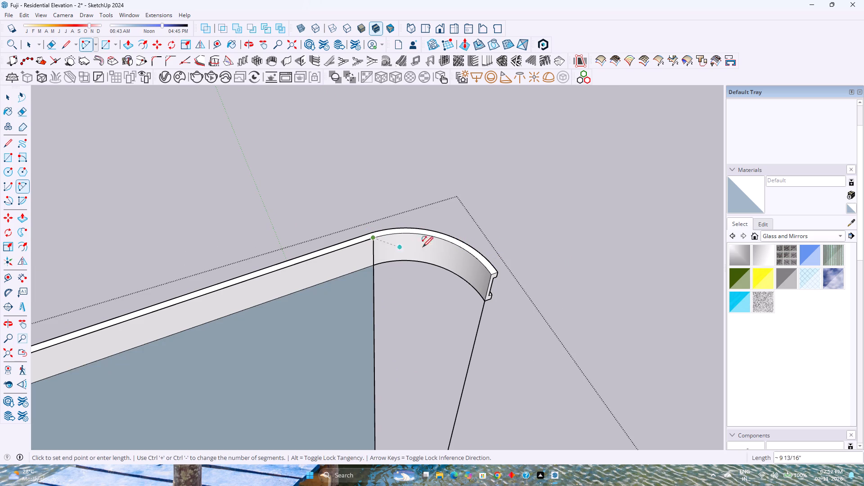
pyautogui.click(493, 274)
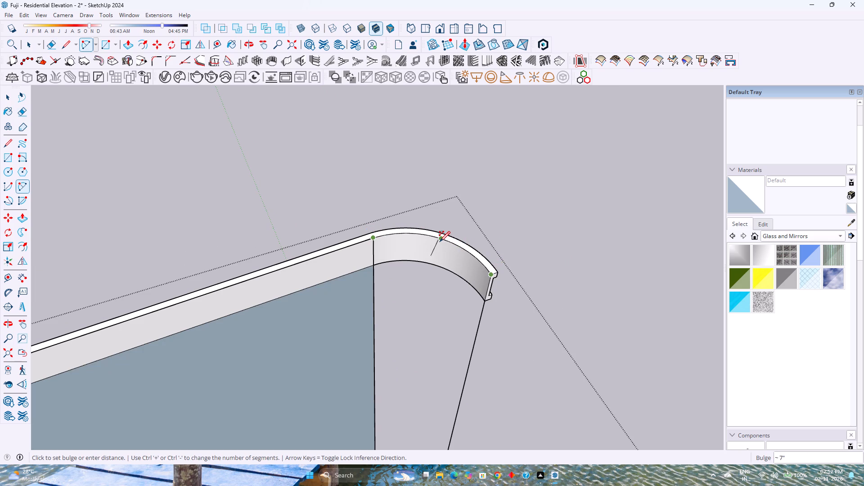
pyautogui.click(440, 242)
# Try to set the new upper arc's segment count to 120, settling on 117.
pyautogui.press('space')
pyautogui.click(437, 238)
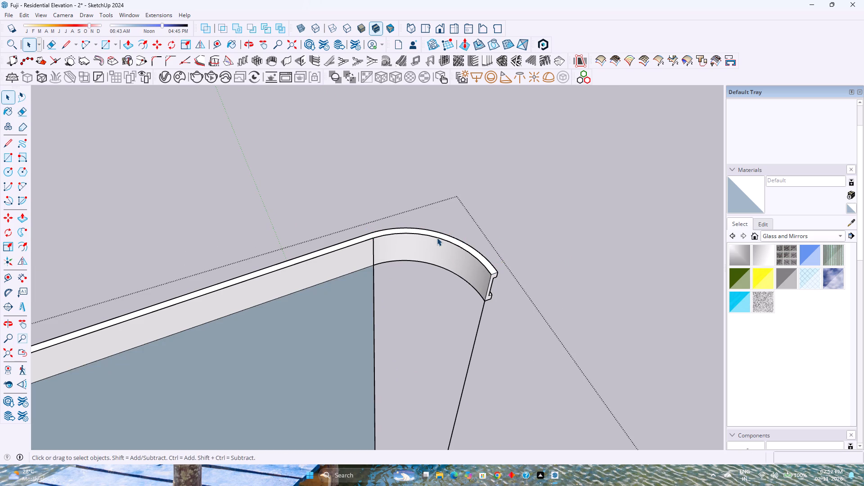
pyautogui.click(810, 111)
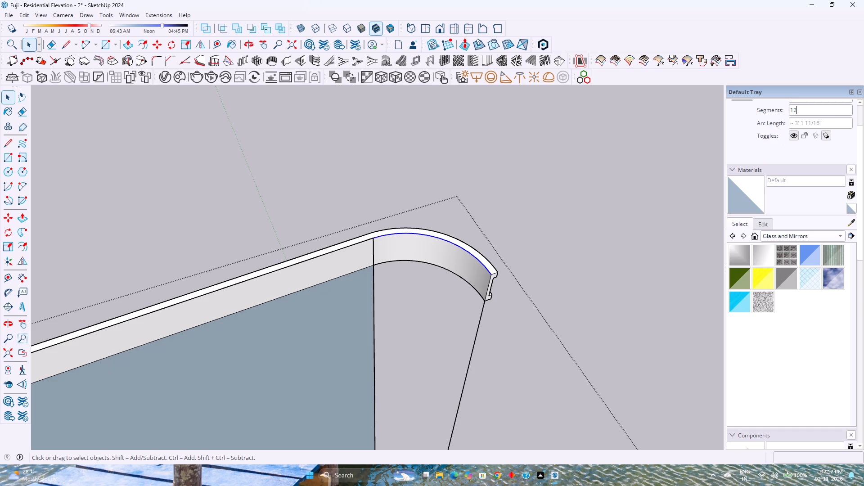
pyautogui.press('0')
pyautogui.press('Return')
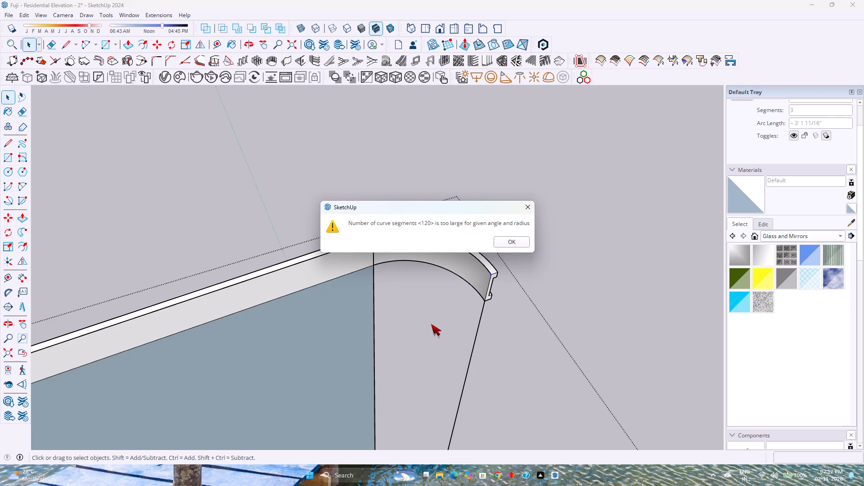
pyautogui.click(506, 239)
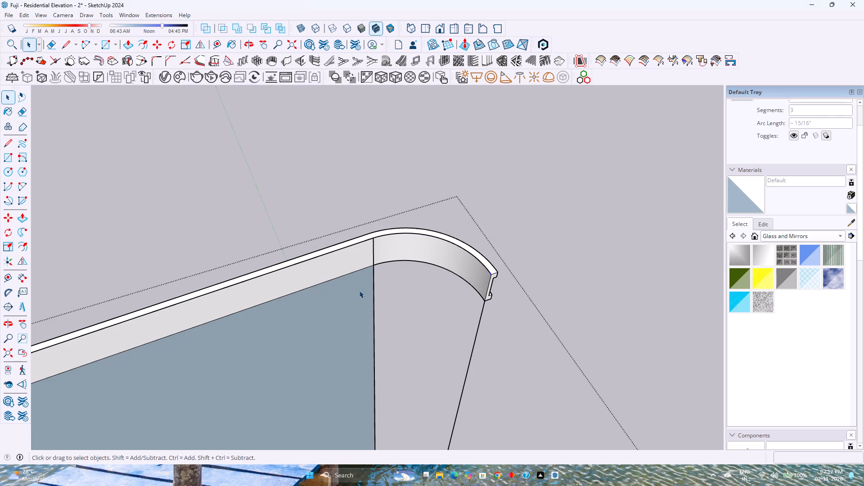
pyautogui.click(461, 247)
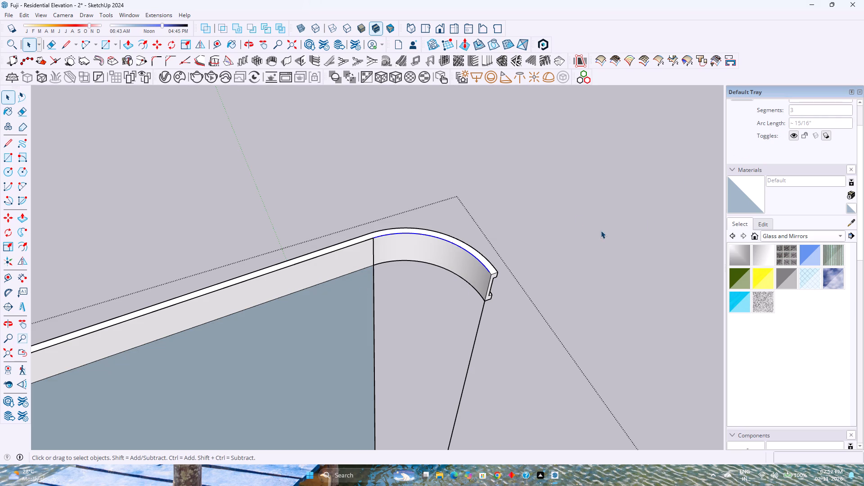
pyautogui.click(811, 114)
pyautogui.press('Return')
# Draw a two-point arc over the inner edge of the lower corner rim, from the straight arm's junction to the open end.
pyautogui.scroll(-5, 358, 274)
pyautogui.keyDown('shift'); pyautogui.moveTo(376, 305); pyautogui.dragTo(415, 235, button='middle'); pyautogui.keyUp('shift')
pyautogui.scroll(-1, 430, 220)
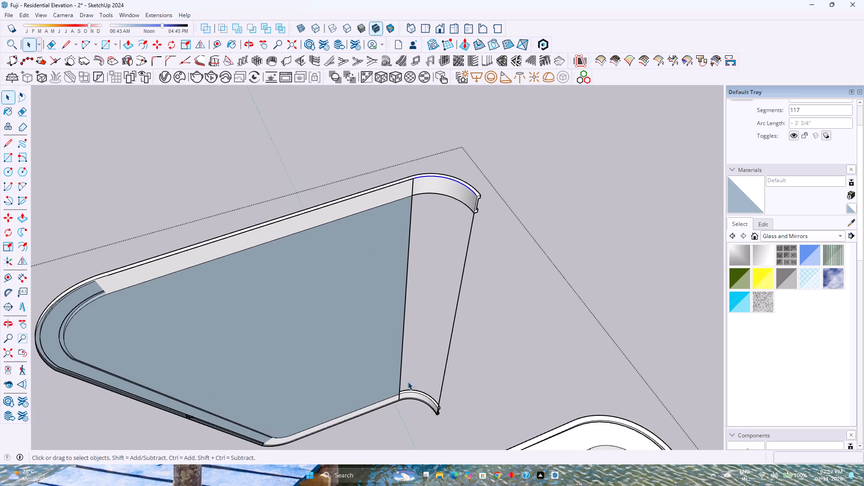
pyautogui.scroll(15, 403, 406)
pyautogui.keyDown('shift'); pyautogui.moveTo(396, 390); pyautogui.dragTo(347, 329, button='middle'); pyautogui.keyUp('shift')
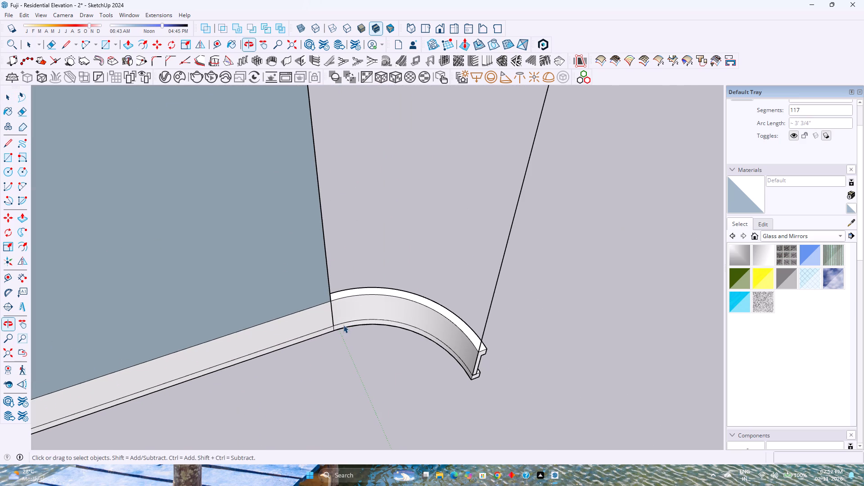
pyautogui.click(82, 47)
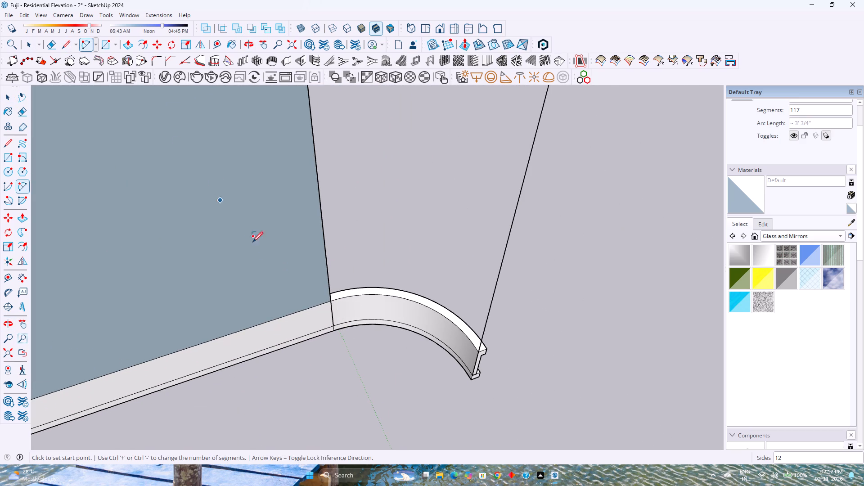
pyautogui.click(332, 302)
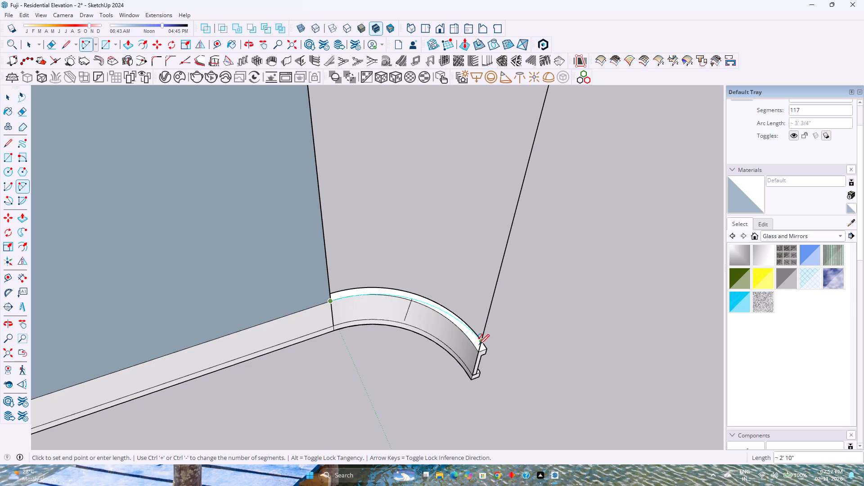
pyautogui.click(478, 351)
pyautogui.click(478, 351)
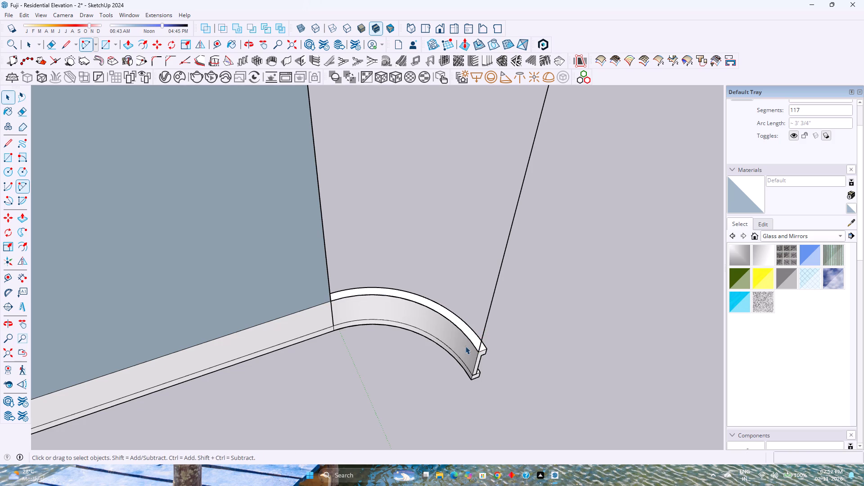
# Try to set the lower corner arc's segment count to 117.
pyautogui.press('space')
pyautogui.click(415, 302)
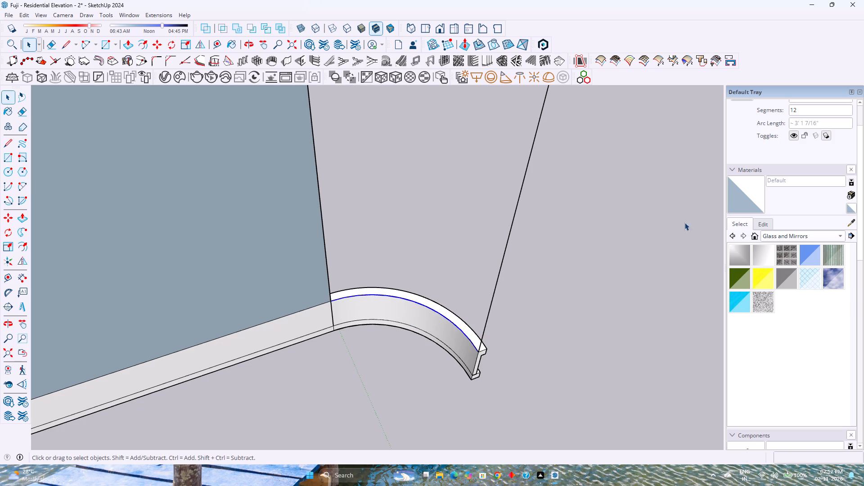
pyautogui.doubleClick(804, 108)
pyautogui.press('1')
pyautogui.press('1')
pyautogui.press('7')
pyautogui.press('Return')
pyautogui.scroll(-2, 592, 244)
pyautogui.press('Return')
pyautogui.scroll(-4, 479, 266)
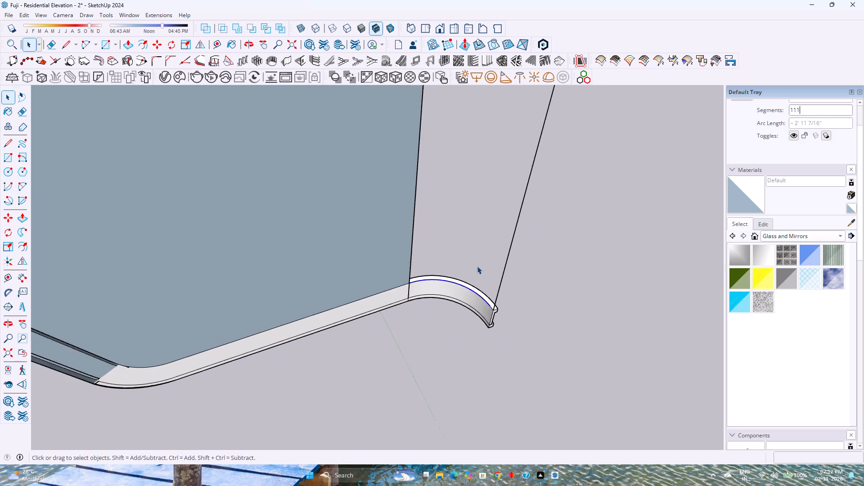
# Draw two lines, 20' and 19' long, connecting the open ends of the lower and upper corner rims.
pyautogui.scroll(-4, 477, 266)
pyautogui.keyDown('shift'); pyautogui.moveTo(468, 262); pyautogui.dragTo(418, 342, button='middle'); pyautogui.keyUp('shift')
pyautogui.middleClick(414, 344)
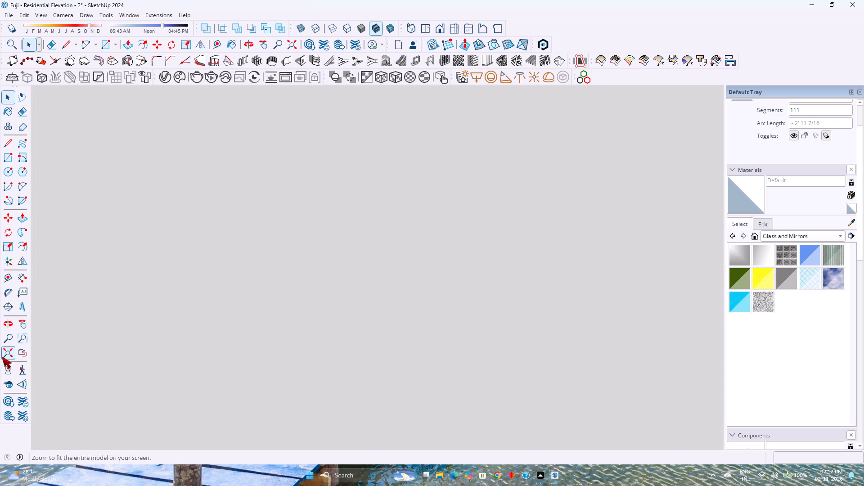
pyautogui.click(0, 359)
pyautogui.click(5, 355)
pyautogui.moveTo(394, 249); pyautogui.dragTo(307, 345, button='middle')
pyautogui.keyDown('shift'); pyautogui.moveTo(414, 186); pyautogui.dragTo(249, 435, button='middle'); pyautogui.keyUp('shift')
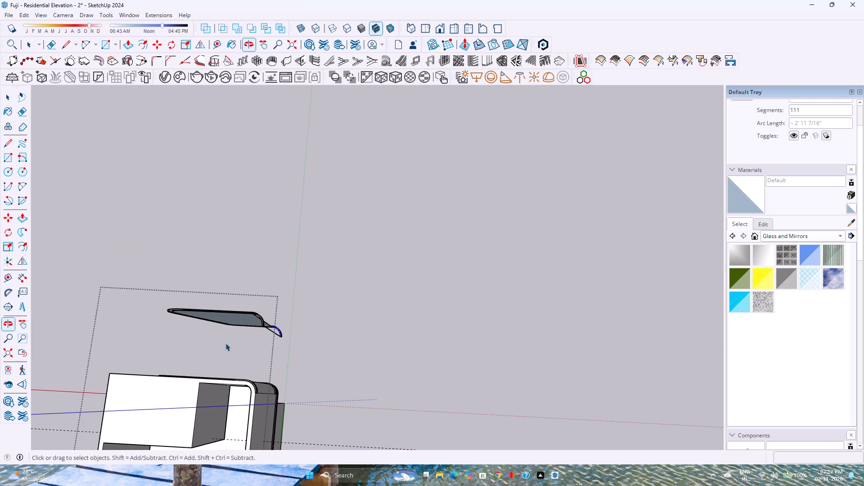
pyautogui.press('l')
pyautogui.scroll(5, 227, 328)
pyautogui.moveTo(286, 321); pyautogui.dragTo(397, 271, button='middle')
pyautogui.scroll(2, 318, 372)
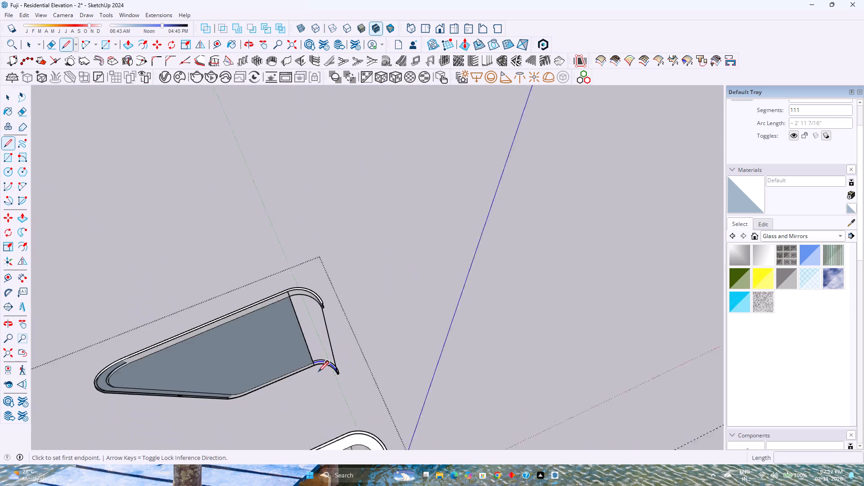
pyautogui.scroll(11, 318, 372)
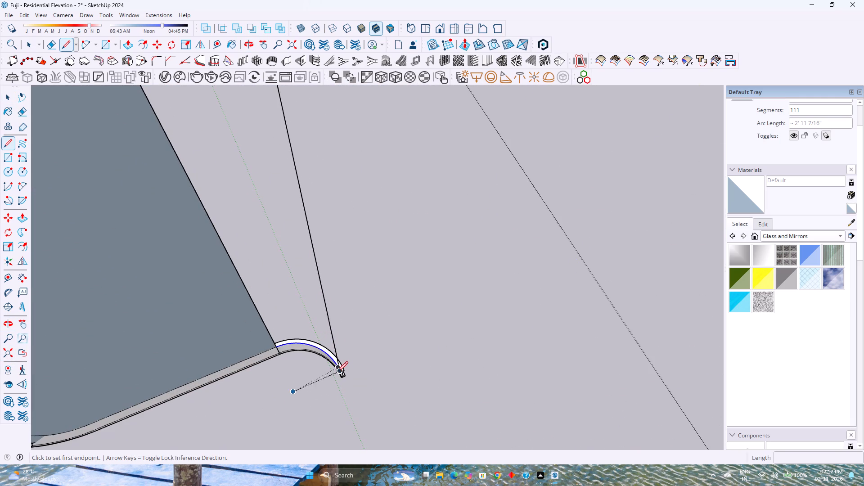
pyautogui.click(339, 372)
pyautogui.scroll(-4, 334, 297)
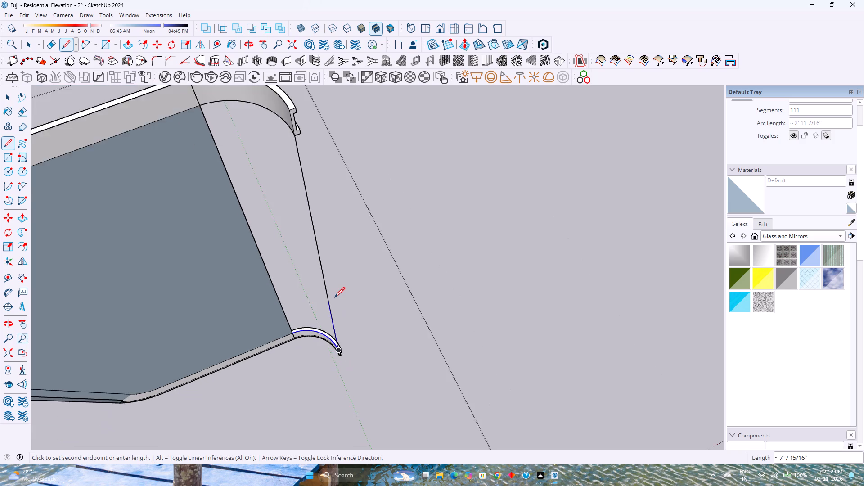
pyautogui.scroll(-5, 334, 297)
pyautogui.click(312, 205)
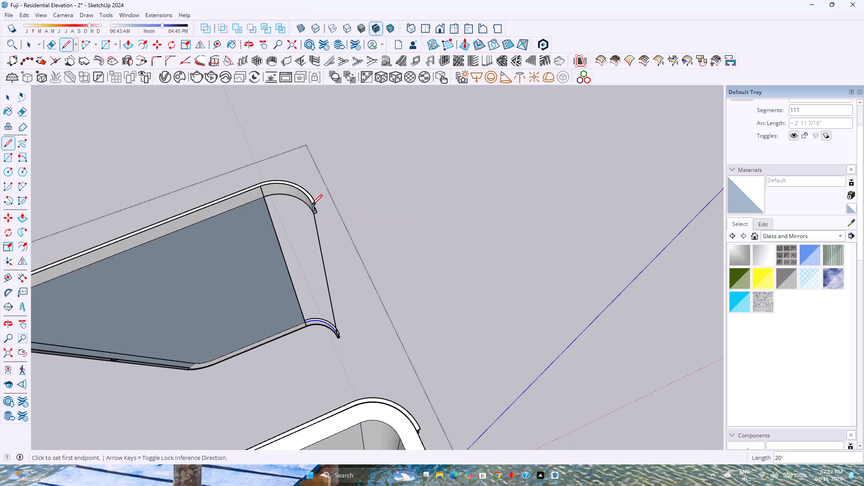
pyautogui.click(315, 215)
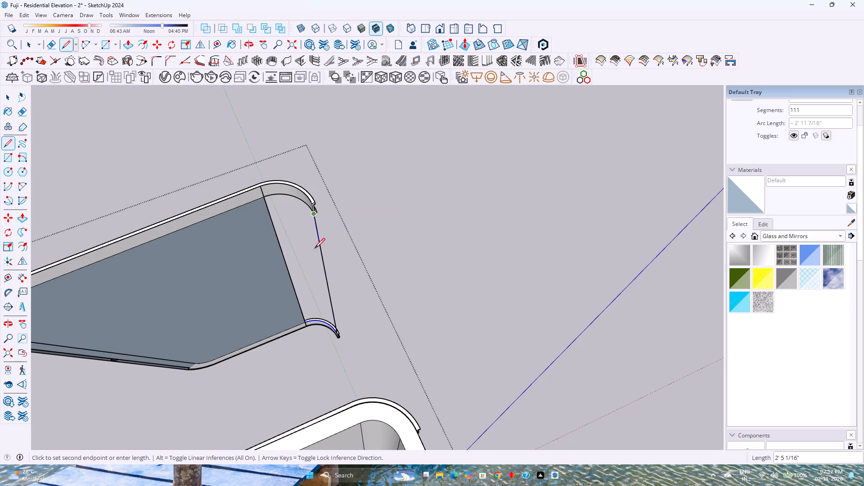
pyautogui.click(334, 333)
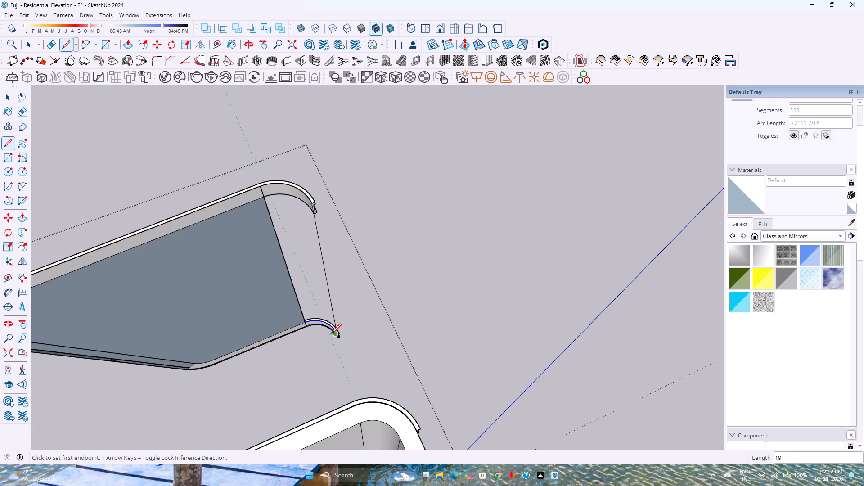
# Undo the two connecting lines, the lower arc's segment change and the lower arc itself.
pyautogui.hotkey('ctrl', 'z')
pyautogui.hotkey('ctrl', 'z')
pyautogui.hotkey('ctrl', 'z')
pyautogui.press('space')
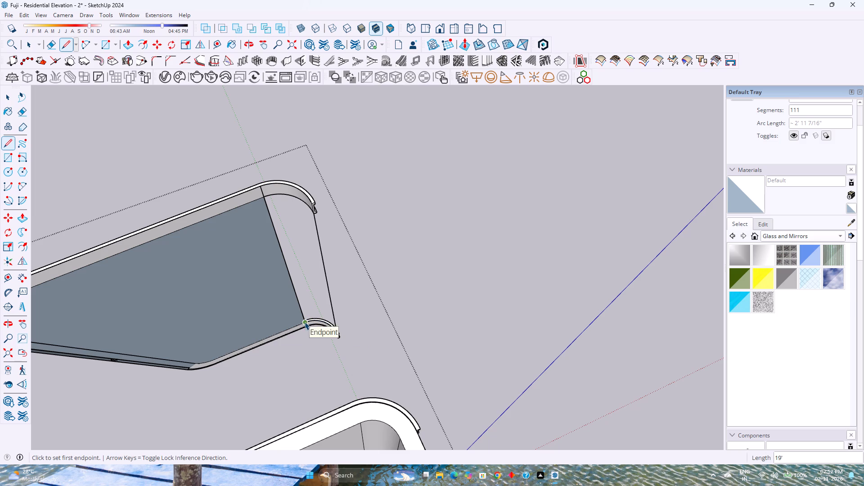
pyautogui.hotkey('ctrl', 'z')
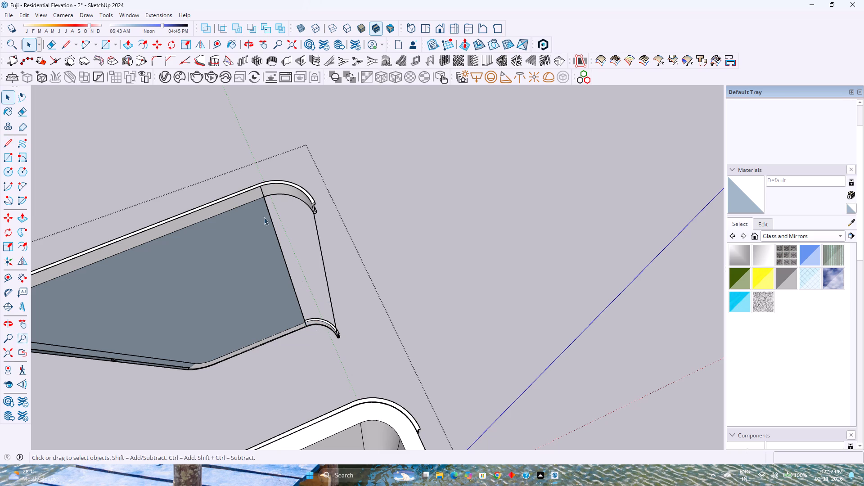
# Delete the long vertical edge where the band's flat face meets the open rounded corner.
pyautogui.click(261, 190)
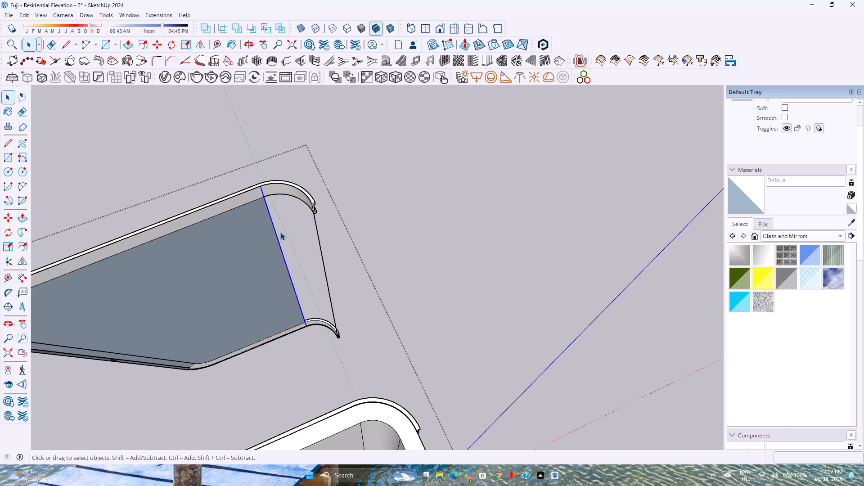
pyautogui.press('Delete')
pyautogui.moveTo(312, 343); pyautogui.dragTo(380, 302, button='middle')
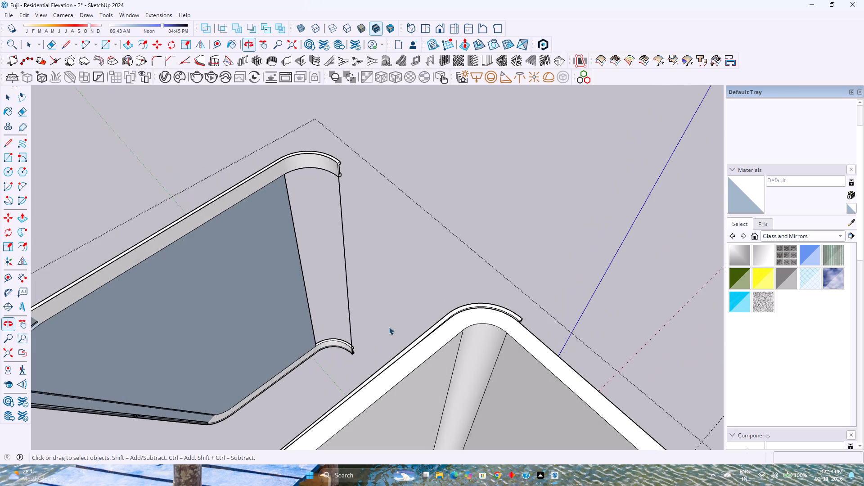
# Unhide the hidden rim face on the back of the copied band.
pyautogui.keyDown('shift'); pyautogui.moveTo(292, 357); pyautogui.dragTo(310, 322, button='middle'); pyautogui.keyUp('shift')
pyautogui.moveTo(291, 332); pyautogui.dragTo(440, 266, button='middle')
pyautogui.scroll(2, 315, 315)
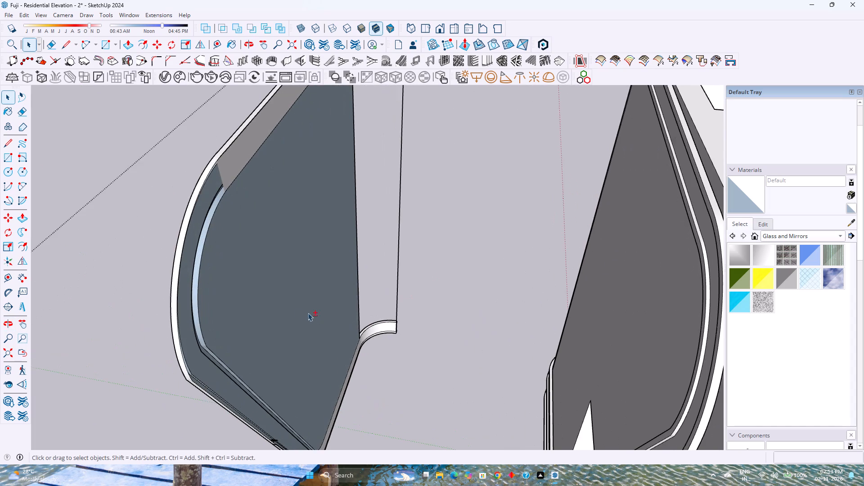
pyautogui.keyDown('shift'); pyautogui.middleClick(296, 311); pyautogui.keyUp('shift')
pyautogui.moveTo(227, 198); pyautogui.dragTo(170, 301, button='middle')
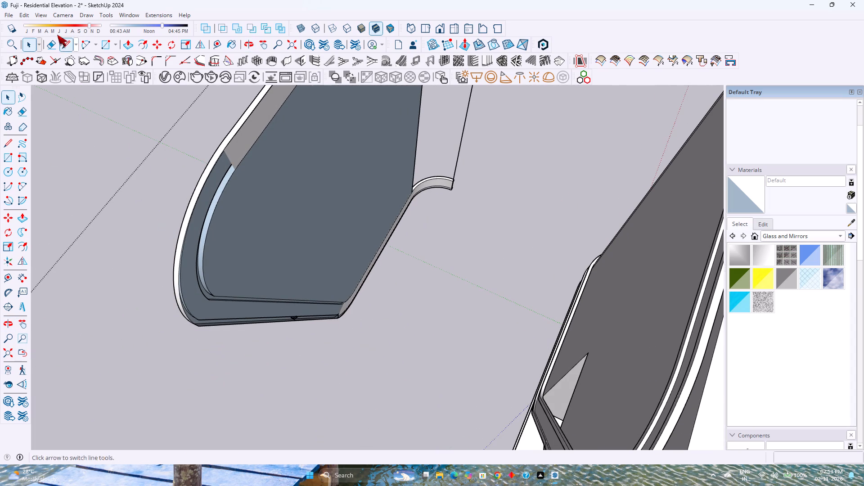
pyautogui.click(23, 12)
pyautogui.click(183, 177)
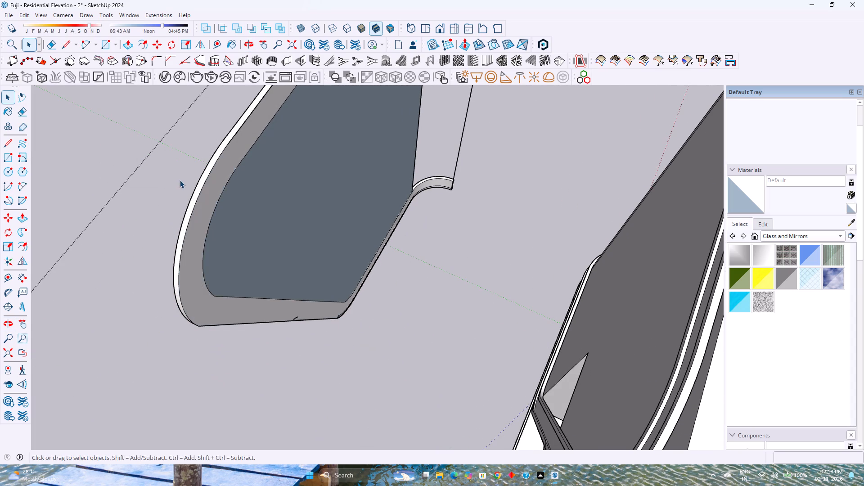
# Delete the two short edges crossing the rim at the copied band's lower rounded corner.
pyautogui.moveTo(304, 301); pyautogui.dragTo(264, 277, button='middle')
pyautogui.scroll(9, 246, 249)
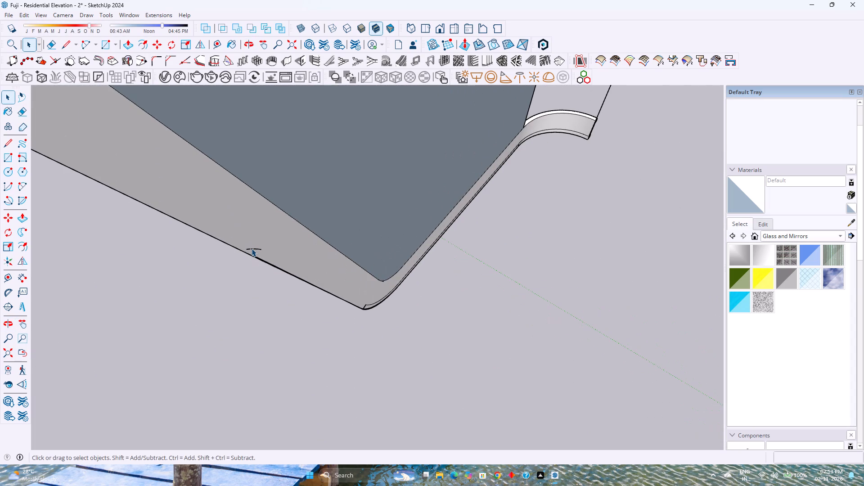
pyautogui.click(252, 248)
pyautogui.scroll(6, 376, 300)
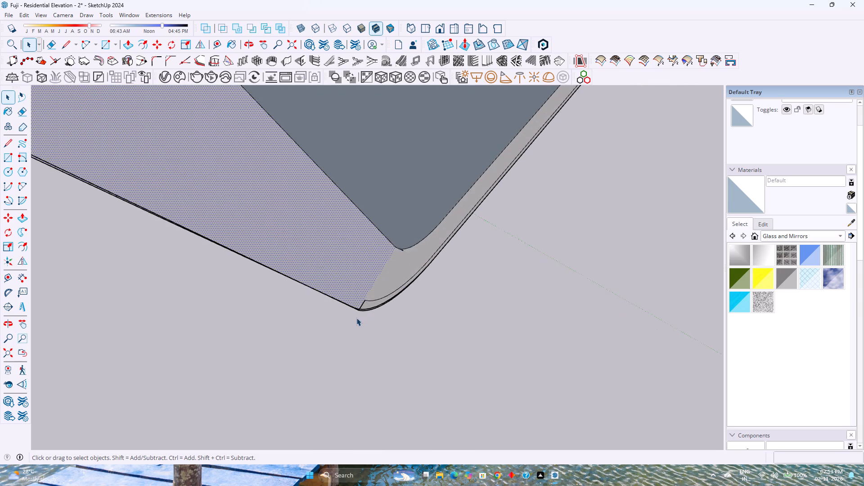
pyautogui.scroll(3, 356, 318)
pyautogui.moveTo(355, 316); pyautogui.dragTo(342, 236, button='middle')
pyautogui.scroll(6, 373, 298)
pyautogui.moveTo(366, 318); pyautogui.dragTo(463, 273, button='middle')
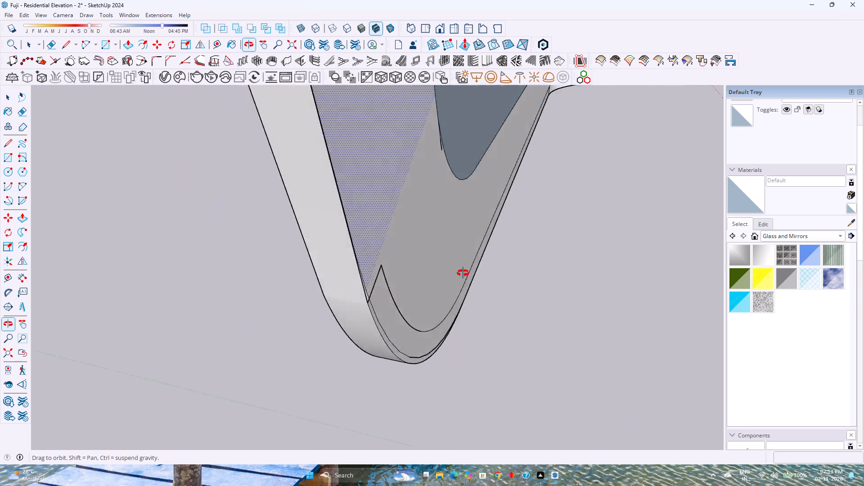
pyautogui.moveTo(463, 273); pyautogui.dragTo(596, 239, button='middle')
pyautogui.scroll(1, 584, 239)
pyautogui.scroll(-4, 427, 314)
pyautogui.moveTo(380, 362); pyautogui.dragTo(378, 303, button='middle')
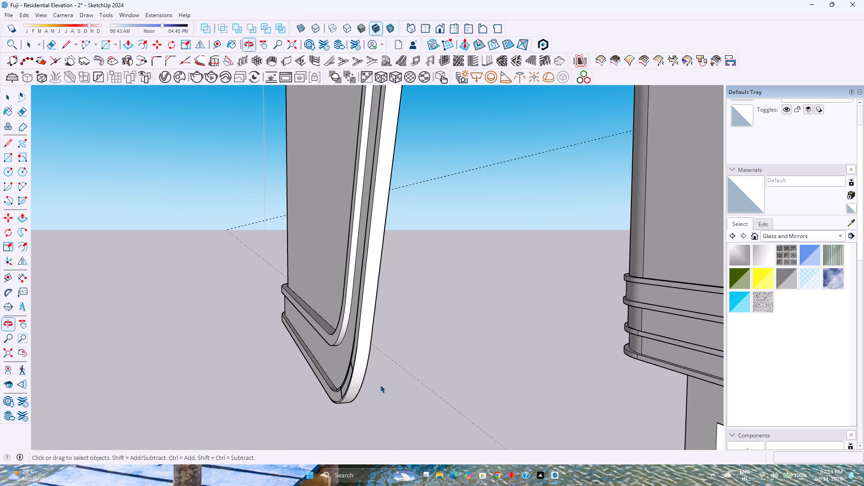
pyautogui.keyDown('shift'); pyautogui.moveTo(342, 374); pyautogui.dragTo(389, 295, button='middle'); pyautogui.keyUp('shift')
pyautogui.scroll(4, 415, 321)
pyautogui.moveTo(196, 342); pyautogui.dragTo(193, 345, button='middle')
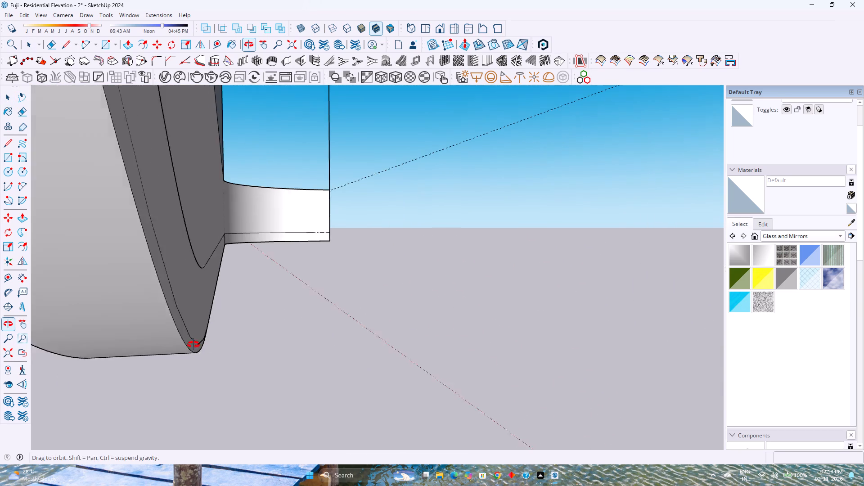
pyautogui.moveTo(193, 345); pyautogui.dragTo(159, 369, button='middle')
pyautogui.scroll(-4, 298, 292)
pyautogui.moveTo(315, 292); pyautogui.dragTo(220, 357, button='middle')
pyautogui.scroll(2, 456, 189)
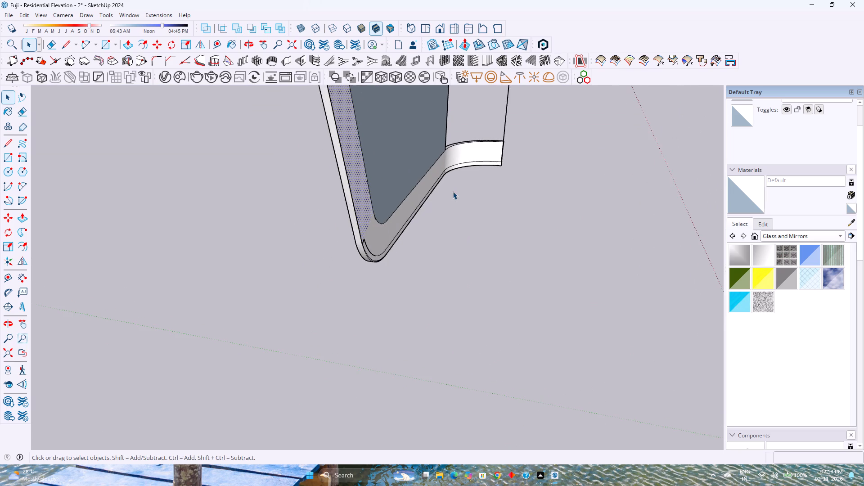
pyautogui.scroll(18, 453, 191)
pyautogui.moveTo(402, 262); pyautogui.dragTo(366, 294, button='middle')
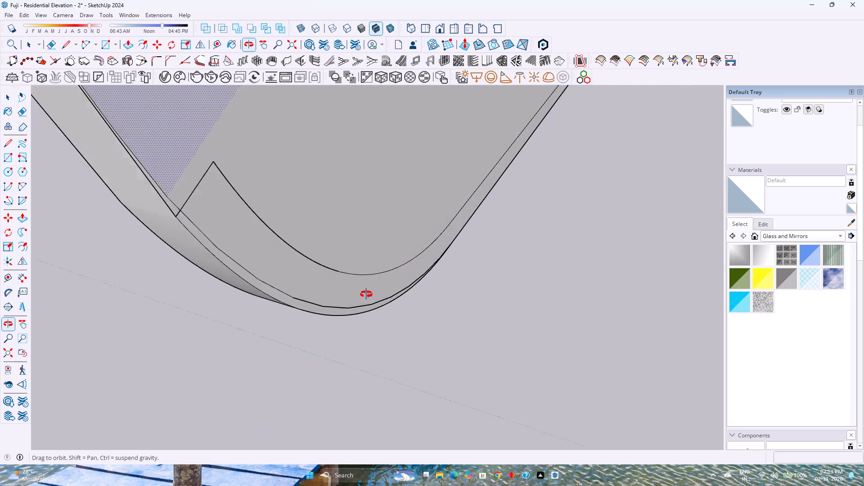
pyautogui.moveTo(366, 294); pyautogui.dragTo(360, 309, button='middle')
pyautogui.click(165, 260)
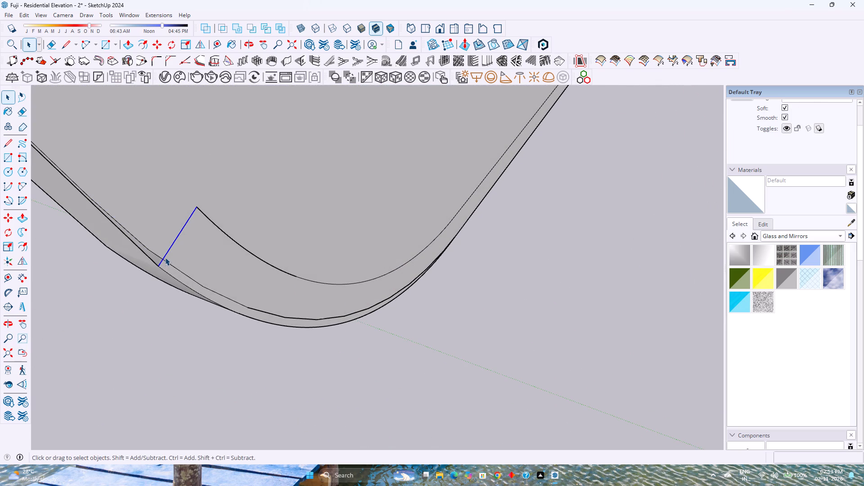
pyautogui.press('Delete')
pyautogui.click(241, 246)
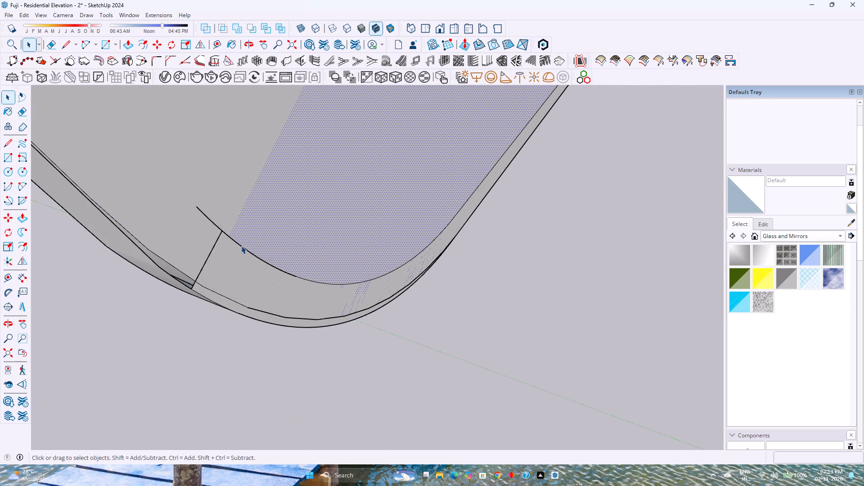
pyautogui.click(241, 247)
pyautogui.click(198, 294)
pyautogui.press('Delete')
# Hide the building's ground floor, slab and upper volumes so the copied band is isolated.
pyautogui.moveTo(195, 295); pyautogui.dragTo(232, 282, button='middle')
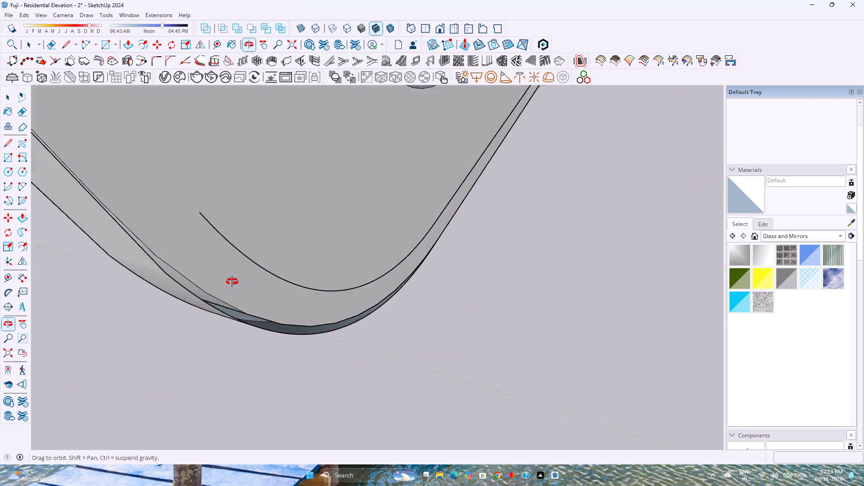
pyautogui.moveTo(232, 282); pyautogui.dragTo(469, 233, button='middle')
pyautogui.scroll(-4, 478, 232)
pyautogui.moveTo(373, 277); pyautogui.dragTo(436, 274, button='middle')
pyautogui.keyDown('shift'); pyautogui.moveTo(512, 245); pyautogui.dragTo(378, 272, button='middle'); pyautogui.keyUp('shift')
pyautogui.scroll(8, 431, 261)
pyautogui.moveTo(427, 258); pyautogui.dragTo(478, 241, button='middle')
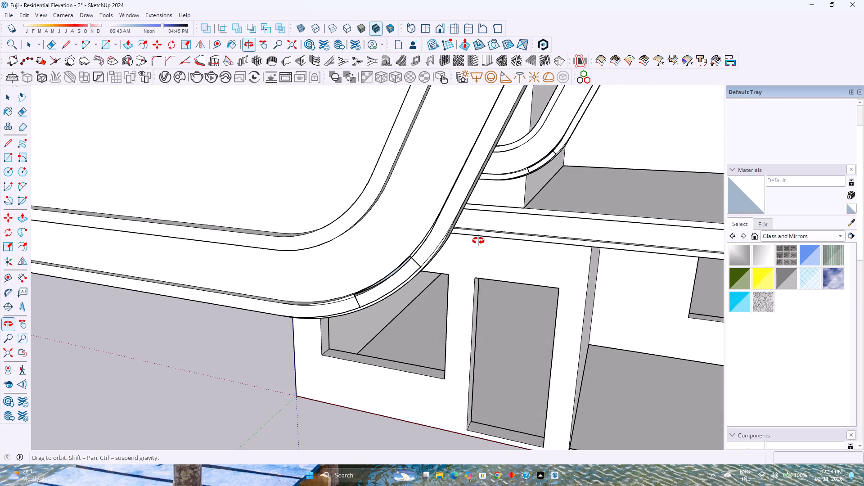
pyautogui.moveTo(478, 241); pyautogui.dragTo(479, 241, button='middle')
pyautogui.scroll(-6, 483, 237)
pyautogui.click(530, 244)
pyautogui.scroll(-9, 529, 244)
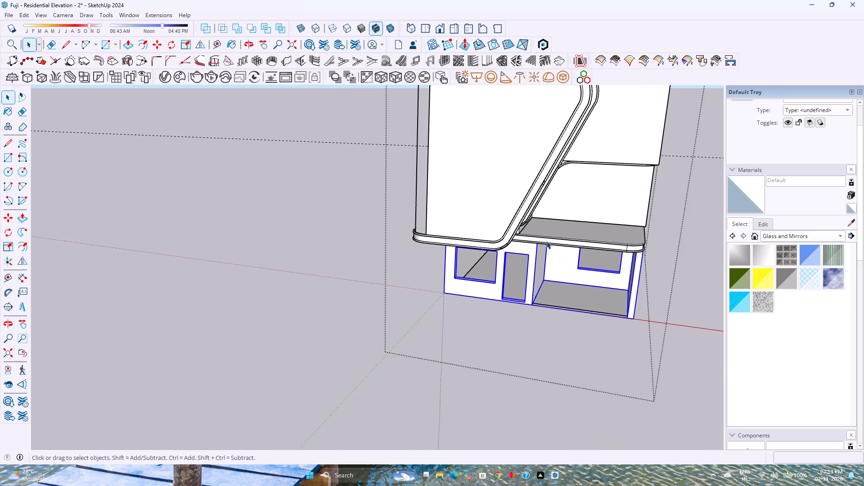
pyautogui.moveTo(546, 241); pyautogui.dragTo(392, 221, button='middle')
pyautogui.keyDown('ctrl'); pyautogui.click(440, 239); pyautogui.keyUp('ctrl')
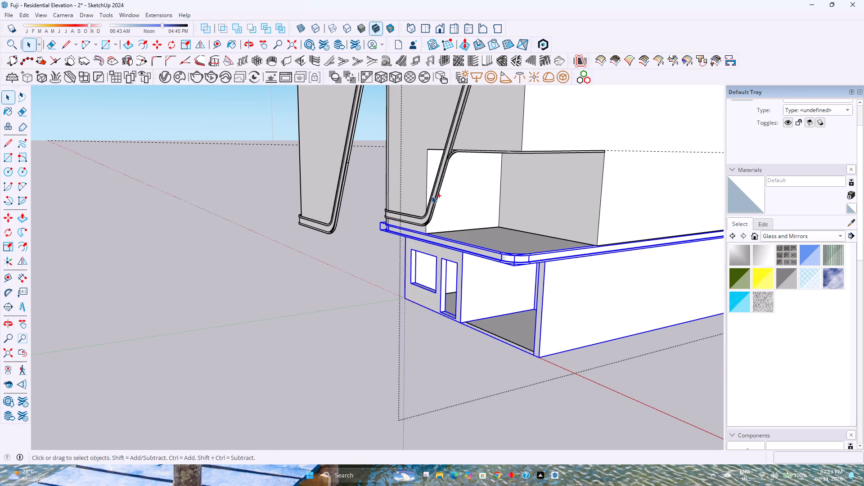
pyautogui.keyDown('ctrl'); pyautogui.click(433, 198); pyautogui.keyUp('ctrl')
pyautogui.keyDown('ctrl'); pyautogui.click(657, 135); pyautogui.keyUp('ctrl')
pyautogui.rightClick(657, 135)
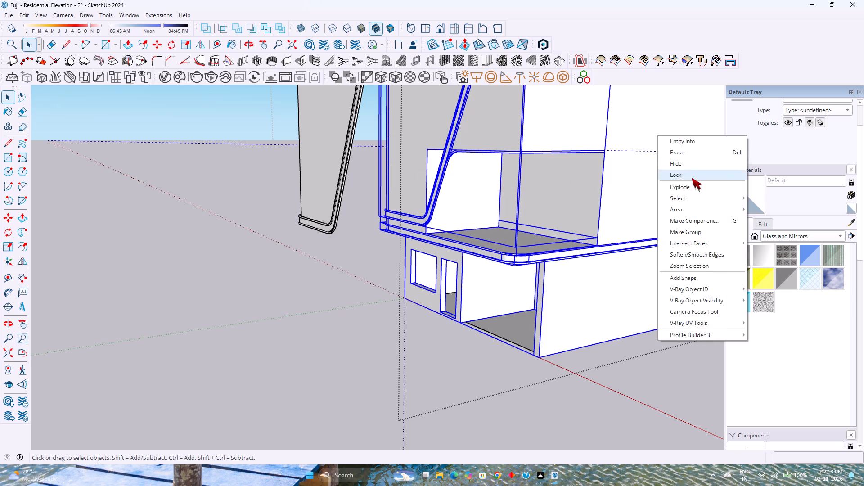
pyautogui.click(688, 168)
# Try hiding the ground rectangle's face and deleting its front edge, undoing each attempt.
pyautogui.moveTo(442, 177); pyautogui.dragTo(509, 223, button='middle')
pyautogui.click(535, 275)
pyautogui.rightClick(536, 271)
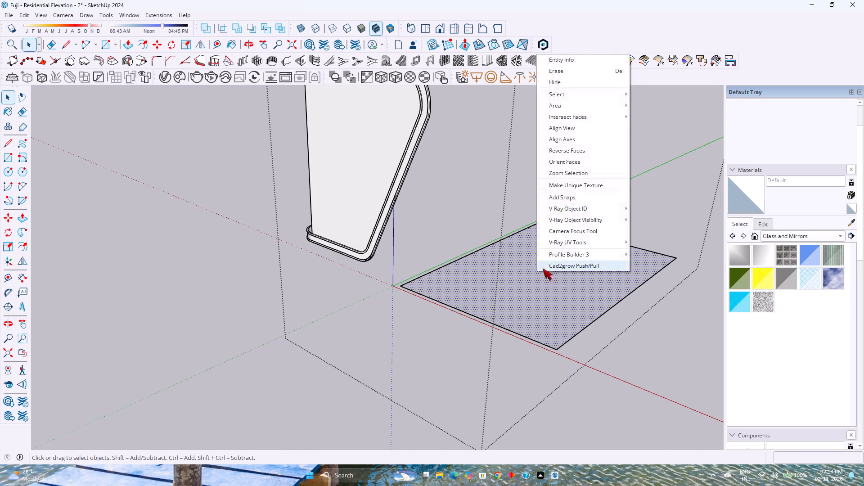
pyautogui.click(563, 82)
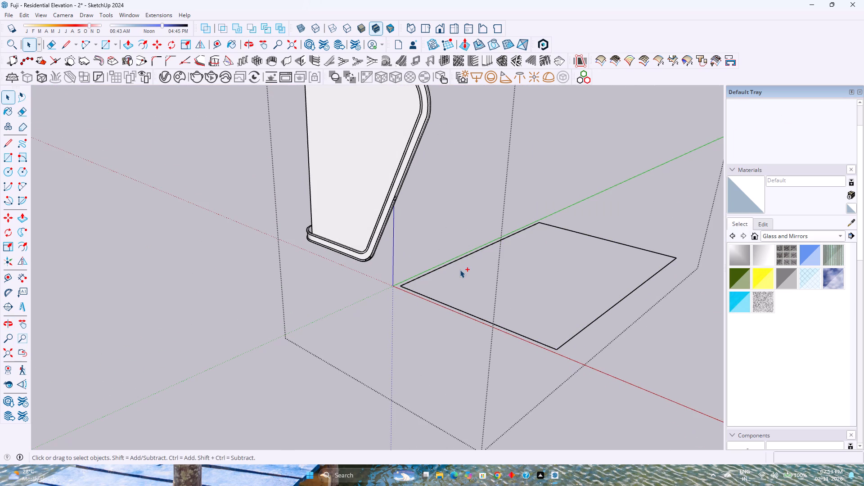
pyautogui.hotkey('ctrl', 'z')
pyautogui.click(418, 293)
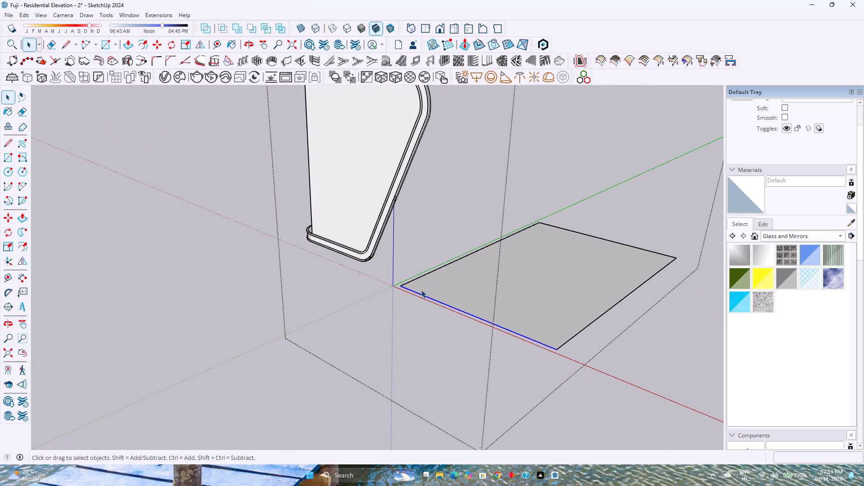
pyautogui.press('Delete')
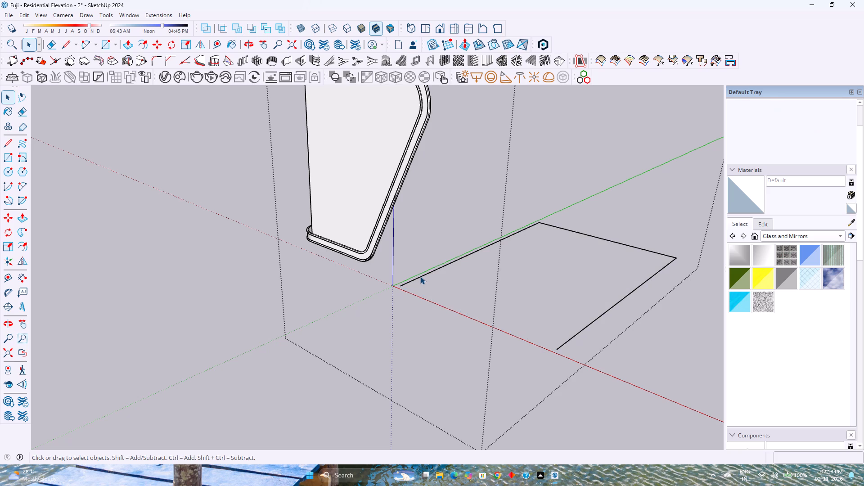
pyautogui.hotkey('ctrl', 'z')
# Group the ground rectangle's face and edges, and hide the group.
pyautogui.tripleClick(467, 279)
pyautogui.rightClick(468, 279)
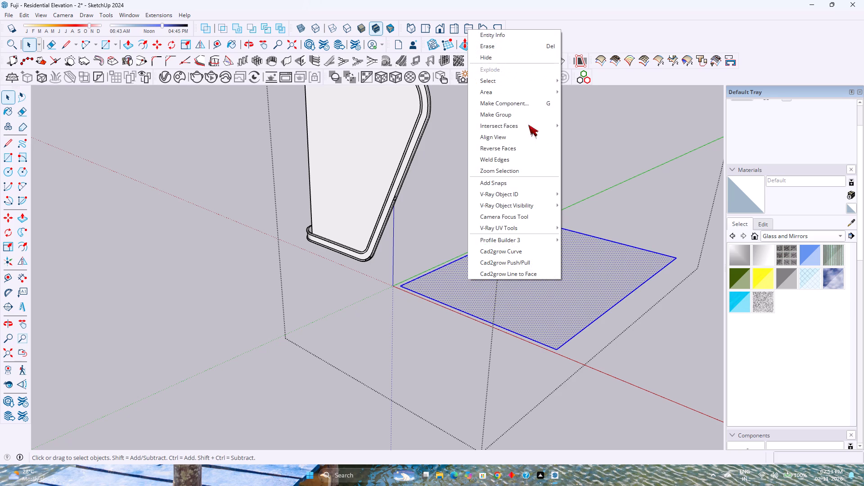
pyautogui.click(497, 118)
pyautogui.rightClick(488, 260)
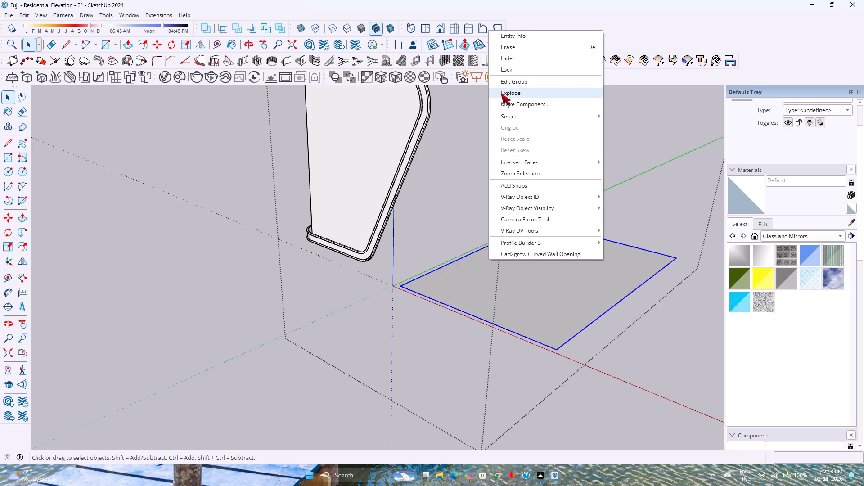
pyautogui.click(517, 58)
# Examine the isolated band's lower rounded corner, its cross edges and the gap along its rim from several sides.
pyautogui.scroll(7, 401, 223)
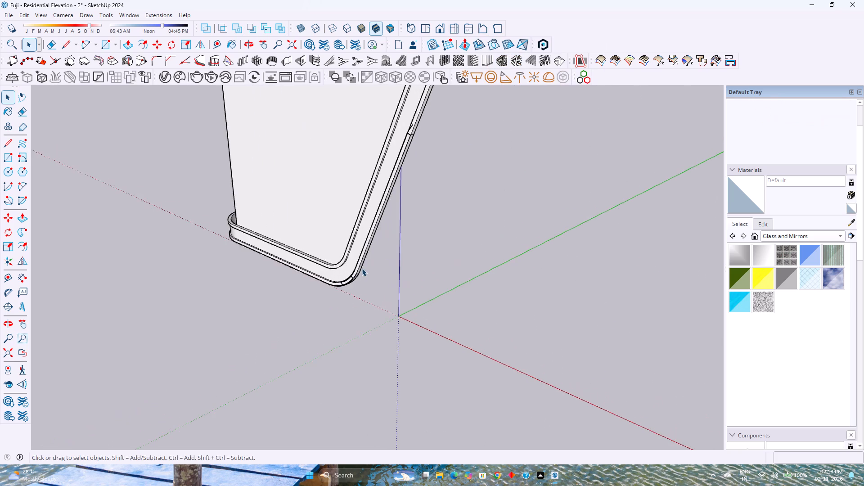
pyautogui.scroll(11, 362, 268)
pyautogui.scroll(-4, 298, 281)
pyautogui.moveTo(258, 270); pyautogui.dragTo(314, 268, button='middle')
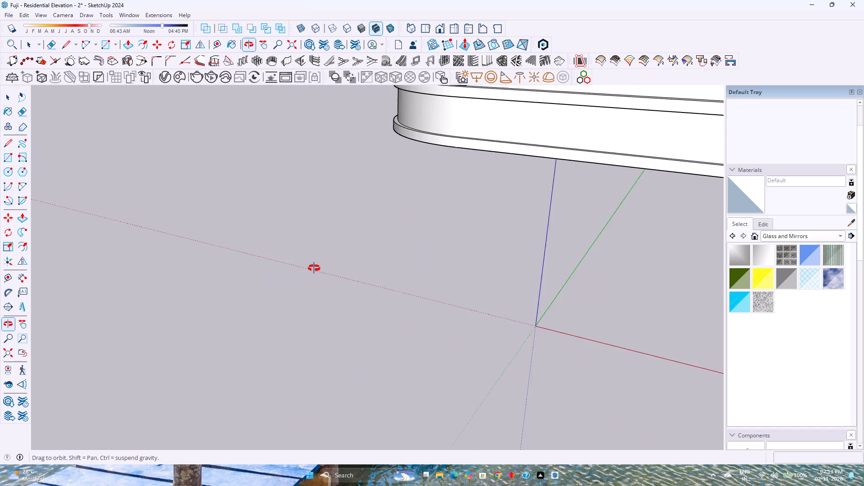
pyautogui.moveTo(314, 268); pyautogui.dragTo(283, 275, button='middle')
pyautogui.keyDown('shift'); pyautogui.moveTo(325, 271); pyautogui.dragTo(107, 282, button='middle'); pyautogui.keyUp('shift')
pyautogui.moveTo(231, 301); pyautogui.dragTo(380, 256, button='middle')
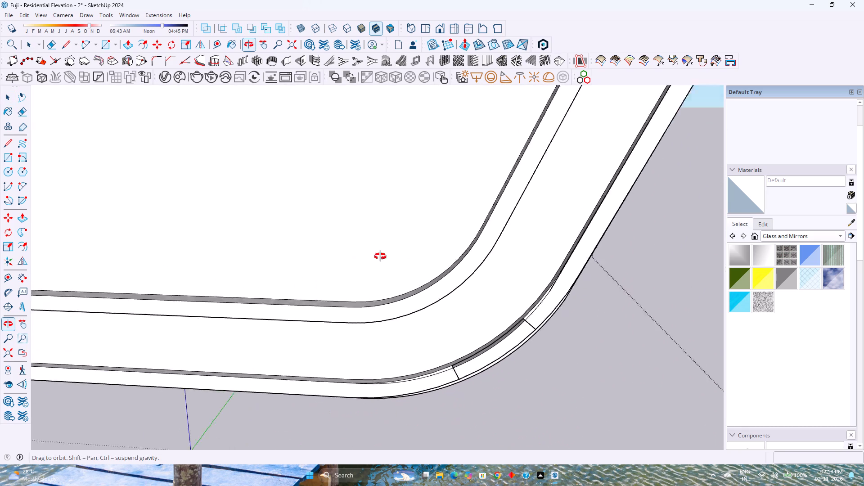
pyautogui.moveTo(380, 256); pyautogui.dragTo(437, 250, button='middle')
pyautogui.scroll(9, 477, 304)
pyautogui.moveTo(477, 322); pyautogui.dragTo(424, 256, button='middle')
pyautogui.keyDown('shift'); pyautogui.middleClick(424, 256); pyautogui.keyUp('shift')
pyautogui.moveTo(467, 276); pyautogui.dragTo(433, 261, button='middle')
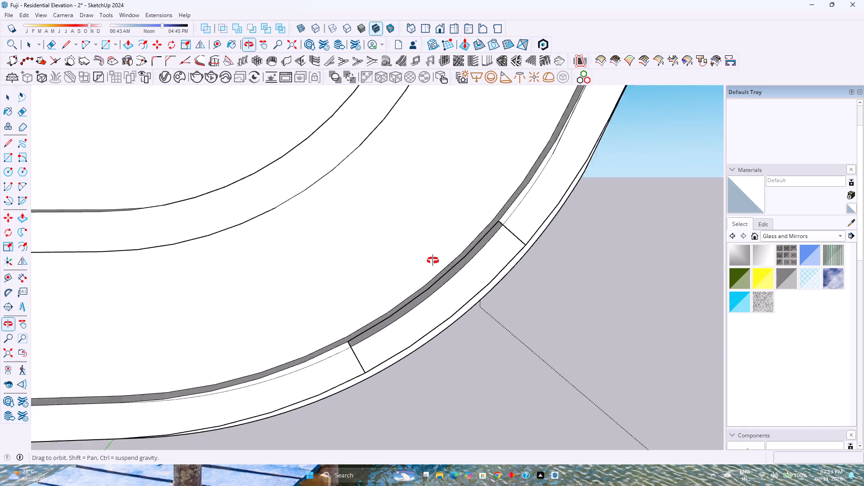
pyautogui.moveTo(433, 261); pyautogui.dragTo(343, 202, button='middle')
pyautogui.middleClick(343, 202)
pyautogui.scroll(3, 420, 272)
pyautogui.scroll(-1, 420, 273)
pyautogui.moveTo(419, 274); pyautogui.dragTo(522, 273, button='middle')
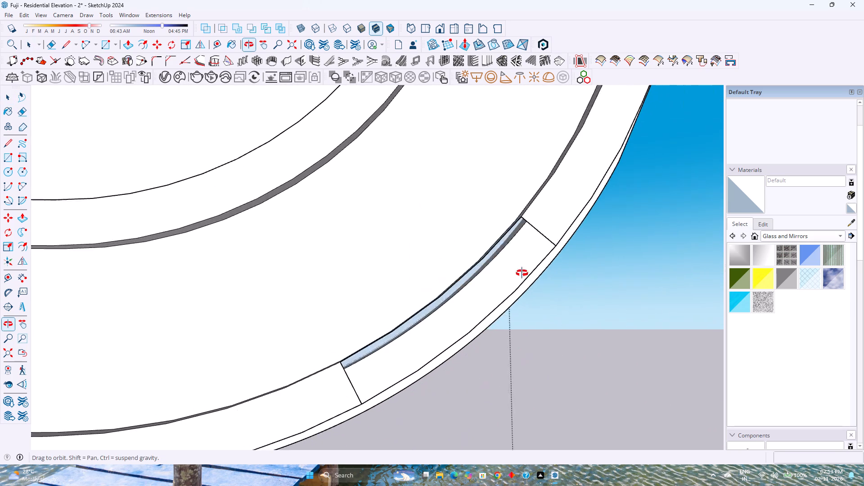
pyautogui.moveTo(522, 273); pyautogui.dragTo(539, 271, button='middle')
pyautogui.middleClick(539, 271)
pyautogui.scroll(-16, 490, 267)
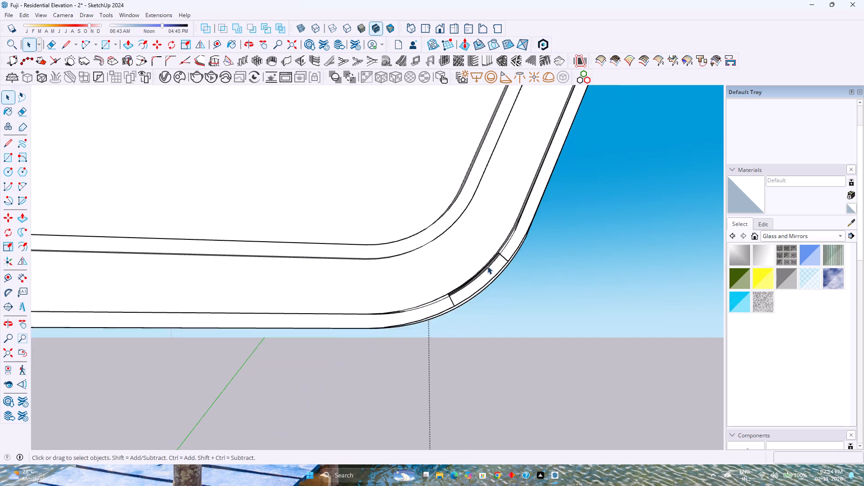
pyautogui.scroll(-7, 487, 266)
pyautogui.moveTo(485, 267); pyautogui.dragTo(386, 339, button='middle')
pyautogui.scroll(-10, 377, 311)
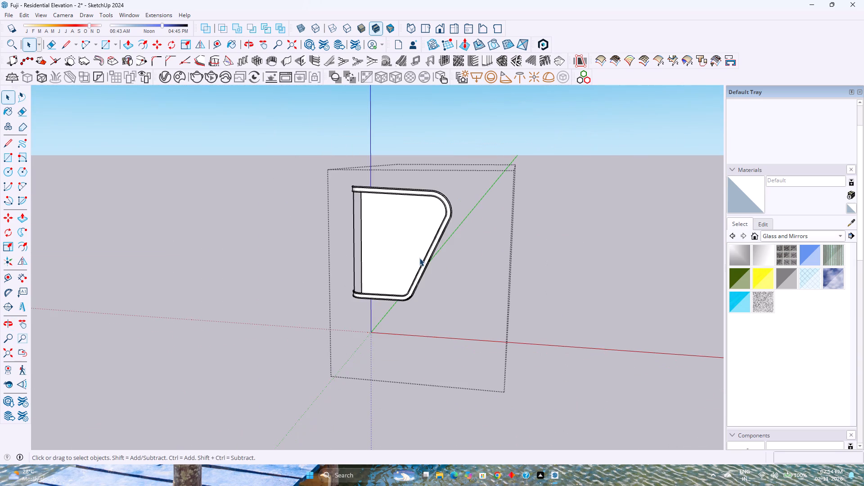
pyautogui.scroll(4, 410, 270)
pyautogui.moveTo(335, 271); pyautogui.dragTo(472, 286, button='middle')
pyautogui.scroll(5, 435, 322)
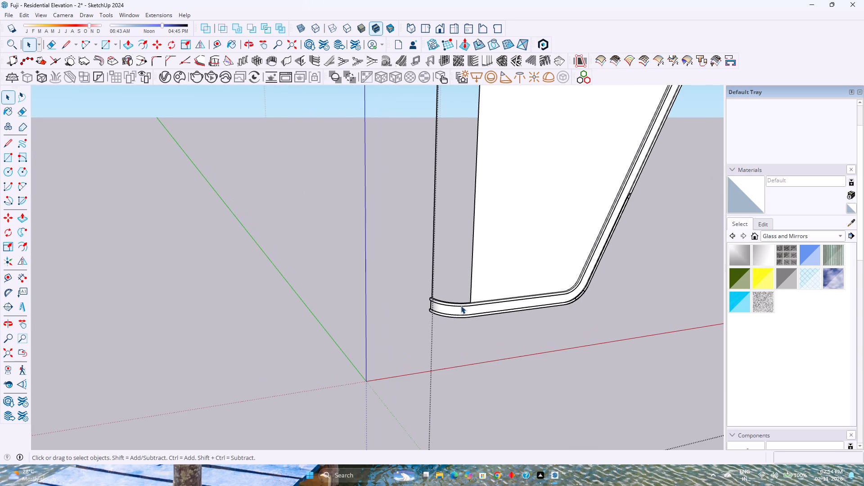
# Undo the recent hiding, grouping and edge deletions, continuing back to the earlier edits of the copied band's open rounded corner.
pyautogui.hotkey('ctrl', 'z')
pyautogui.hotkey('ctrl', 'z')
pyautogui.hotkey('ctrl', 'z')
pyautogui.hotkey('ctrl', 'z')
pyautogui.hotkey('ctrl', 'z')
pyautogui.hotkey('ctrl', 'z')
pyautogui.hotkey('ctrl', 'z')
pyautogui.hotkey('ctrl', 'z')
pyautogui.hotkey('ctrl', 'z')
pyautogui.hotkey('ctrl', 'z')
pyautogui.hotkey('ctrl', 'z')
pyautogui.hotkey('ctrl', 'z')
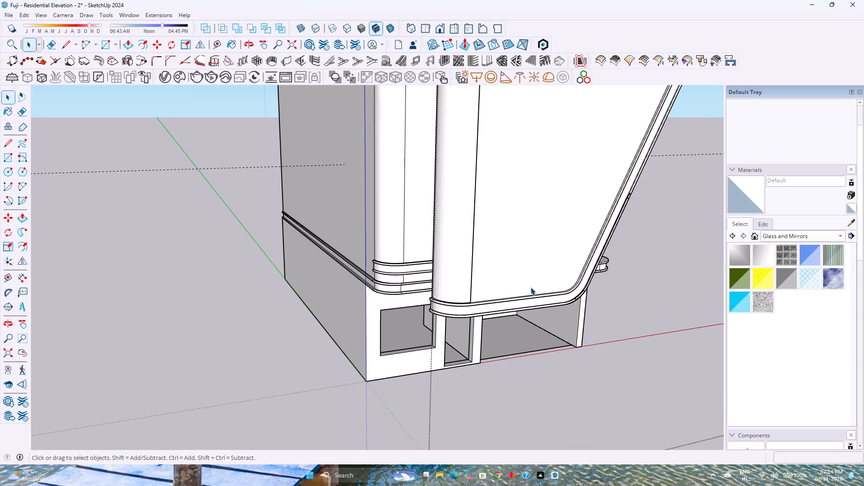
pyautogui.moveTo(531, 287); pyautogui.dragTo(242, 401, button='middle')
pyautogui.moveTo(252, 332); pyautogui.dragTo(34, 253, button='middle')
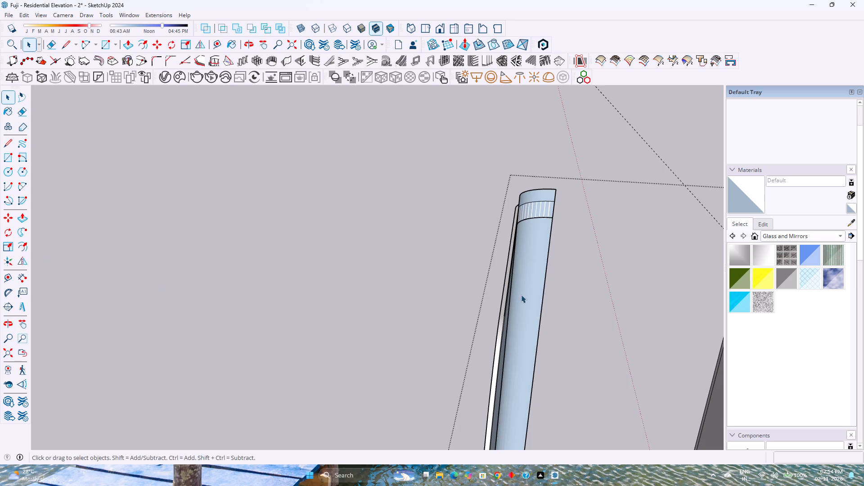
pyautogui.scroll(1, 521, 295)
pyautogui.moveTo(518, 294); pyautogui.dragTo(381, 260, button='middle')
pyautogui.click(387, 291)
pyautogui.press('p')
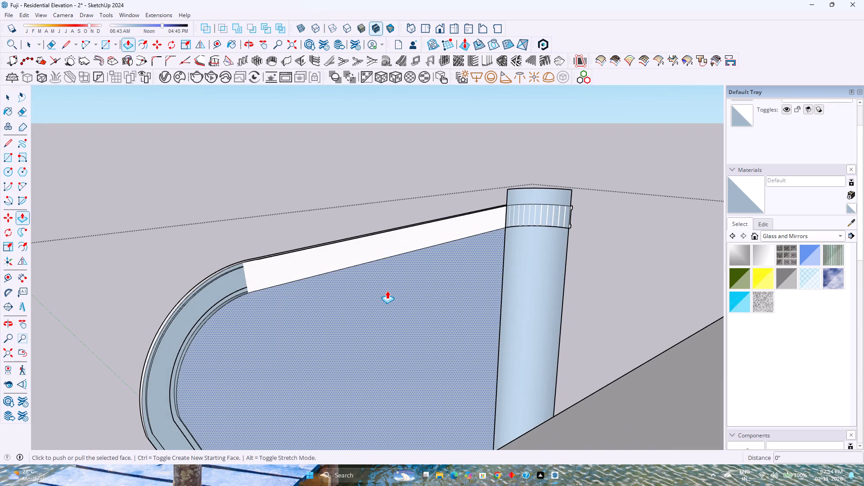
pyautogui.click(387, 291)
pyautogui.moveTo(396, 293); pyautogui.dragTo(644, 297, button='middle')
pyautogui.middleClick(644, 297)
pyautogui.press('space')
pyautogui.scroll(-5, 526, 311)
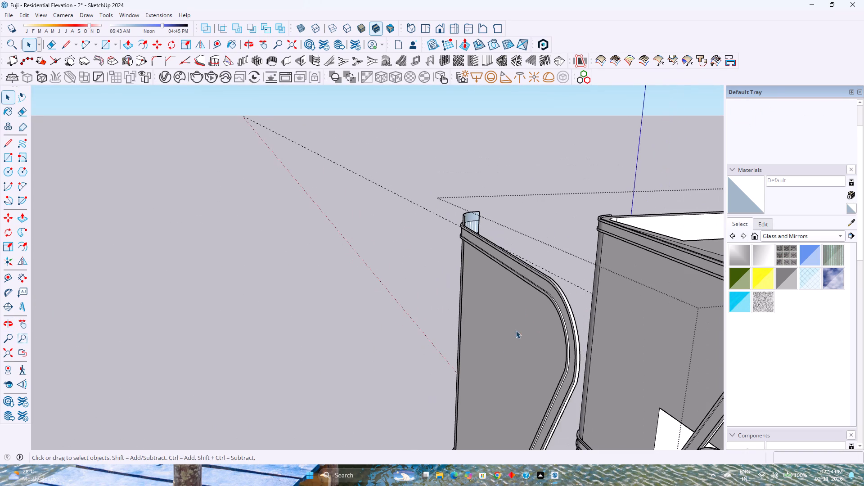
# Copy the flat face of the copied facade band, with its boundary edges, to the open space beside the band.
pyautogui.doubleClick(504, 342)
pyautogui.scroll(-4, 503, 339)
pyautogui.keyDown('shift'); pyautogui.moveTo(490, 346); pyautogui.dragTo(449, 285, button='middle'); pyautogui.keyUp('shift')
pyautogui.moveTo(436, 290); pyautogui.dragTo(507, 286, button='middle')
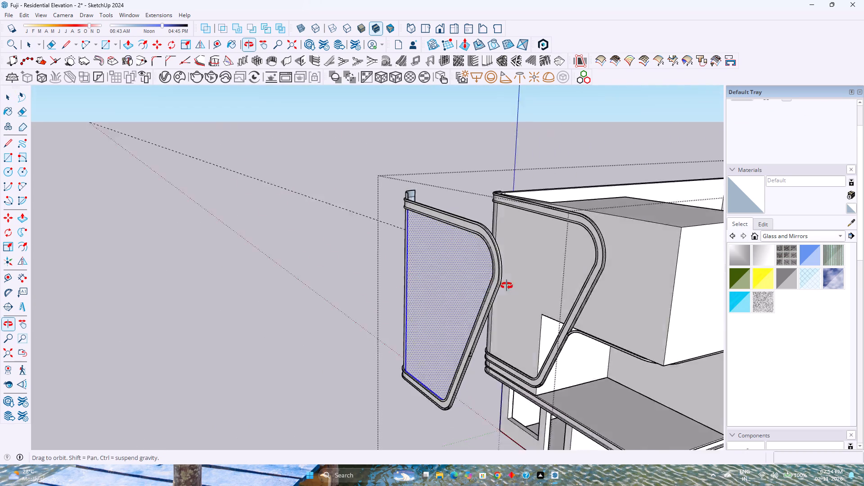
pyautogui.moveTo(507, 286); pyautogui.dragTo(628, 275, button='middle')
pyautogui.moveTo(325, 313); pyautogui.dragTo(491, 325, button='middle')
pyautogui.middleClick(491, 325)
pyautogui.scroll(4, 500, 313)
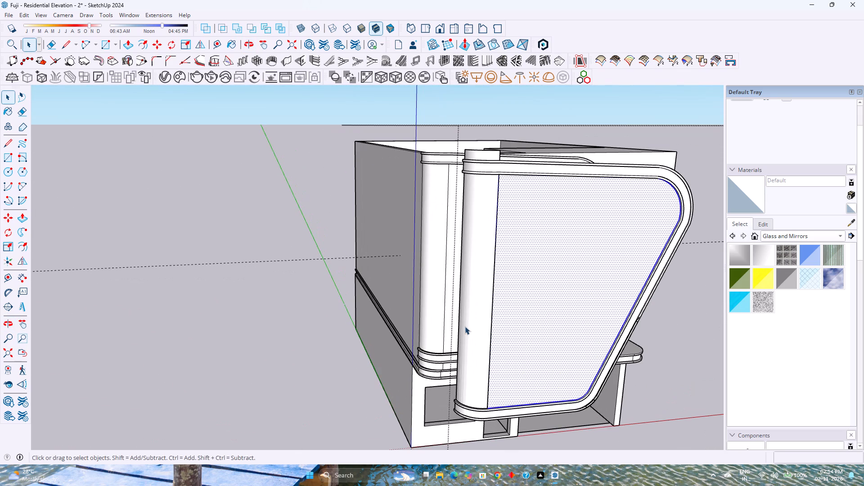
pyautogui.scroll(4, 490, 406)
pyautogui.keyDown('shift'); pyautogui.moveTo(481, 388); pyautogui.dragTo(423, 319, button='middle'); pyautogui.keyUp('shift')
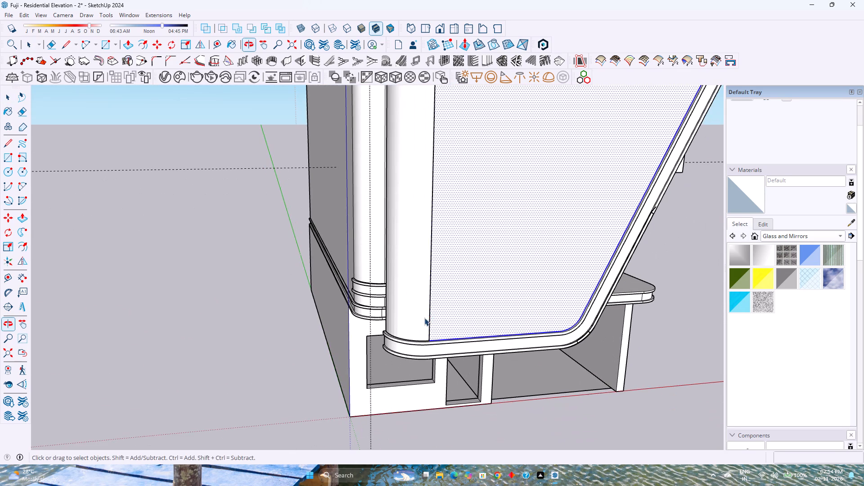
pyautogui.press('m')
pyautogui.click(432, 339)
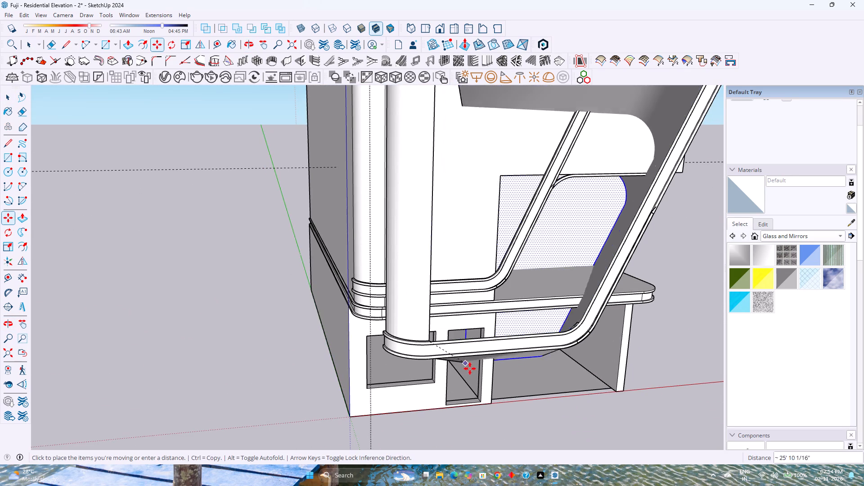
pyautogui.scroll(-7, 470, 369)
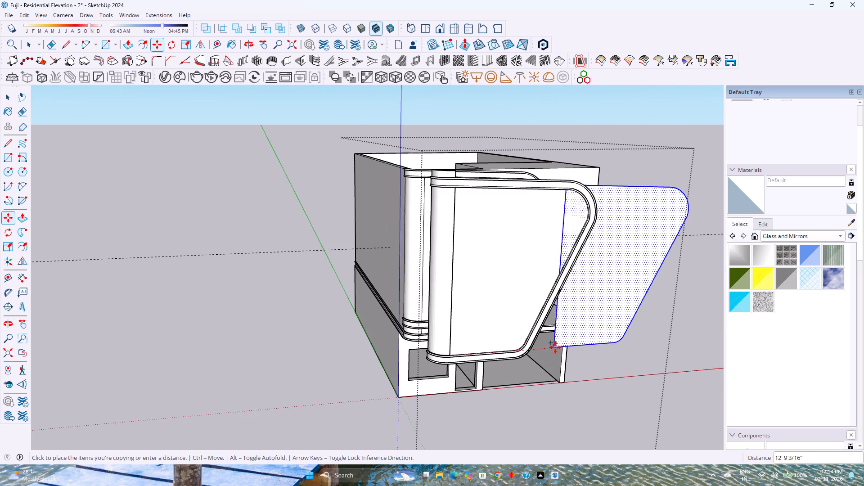
pyautogui.click(622, 337)
pyautogui.press('space')
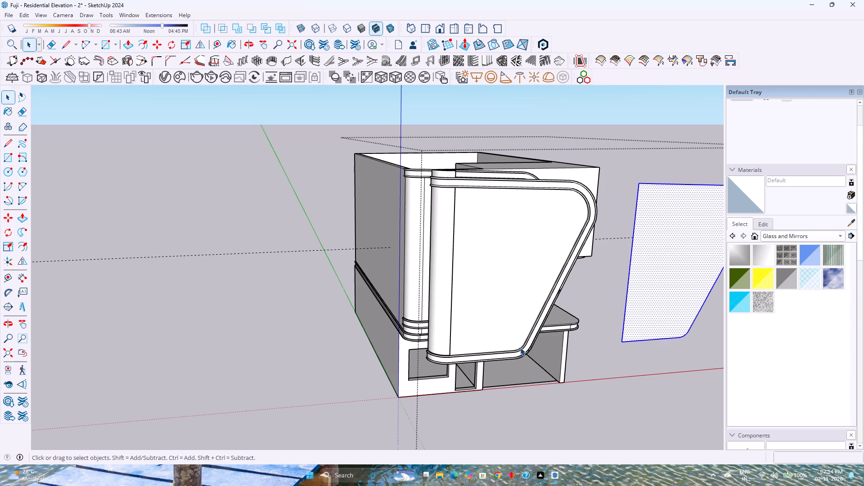
# Copy the band's curved corner face about 21' 8" across so its lower corner meets the copied flat panel's lower corner.
pyautogui.doubleClick(520, 347)
pyautogui.scroll(-1, 520, 347)
pyautogui.scroll(2, 520, 347)
pyautogui.moveTo(520, 347); pyautogui.dragTo(494, 407, button='middle')
pyautogui.middleClick(493, 407)
pyautogui.click(387, 387)
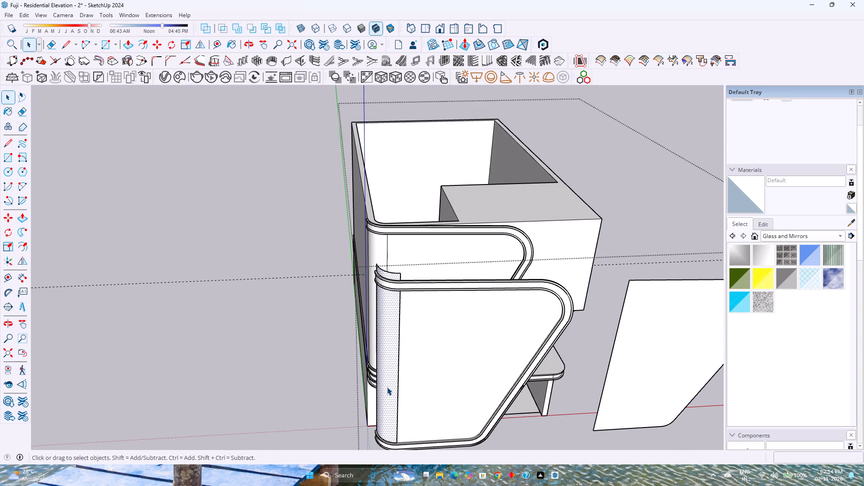
pyautogui.click(387, 387)
pyautogui.keyDown('shift'); pyautogui.moveTo(389, 388); pyautogui.dragTo(376, 317, button='middle'); pyautogui.keyUp('shift')
pyautogui.keyDown('shift'); pyautogui.middleClick(376, 317); pyautogui.keyUp('shift')
pyautogui.press('m')
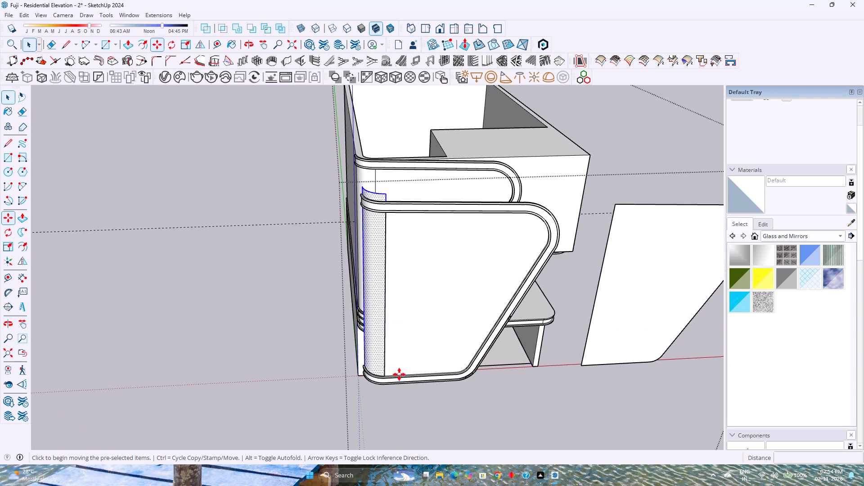
pyautogui.scroll(10, 387, 378)
pyautogui.moveTo(383, 368); pyautogui.dragTo(379, 392, button='middle')
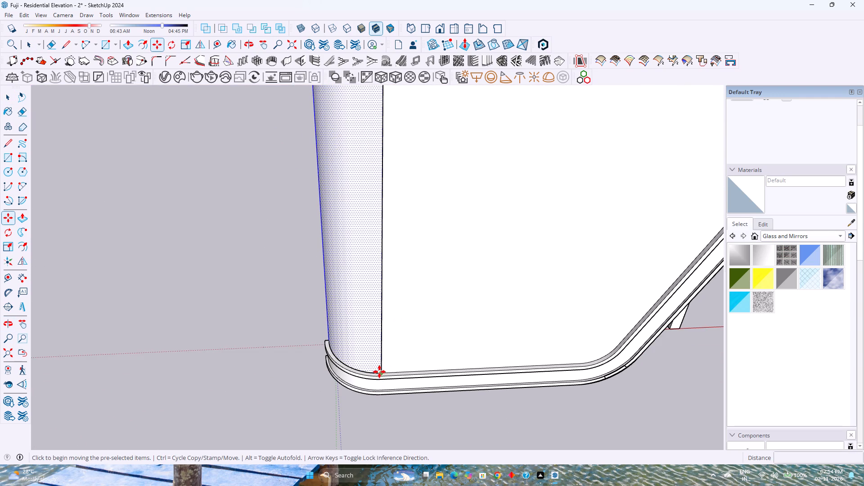
pyautogui.click(382, 373)
pyautogui.scroll(-13, 387, 366)
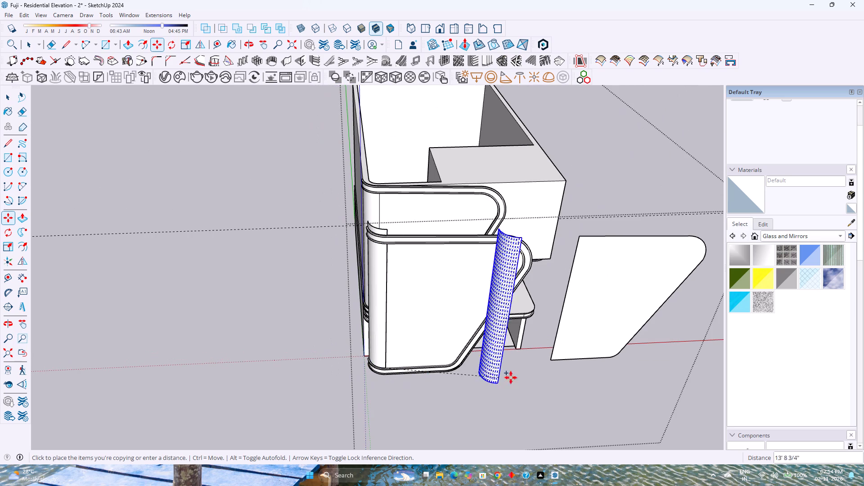
pyautogui.scroll(4, 550, 360)
pyautogui.click(550, 360)
# Scale the copied curved strip along the blue axis by about 0.92 so its top meets the flat panel's top edge.
pyautogui.scroll(1, 549, 367)
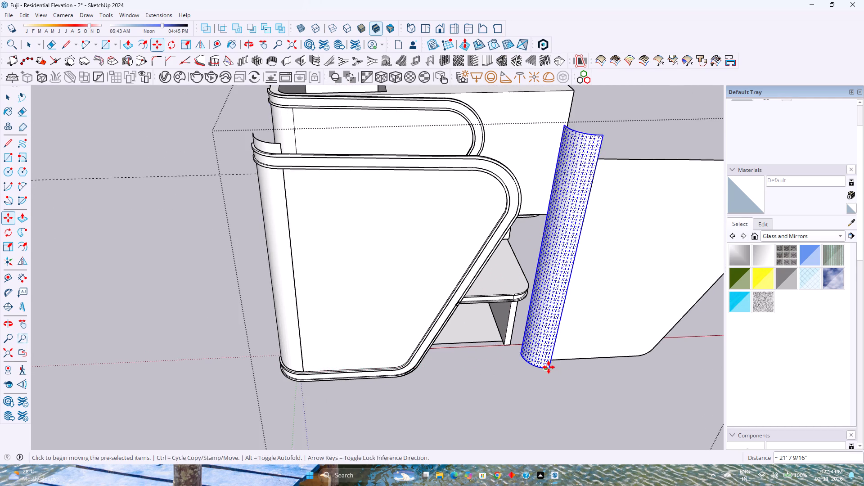
pyautogui.moveTo(549, 367); pyautogui.dragTo(497, 355, button='middle')
pyautogui.scroll(-4, 499, 355)
pyautogui.keyDown('shift'); pyautogui.moveTo(531, 350); pyautogui.dragTo(440, 399, button='middle'); pyautogui.keyUp('shift')
pyautogui.press('s')
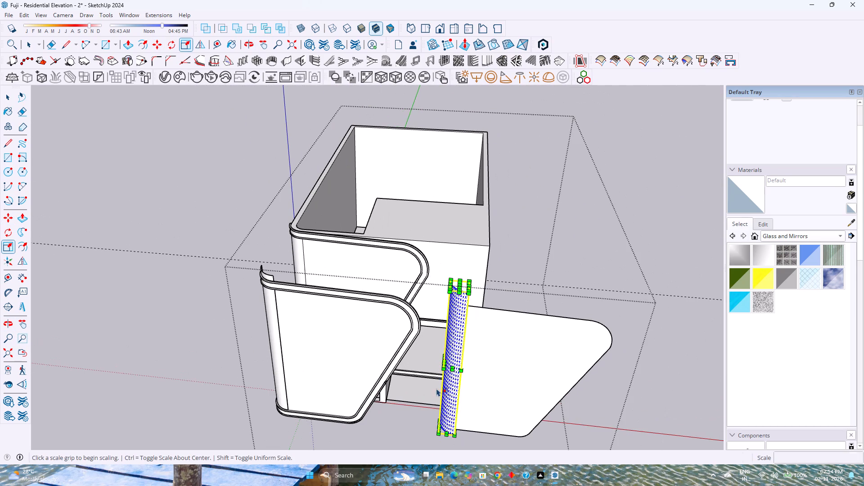
pyautogui.scroll(11, 453, 303)
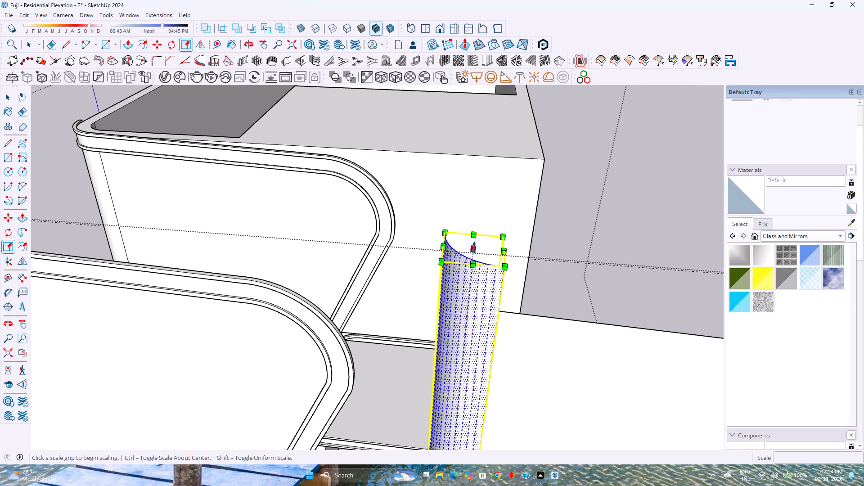
pyautogui.click(474, 247)
pyautogui.click(500, 310)
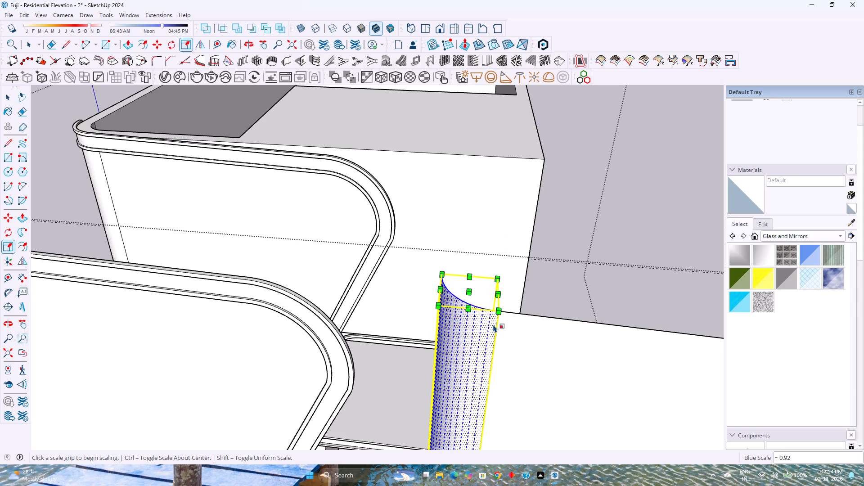
# Scale the curved strip's bottom end along the blue axis so it lines up with the flat panel's bottom edge.
pyautogui.scroll(-12, 493, 324)
pyautogui.moveTo(475, 355); pyautogui.dragTo(485, 262, button='middle')
pyautogui.scroll(3, 478, 378)
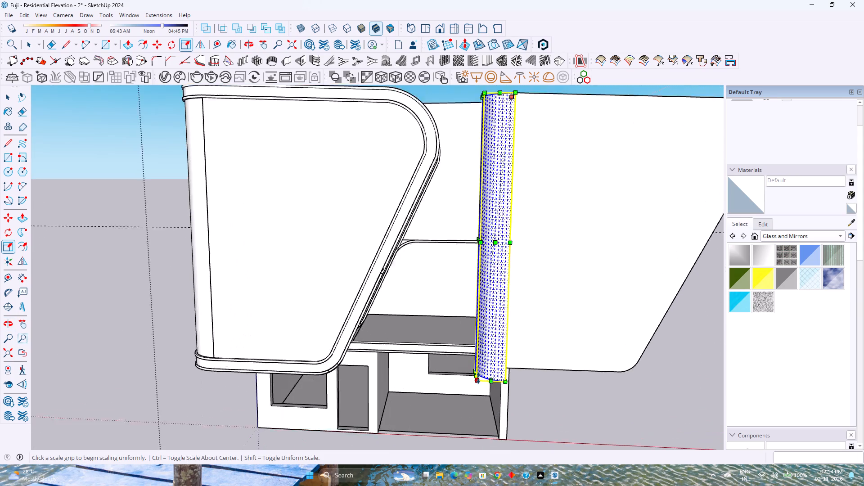
pyautogui.scroll(10, 478, 378)
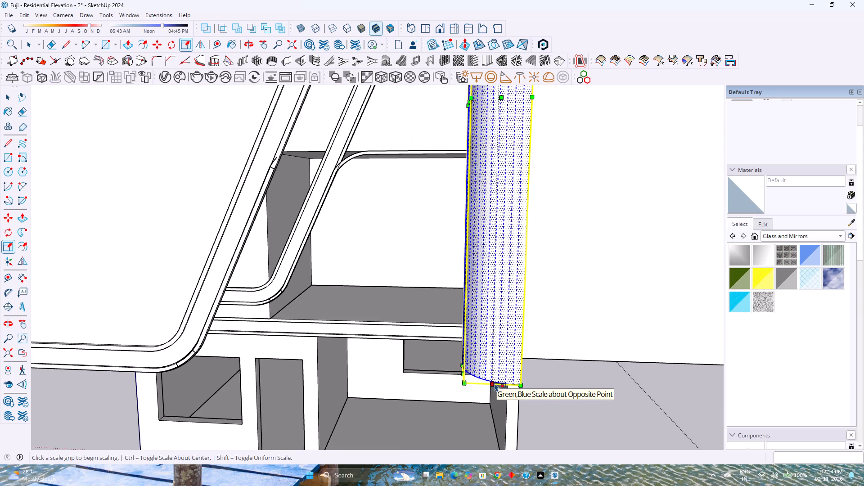
pyautogui.moveTo(490, 387); pyautogui.dragTo(500, 325, button='middle')
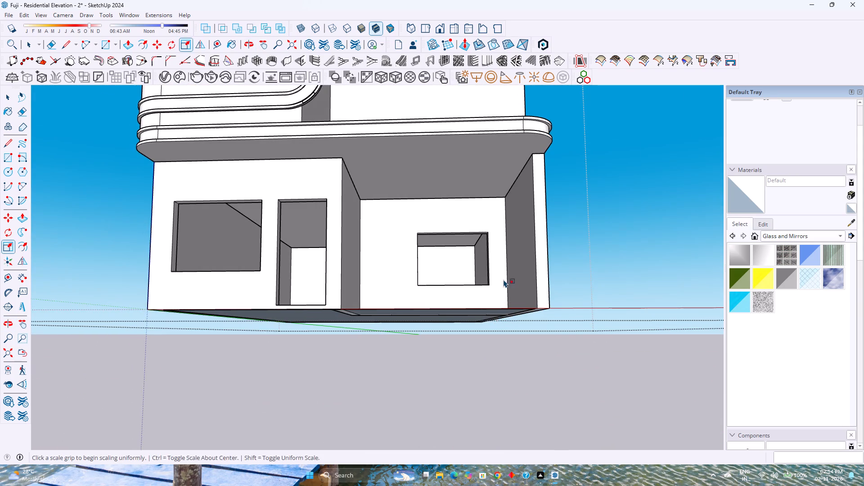
pyautogui.keyDown('shift'); pyautogui.moveTo(504, 279); pyautogui.dragTo(422, 445, button='middle'); pyautogui.keyUp('shift')
pyautogui.moveTo(407, 358); pyautogui.dragTo(421, 294, button='middle')
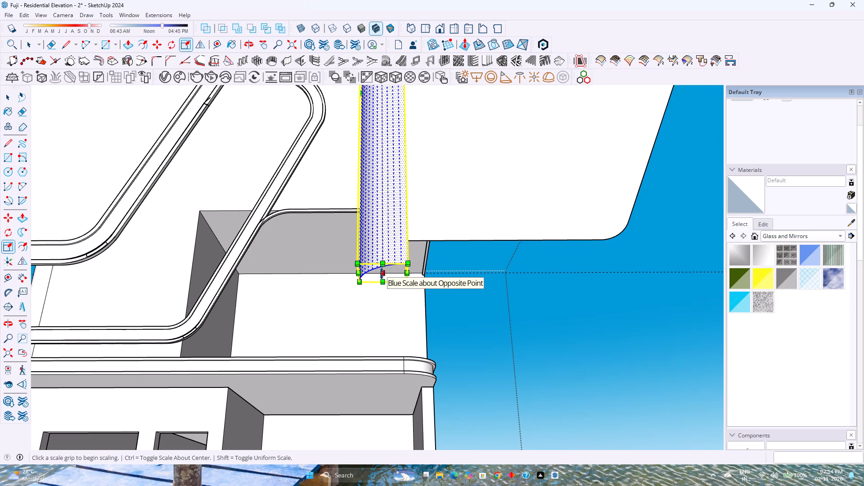
pyautogui.click(382, 274)
pyautogui.click(410, 240)
pyautogui.moveTo(443, 243); pyautogui.dragTo(459, 291, button='middle')
pyautogui.press('space')
pyautogui.scroll(-3, 452, 288)
pyautogui.press('Escape')
pyautogui.scroll(-8, 445, 284)
# Delete the old copied facade band together with its rim and leftover corner piece.
pyautogui.moveTo(351, 294); pyautogui.dragTo(342, 297, button='middle')
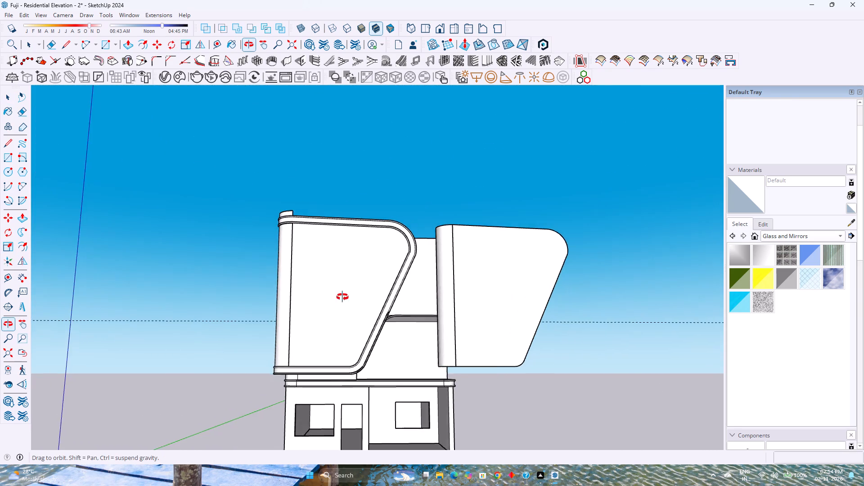
pyautogui.moveTo(342, 297); pyautogui.dragTo(198, 371, button='middle')
pyautogui.middleClick(198, 371)
pyautogui.keyDown('shift'); pyautogui.moveTo(274, 340); pyautogui.dragTo(346, 310, button='middle'); pyautogui.keyUp('shift')
pyautogui.moveTo(377, 313); pyautogui.dragTo(314, 372, button='middle')
pyautogui.tripleClick(267, 323)
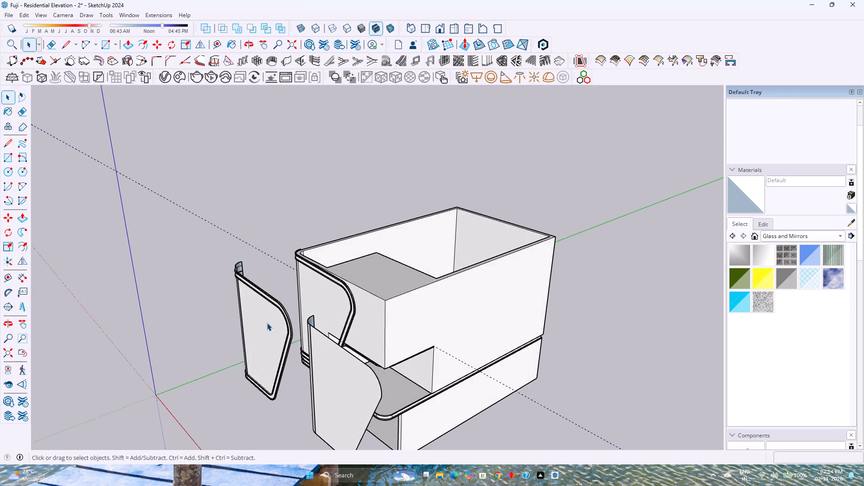
pyautogui.click(267, 323)
pyautogui.press('Delete')
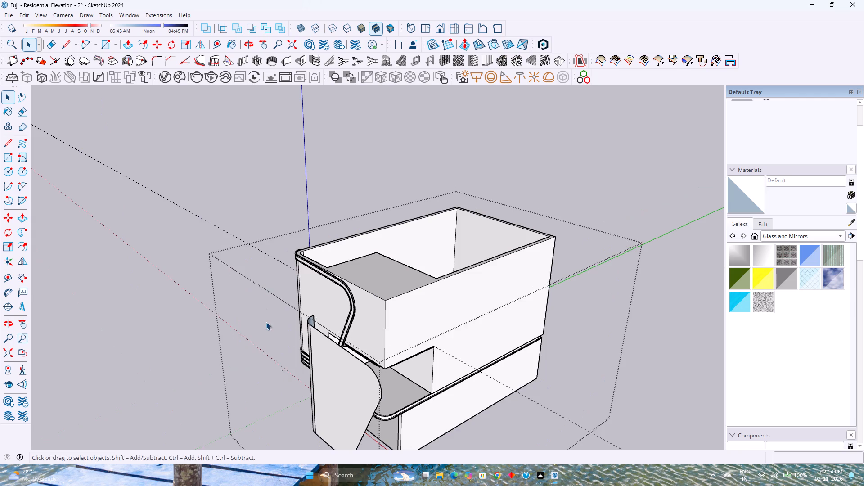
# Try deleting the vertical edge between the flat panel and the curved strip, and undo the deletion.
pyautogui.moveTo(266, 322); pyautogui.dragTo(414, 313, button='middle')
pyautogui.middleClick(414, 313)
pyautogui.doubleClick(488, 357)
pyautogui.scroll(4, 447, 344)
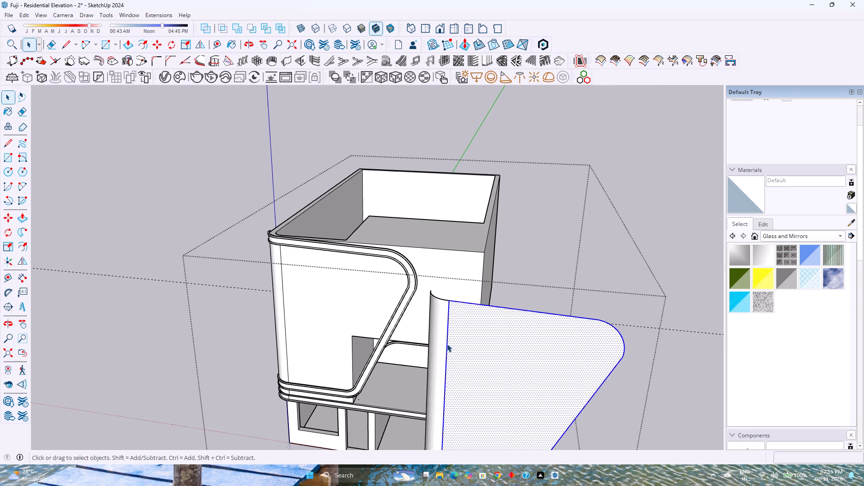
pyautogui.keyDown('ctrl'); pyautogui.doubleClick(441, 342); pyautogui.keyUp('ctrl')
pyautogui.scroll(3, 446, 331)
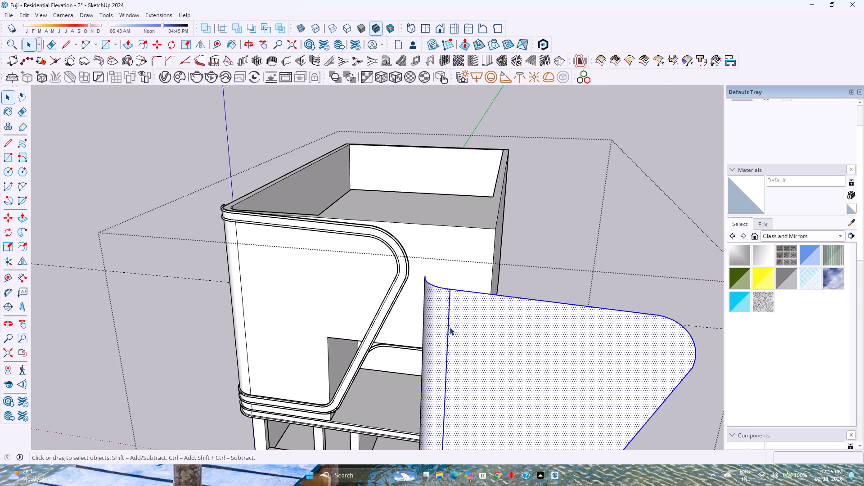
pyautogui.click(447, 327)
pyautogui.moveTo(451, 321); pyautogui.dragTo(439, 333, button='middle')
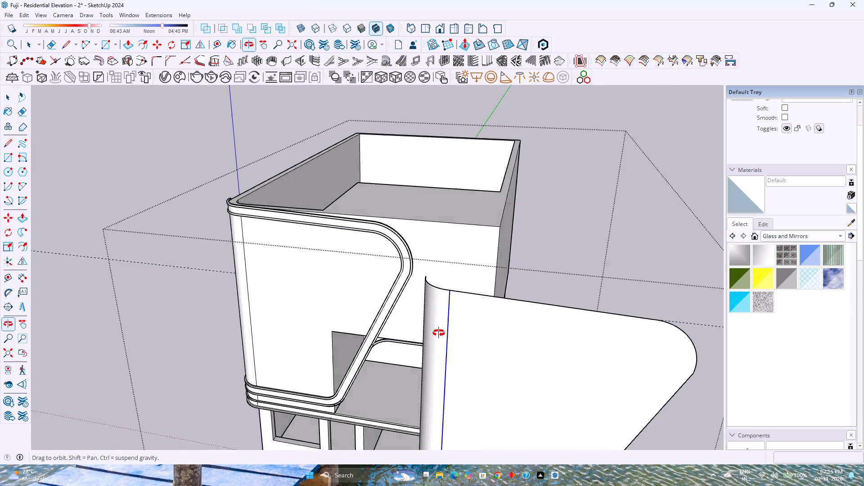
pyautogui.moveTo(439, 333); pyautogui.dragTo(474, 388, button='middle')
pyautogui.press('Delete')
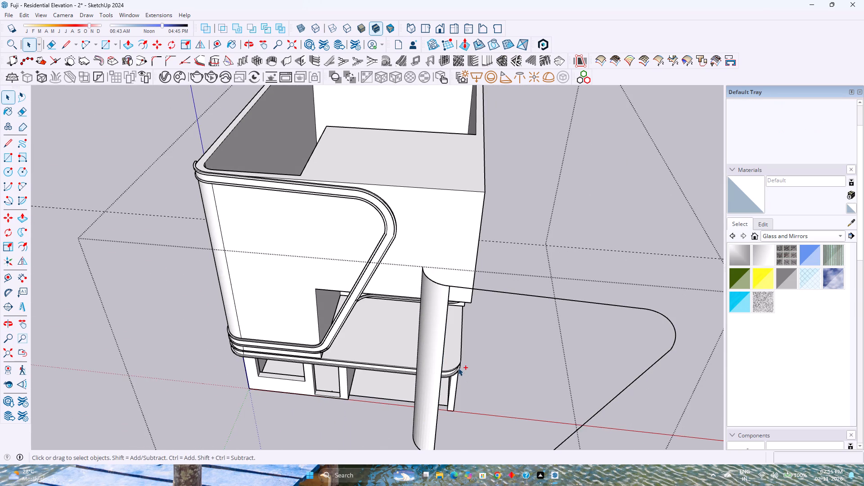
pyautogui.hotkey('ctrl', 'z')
# Push/Pull the flat panel's back face by 2" to give the panel thickness.
pyautogui.scroll(-4, 458, 364)
pyautogui.moveTo(458, 364); pyautogui.dragTo(450, 316, button='middle')
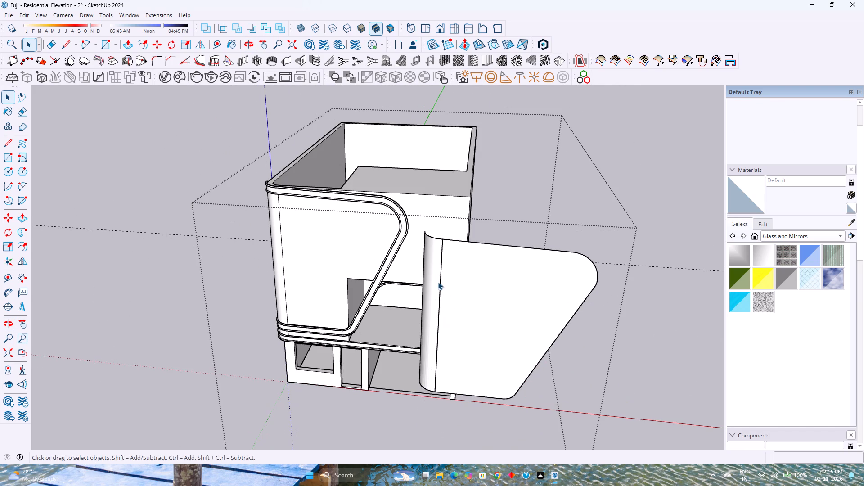
pyautogui.click(436, 278)
pyautogui.scroll(1, 472, 283)
pyautogui.moveTo(472, 283); pyautogui.dragTo(203, 352, button='middle')
pyautogui.keyDown('shift'); pyautogui.moveTo(232, 336); pyautogui.dragTo(264, 329, button='middle'); pyautogui.keyUp('shift')
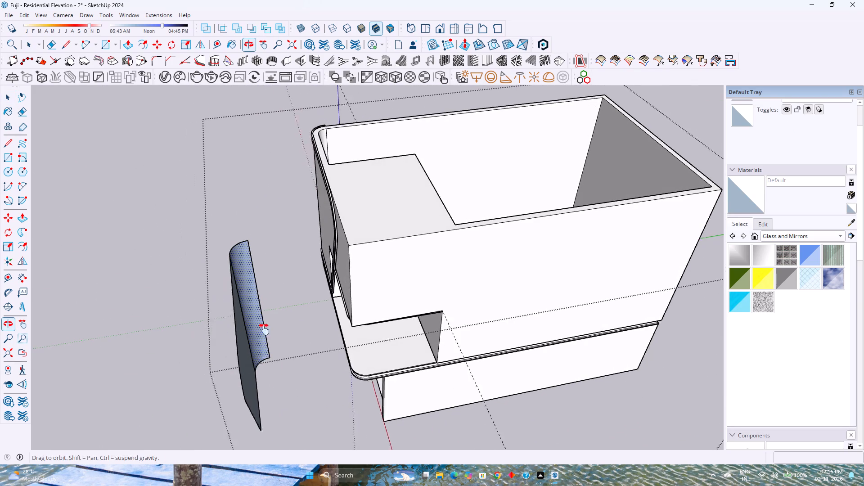
pyautogui.keyDown('shift'); pyautogui.moveTo(264, 329); pyautogui.dragTo(315, 320, button='middle'); pyautogui.keyUp('shift')
pyautogui.moveTo(368, 329); pyautogui.dragTo(244, 362, button='middle')
pyautogui.scroll(2, 238, 346)
pyautogui.keyDown('shift'); pyautogui.moveTo(229, 337); pyautogui.dragTo(315, 324, button='middle'); pyautogui.keyUp('shift')
pyautogui.keyDown('shift'); pyautogui.scroll(1, 315, 324); pyautogui.keyUp('shift')
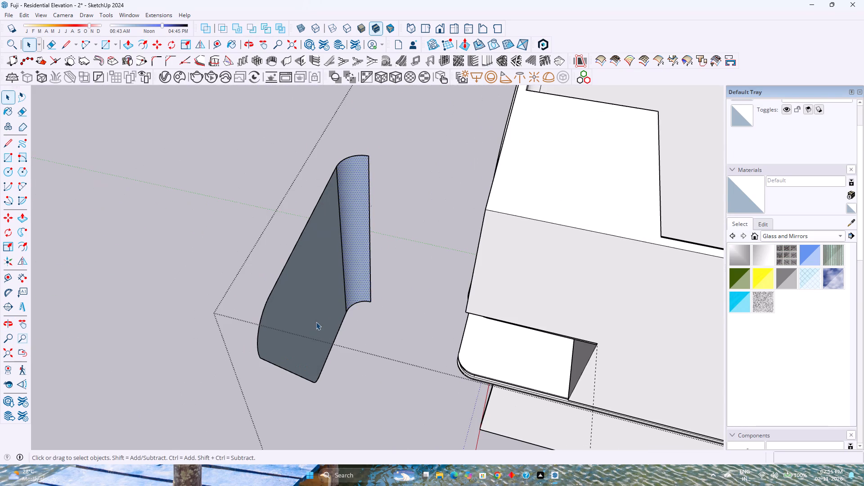
pyautogui.click(316, 322)
pyautogui.press('p')
pyautogui.click(313, 314)
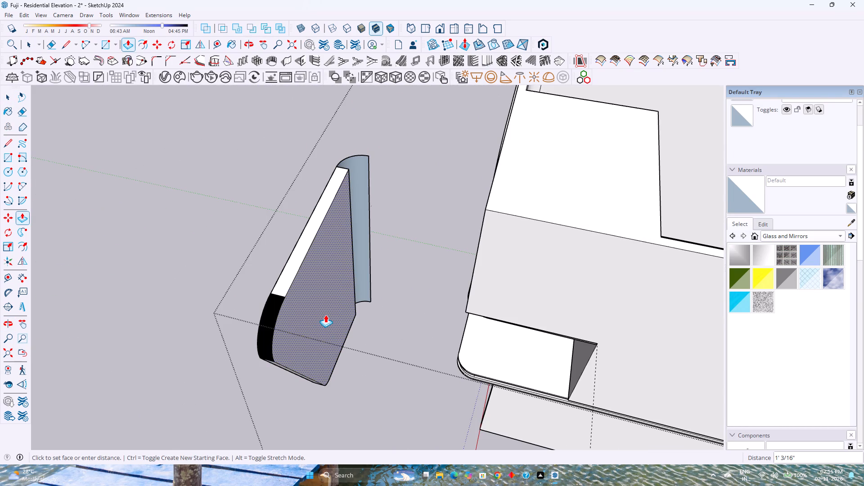
pyautogui.press('2')
pyautogui.press('Return')
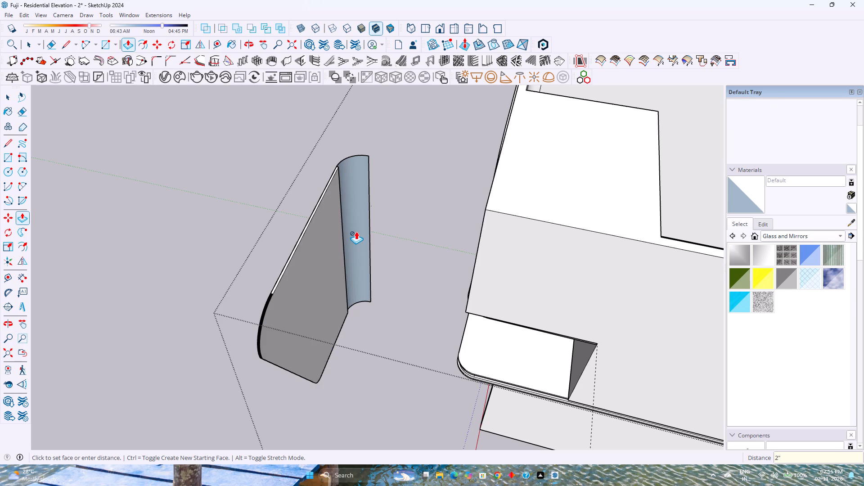
pyautogui.press('space')
# Draw a 2" line inward from the free end of the curved strip's lower arc edge.
pyautogui.scroll(5, 356, 246)
pyautogui.moveTo(359, 261); pyautogui.dragTo(355, 378, button='middle')
pyautogui.scroll(1, 360, 350)
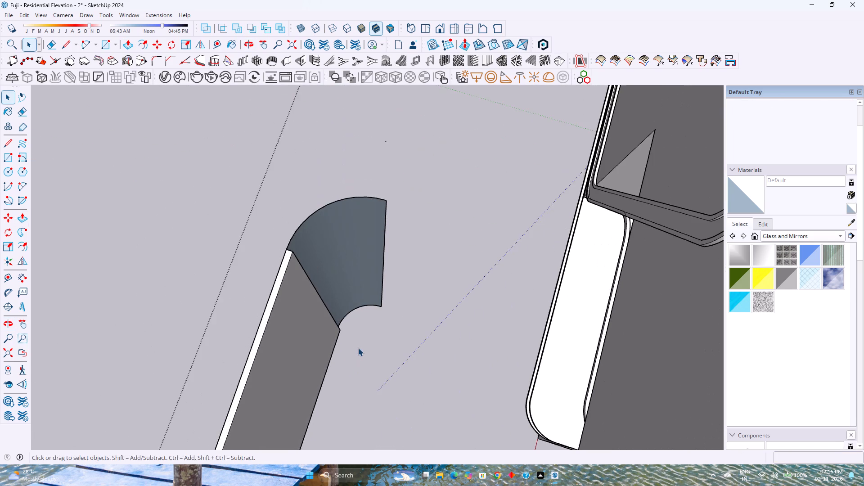
pyautogui.scroll(1, 358, 348)
pyautogui.moveTo(358, 348); pyautogui.dragTo(371, 397, button='middle')
pyautogui.moveTo(358, 334); pyautogui.dragTo(349, 297, button='middle')
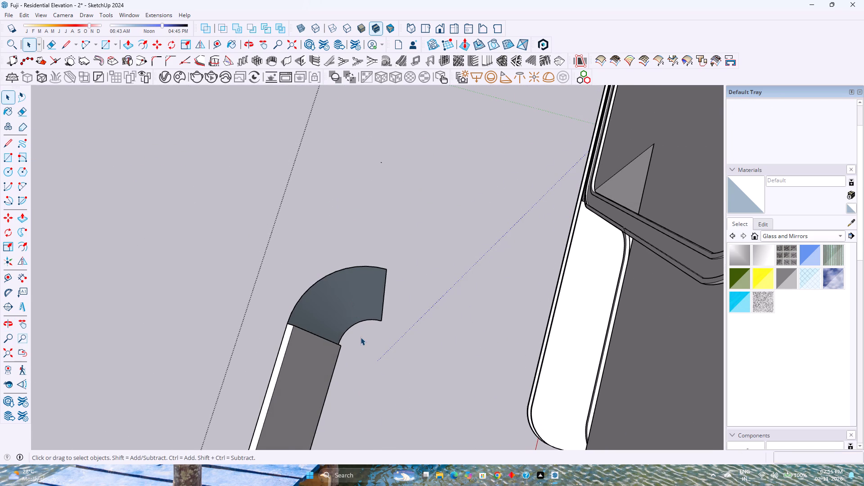
pyautogui.press('l')
pyautogui.scroll(4, 388, 360)
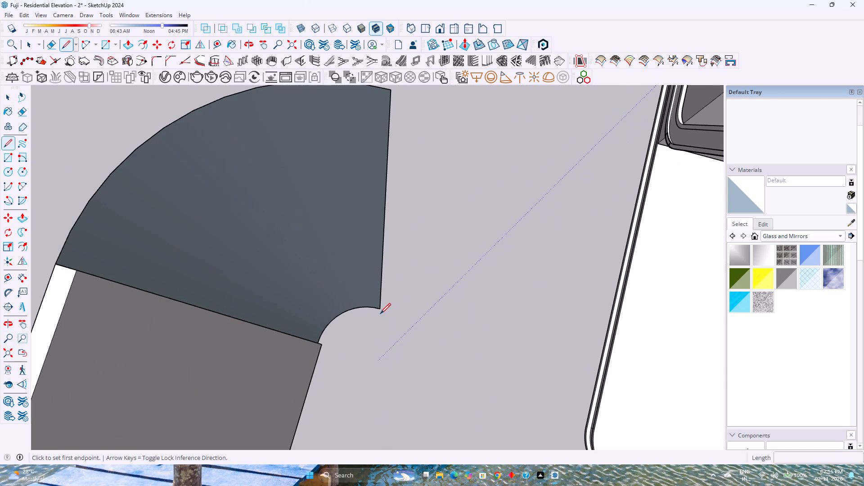
pyautogui.click(380, 310)
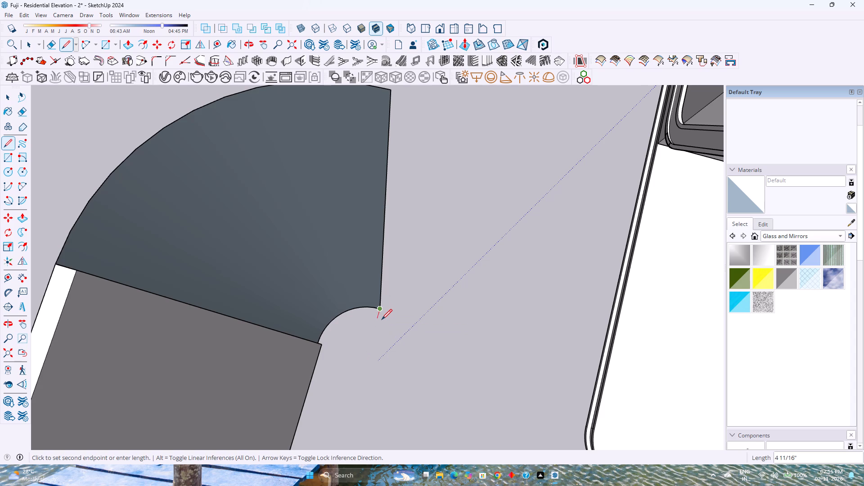
pyautogui.press('2')
pyautogui.press('Return')
# Draw an inner arc along the curved strip's lower edge, from the flat panel's inner corner to the 2" line's end.
pyautogui.press('a')
pyautogui.scroll(2, 346, 340)
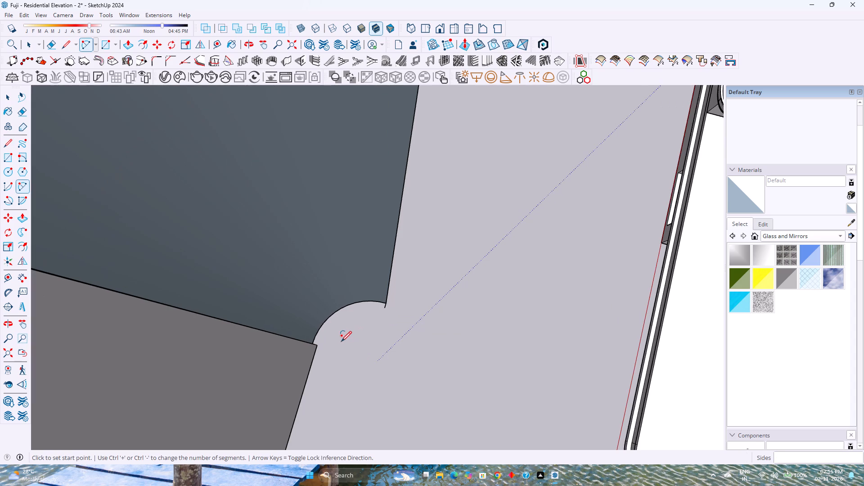
pyautogui.click(318, 346)
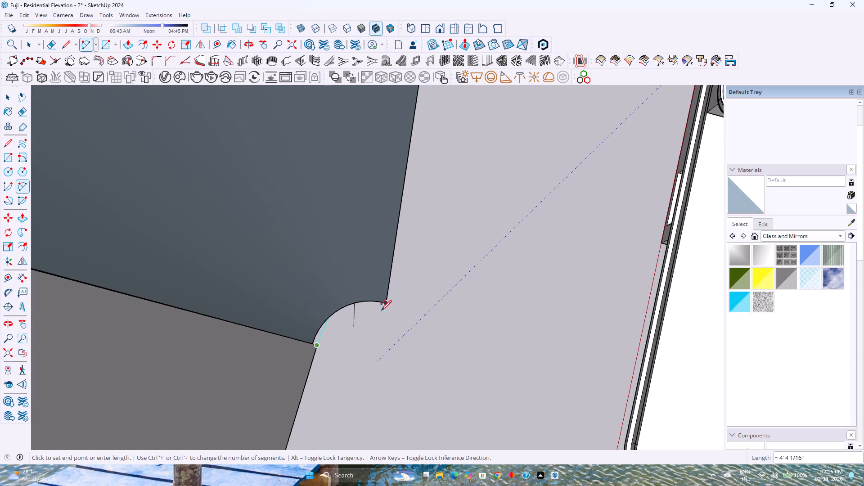
pyautogui.doubleClick(383, 309)
pyautogui.press('space')
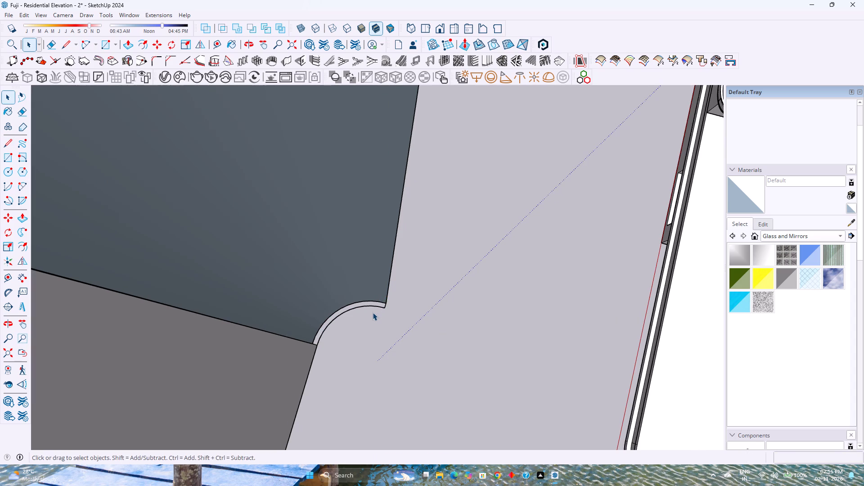
# Set the new lower inner arc's segment count to 120.
pyautogui.scroll(5, 373, 312)
pyautogui.click(369, 297)
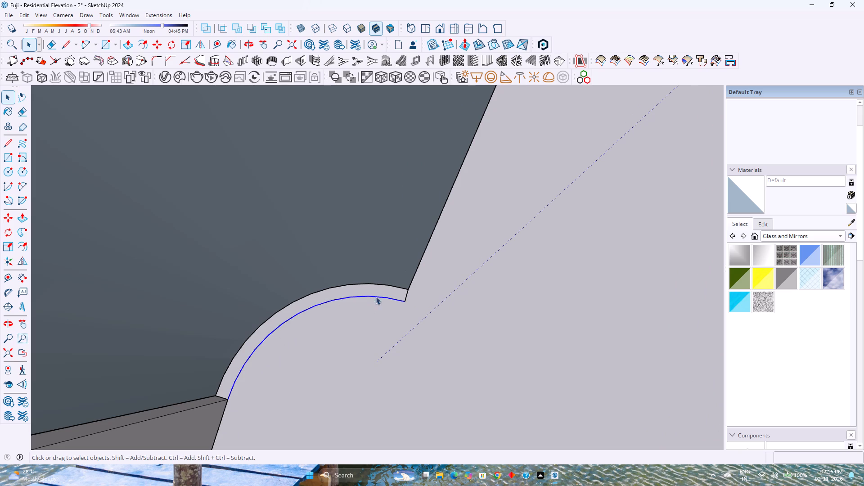
pyautogui.click(808, 112)
pyautogui.press('0')
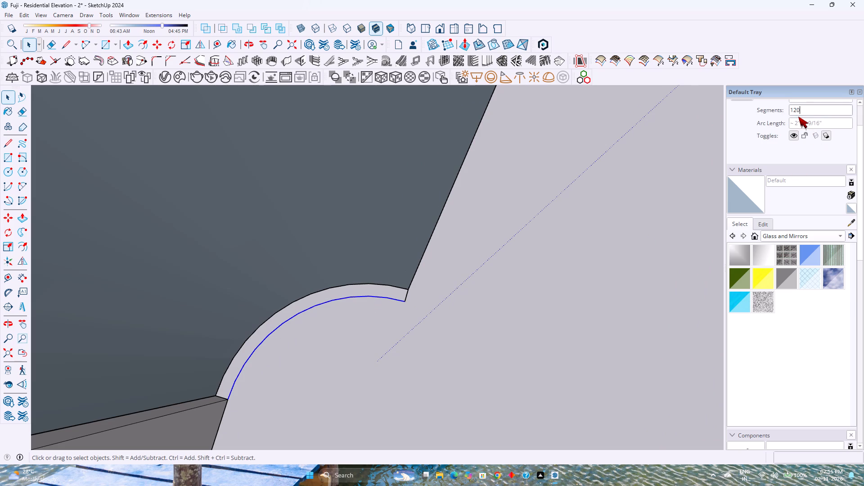
pyautogui.press('Return')
pyautogui.click(300, 303)
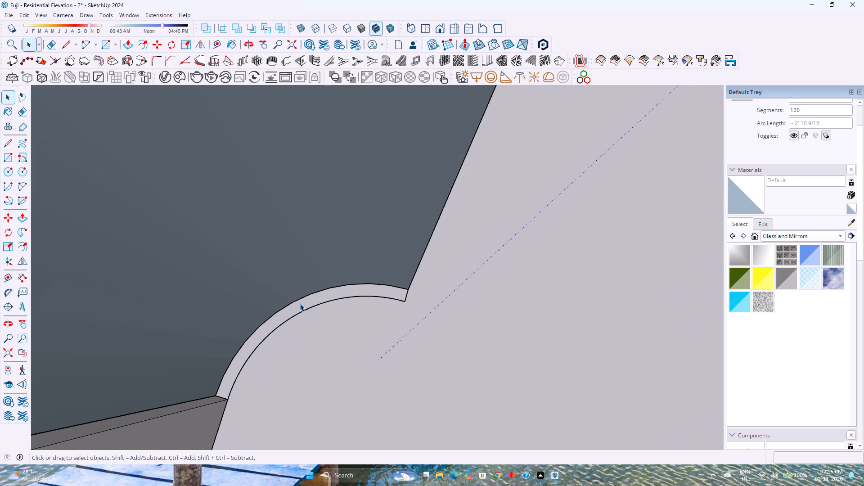
# Draw a 2" line closing the gap between the lower arcs at the flat panel, forming the bottom rim face.
pyautogui.moveTo(372, 317); pyautogui.dragTo(299, 272, button='middle')
pyautogui.scroll(-3, 300, 274)
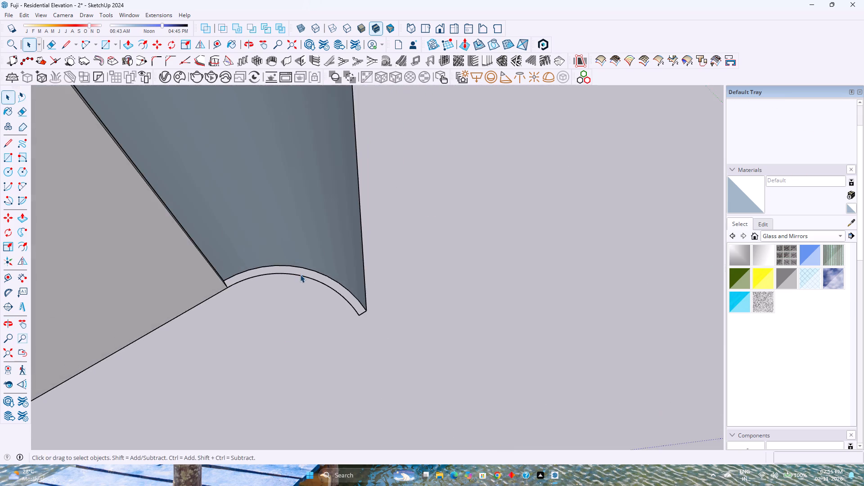
pyautogui.moveTo(301, 275); pyautogui.dragTo(431, 278, button='middle')
pyautogui.press('l')
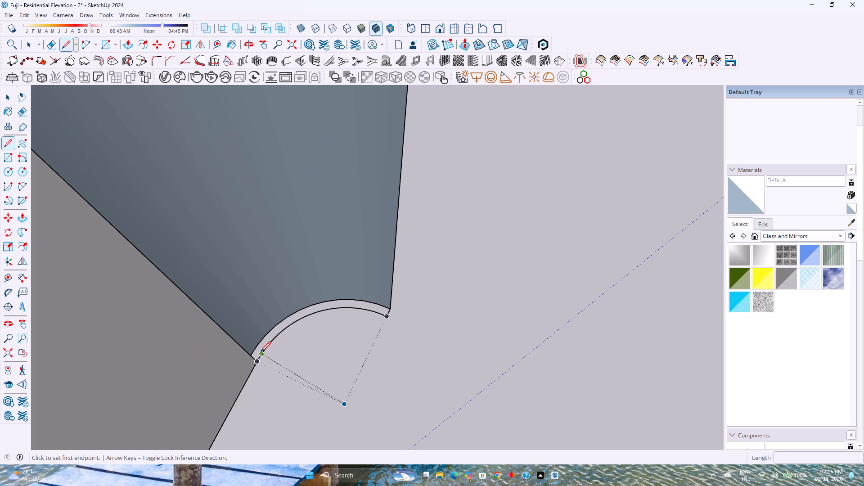
pyautogui.scroll(5, 262, 351)
pyautogui.moveTo(260, 350); pyautogui.dragTo(238, 399, button='middle')
pyautogui.keyDown('shift'); pyautogui.moveTo(248, 238); pyautogui.dragTo(254, 265, button='middle'); pyautogui.keyUp('shift')
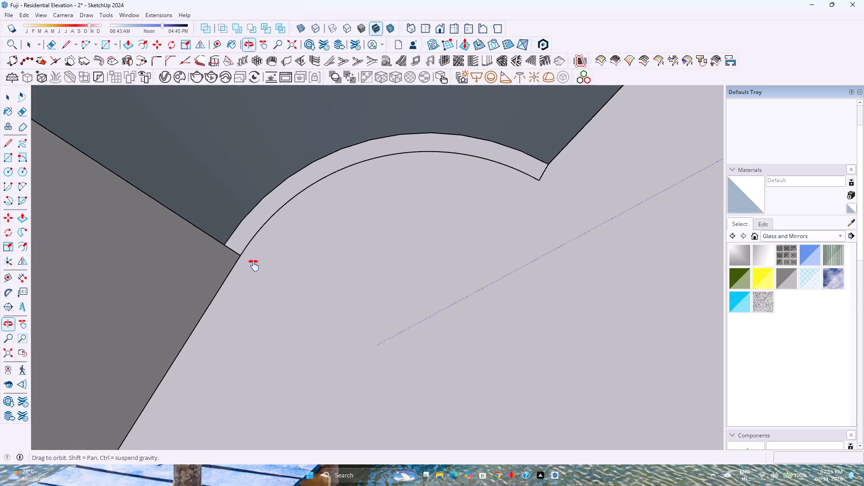
pyautogui.keyDown('shift'); pyautogui.moveTo(254, 265); pyautogui.dragTo(249, 374, button='middle'); pyautogui.keyUp('shift')
pyautogui.click(216, 361)
pyautogui.click(232, 372)
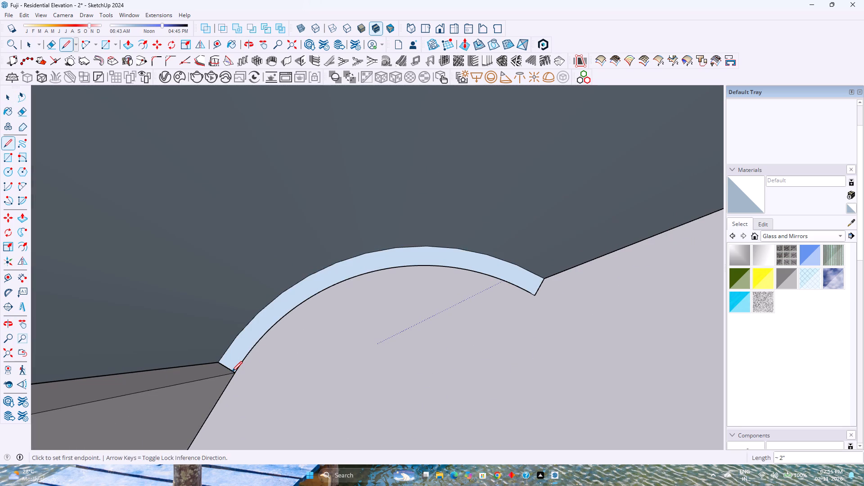
pyautogui.press('space')
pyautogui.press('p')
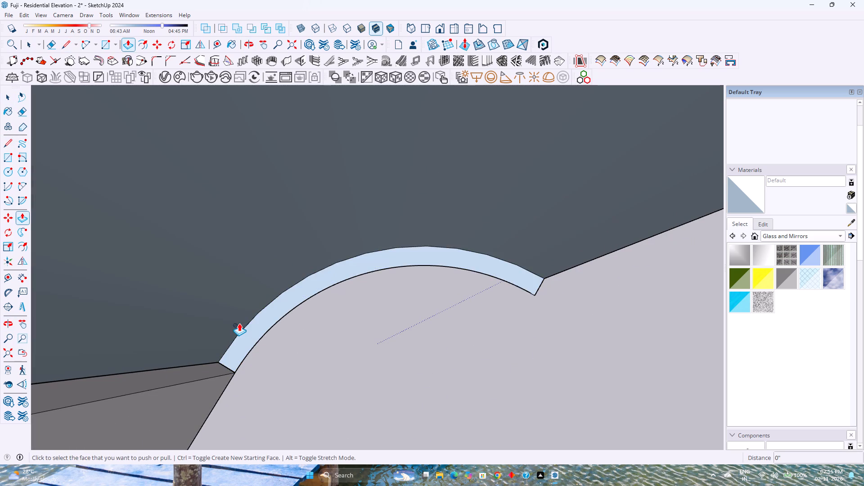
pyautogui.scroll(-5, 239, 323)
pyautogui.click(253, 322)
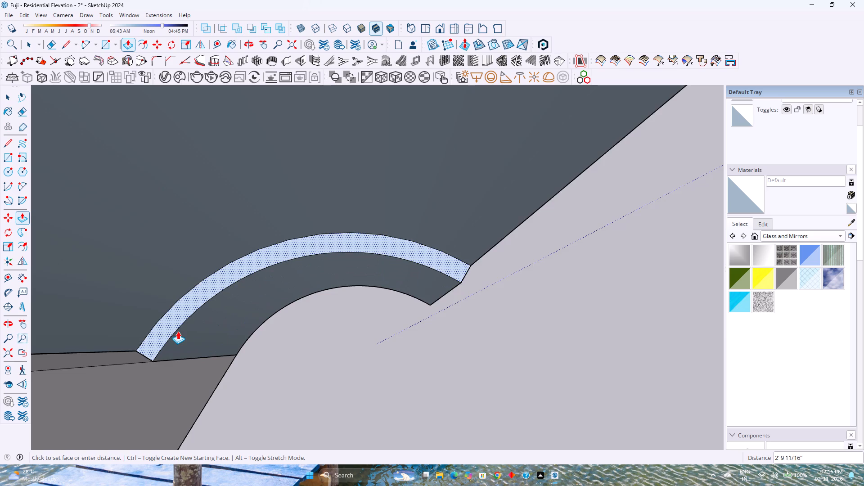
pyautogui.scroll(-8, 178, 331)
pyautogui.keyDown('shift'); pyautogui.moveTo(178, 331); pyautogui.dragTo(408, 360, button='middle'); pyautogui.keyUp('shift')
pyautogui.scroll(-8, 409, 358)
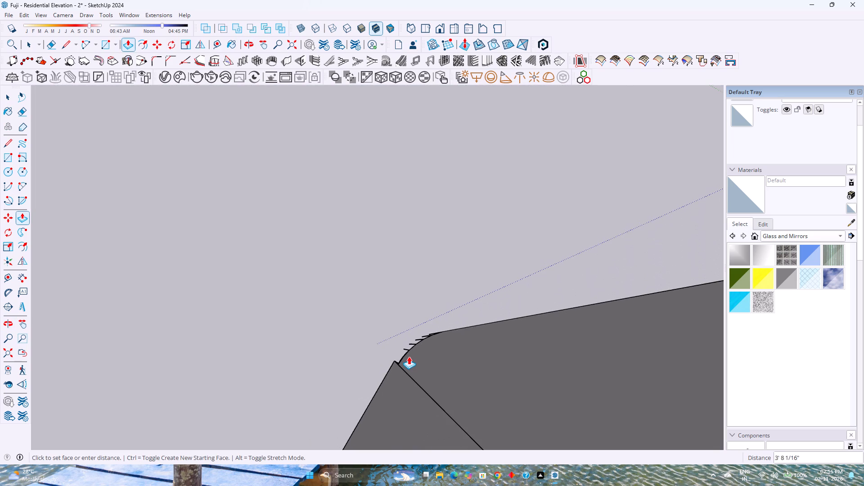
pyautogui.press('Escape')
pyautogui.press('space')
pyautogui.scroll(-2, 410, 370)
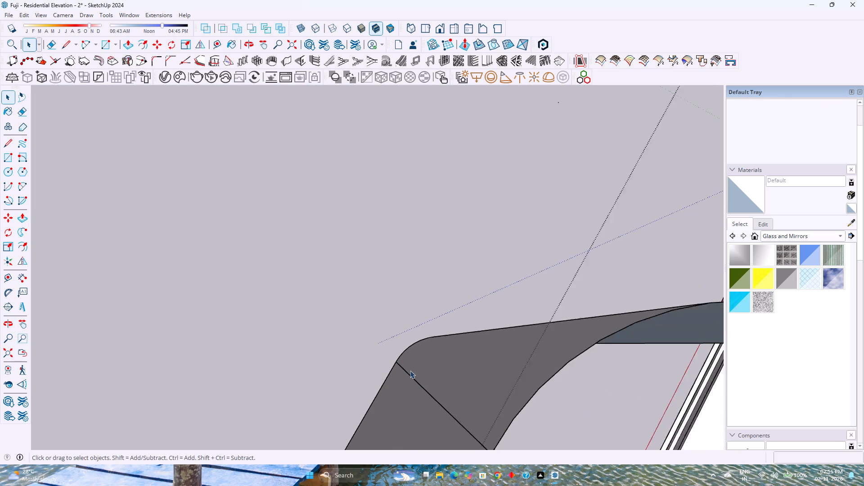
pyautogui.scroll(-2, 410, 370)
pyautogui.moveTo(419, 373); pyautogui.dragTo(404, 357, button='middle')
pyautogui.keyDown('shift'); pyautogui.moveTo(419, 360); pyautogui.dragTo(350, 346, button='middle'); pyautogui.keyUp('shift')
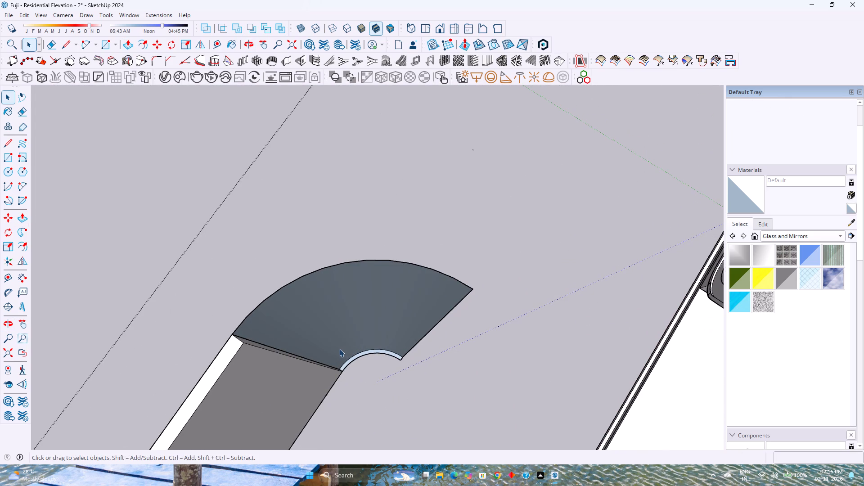
# Draw a 2" line inward along the red axis from the free end of the curved strip's upper arc edge.
pyautogui.press('l')
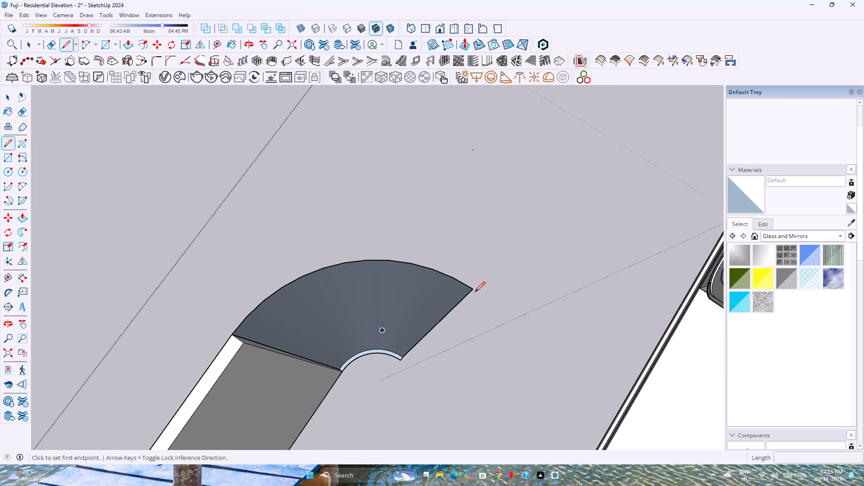
pyautogui.press('Escape')
pyautogui.click(472, 290)
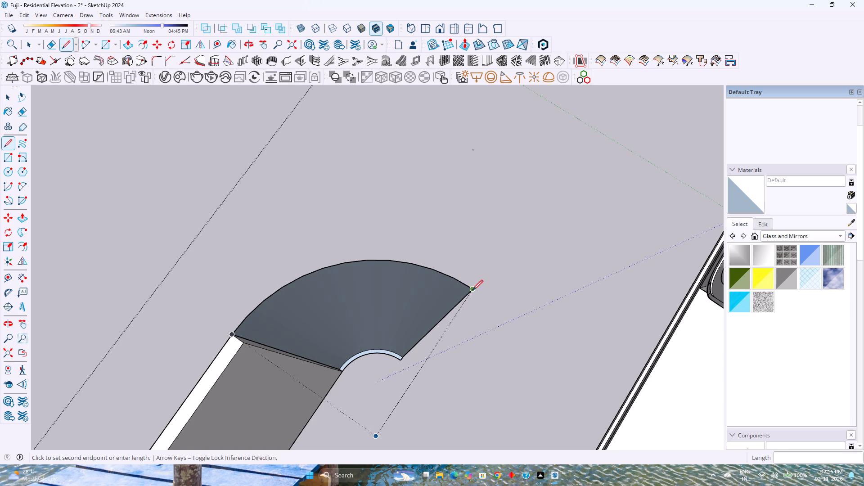
pyautogui.press('Right')
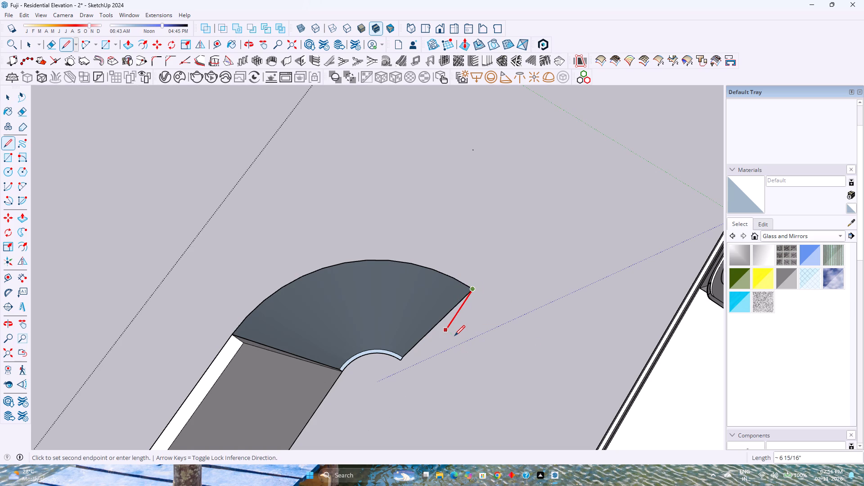
pyautogui.press('1')
pyautogui.press('BackSpace')
pyautogui.press('2')
pyautogui.press('Return')
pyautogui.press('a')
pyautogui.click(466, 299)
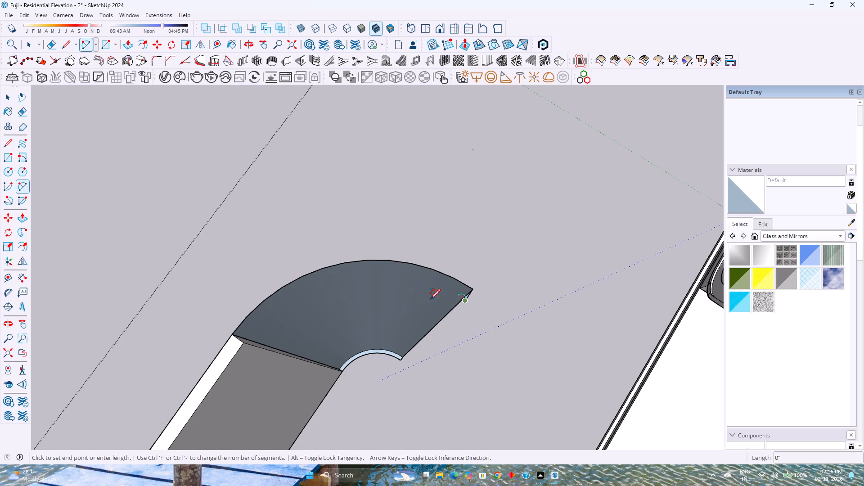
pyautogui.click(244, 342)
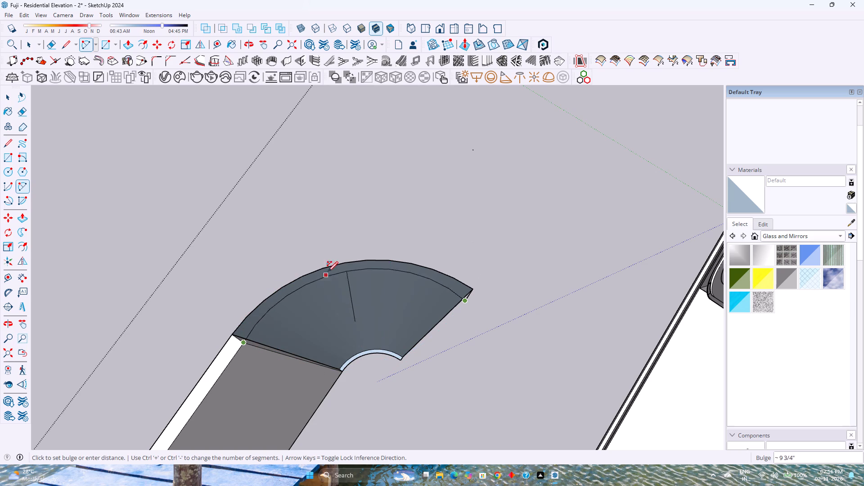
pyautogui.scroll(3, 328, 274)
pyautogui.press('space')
# Copy the lower inner arc 19' up to the end of the 2" line at the strip's upper edge.
pyautogui.click(357, 366)
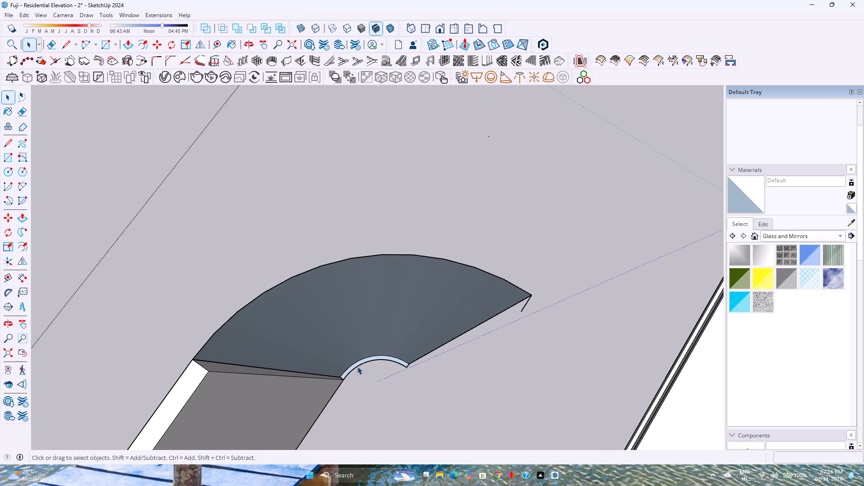
pyautogui.press('m')
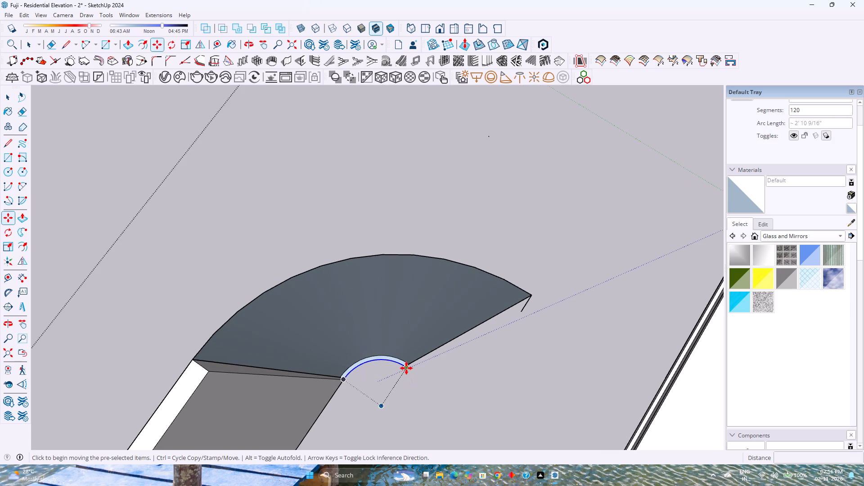
pyautogui.click(406, 368)
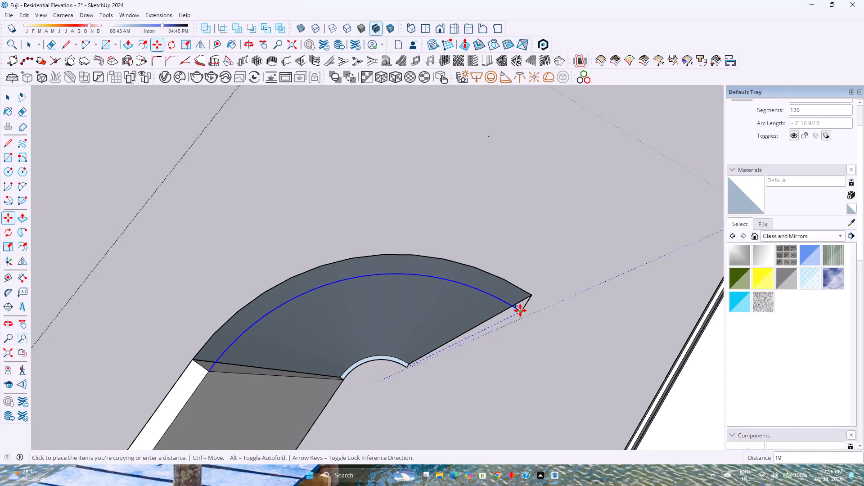
pyautogui.click(520, 310)
# Draw a 2" line closing the upper arcs where the strip meets the flat panel, forming the top rim face.
pyautogui.press('l')
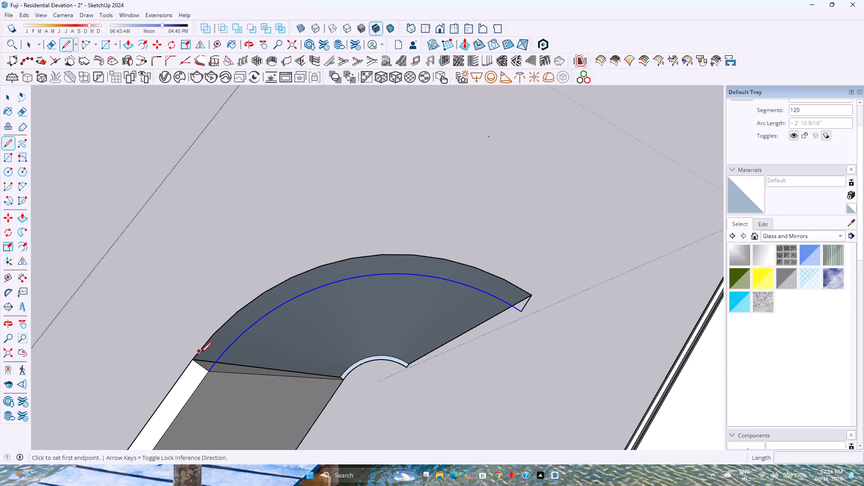
pyautogui.click(191, 357)
pyautogui.click(209, 371)
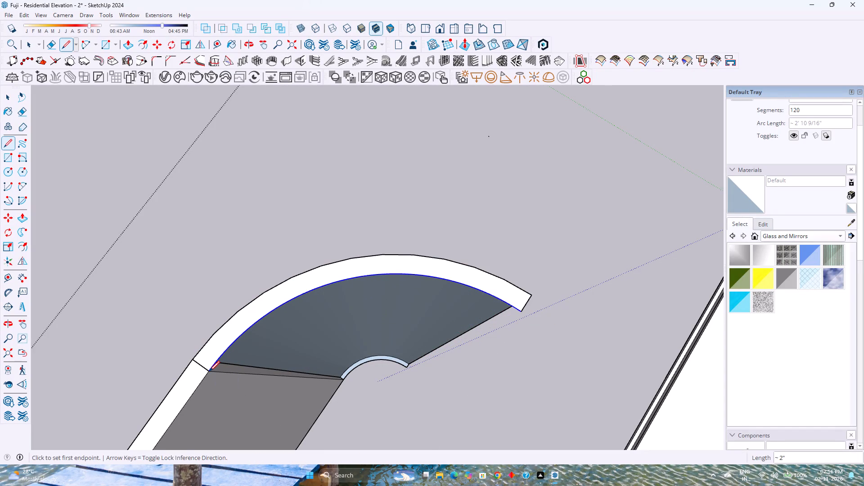
pyautogui.press('space')
# Draw 19' vertical lines between the upper and lower inner arcs at the strip's free end and at the flat panel.
pyautogui.moveTo(288, 376); pyautogui.dragTo(279, 346, button='middle')
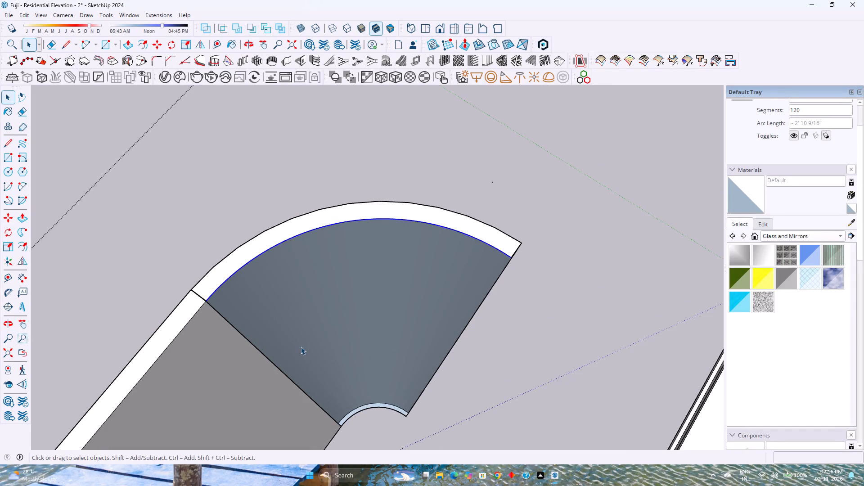
pyautogui.moveTo(361, 342); pyautogui.dragTo(315, 298, button='middle')
pyautogui.press('l')
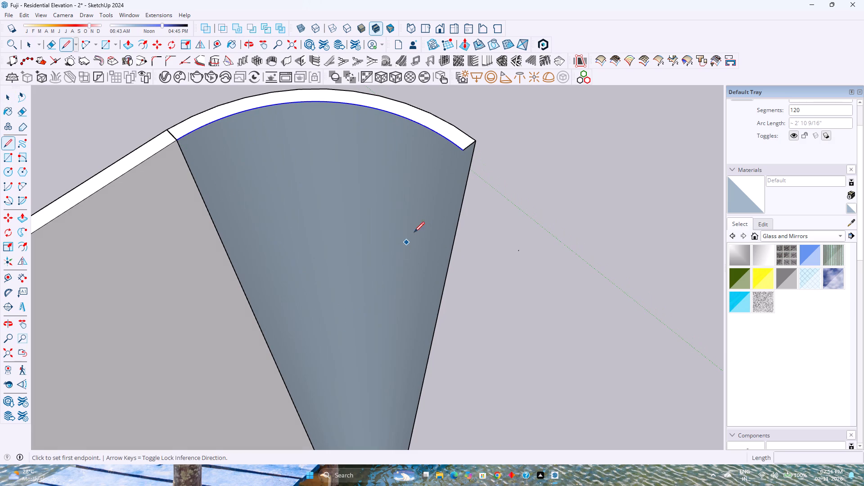
pyautogui.click(464, 152)
pyautogui.scroll(-3, 458, 248)
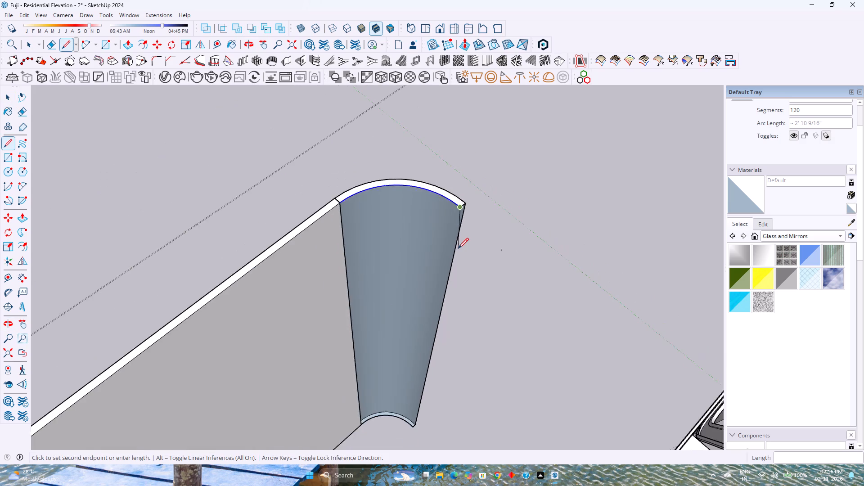
pyautogui.scroll(-3, 458, 248)
pyautogui.scroll(-1, 423, 391)
pyautogui.scroll(1, 423, 391)
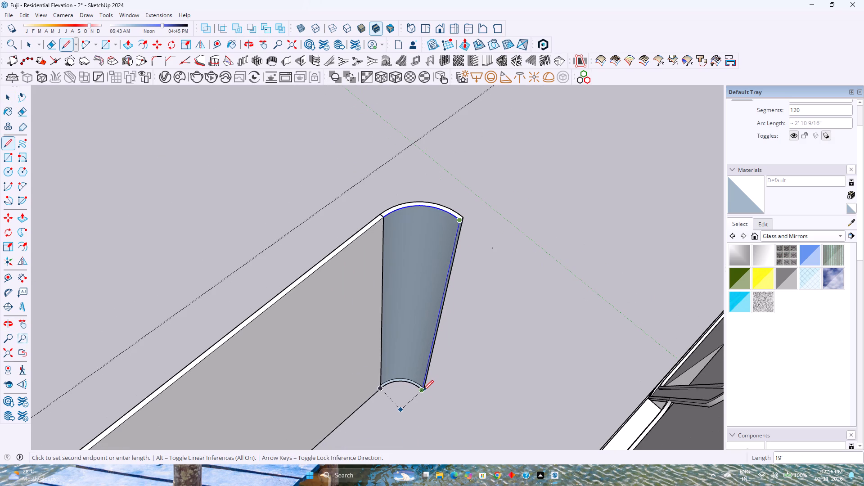
pyautogui.click(423, 391)
pyautogui.click(383, 217)
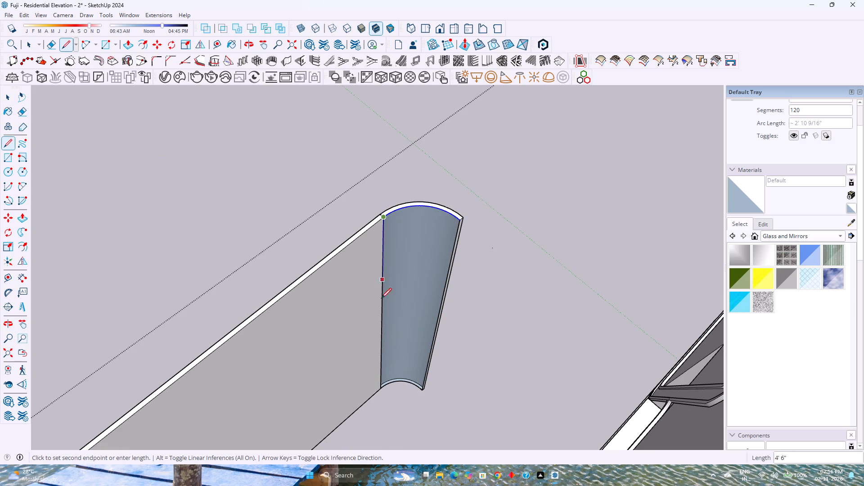
pyautogui.click(383, 387)
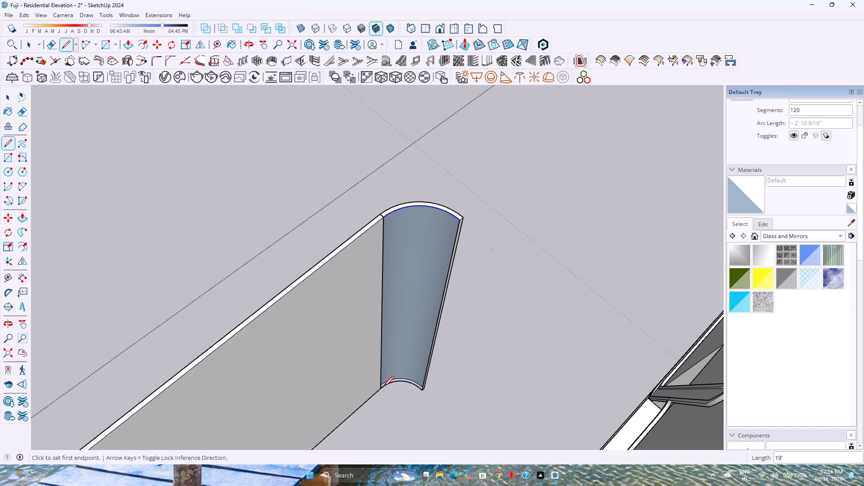
pyautogui.press('space')
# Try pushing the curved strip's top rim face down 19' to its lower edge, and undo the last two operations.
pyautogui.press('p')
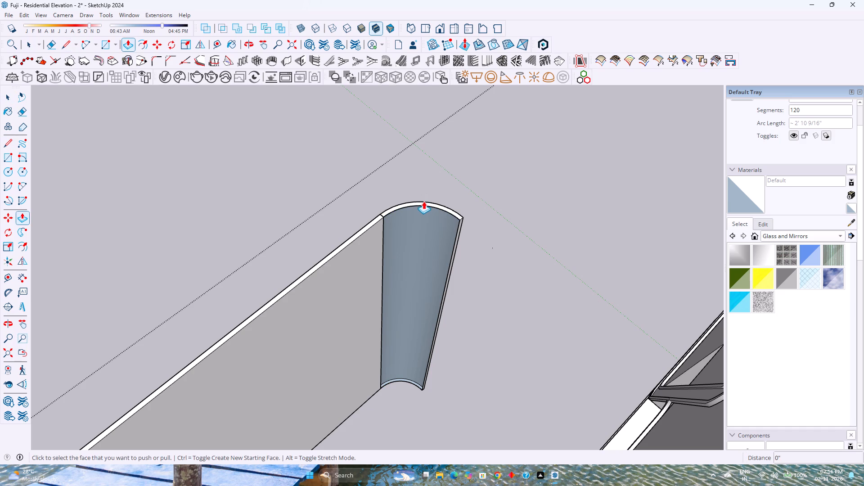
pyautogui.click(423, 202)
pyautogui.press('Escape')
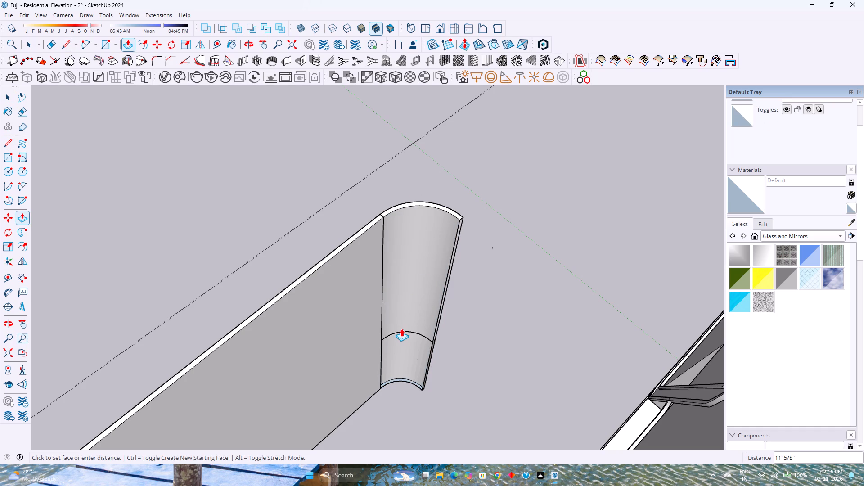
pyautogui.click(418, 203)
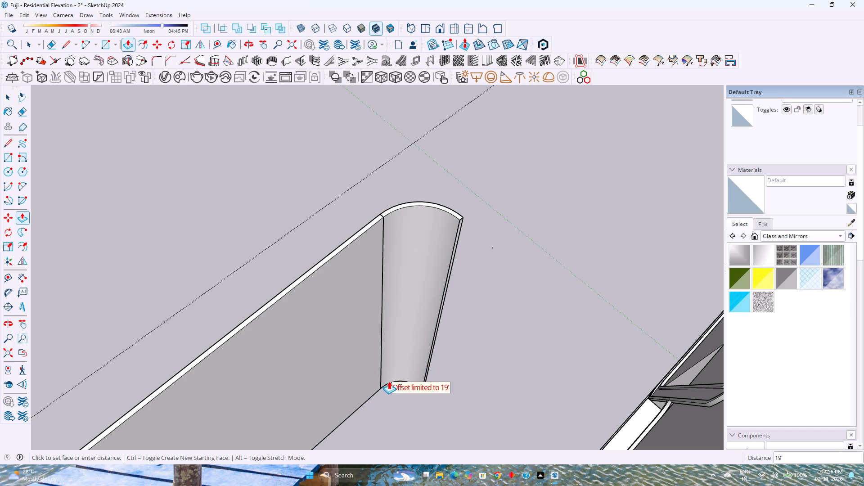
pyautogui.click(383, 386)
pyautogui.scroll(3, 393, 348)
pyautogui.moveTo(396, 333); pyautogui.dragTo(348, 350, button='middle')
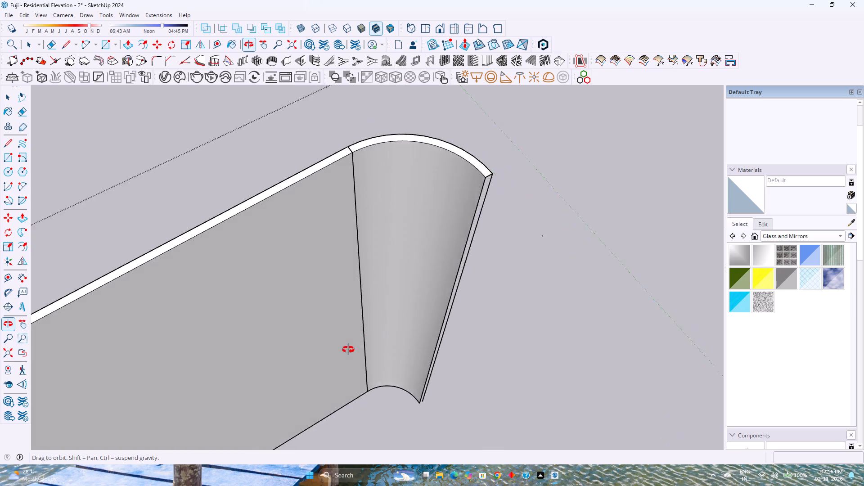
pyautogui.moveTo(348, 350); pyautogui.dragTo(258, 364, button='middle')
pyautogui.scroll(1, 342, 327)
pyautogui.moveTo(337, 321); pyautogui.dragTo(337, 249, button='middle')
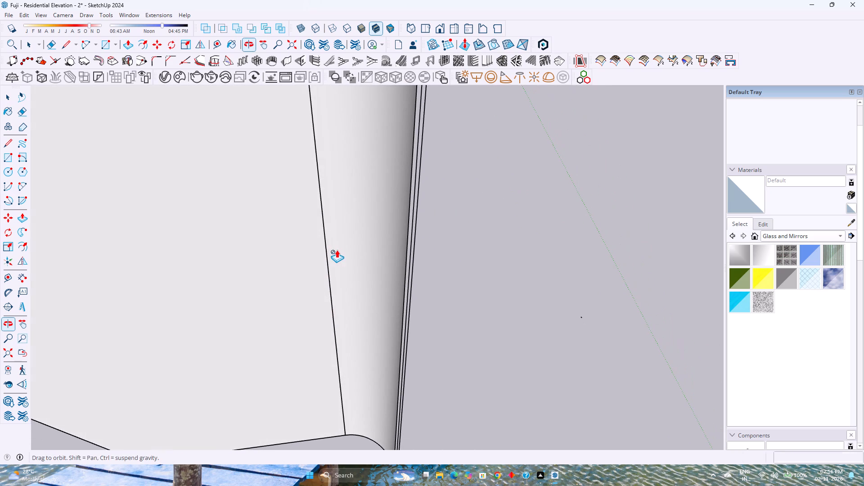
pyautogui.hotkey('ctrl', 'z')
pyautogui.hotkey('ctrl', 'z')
# Push the curved strip's top rim face down again to the lower arc at the strip's base.
pyautogui.moveTo(338, 252); pyautogui.dragTo(399, 317, button='middle')
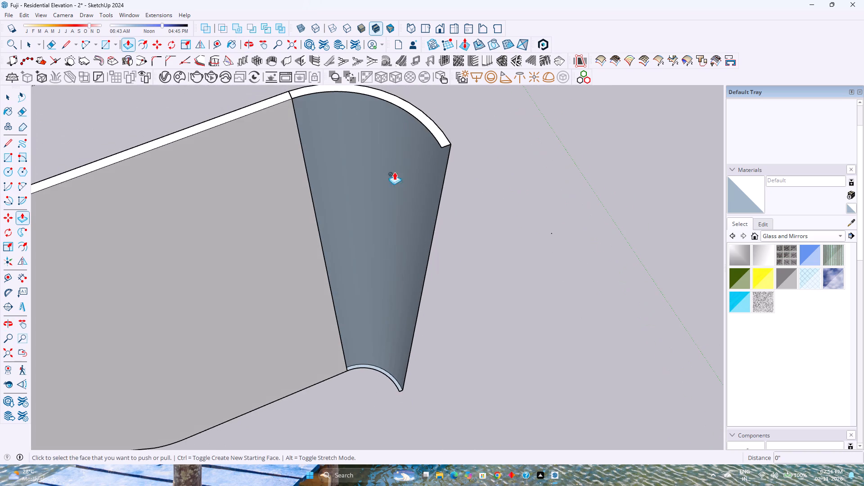
pyautogui.click(418, 117)
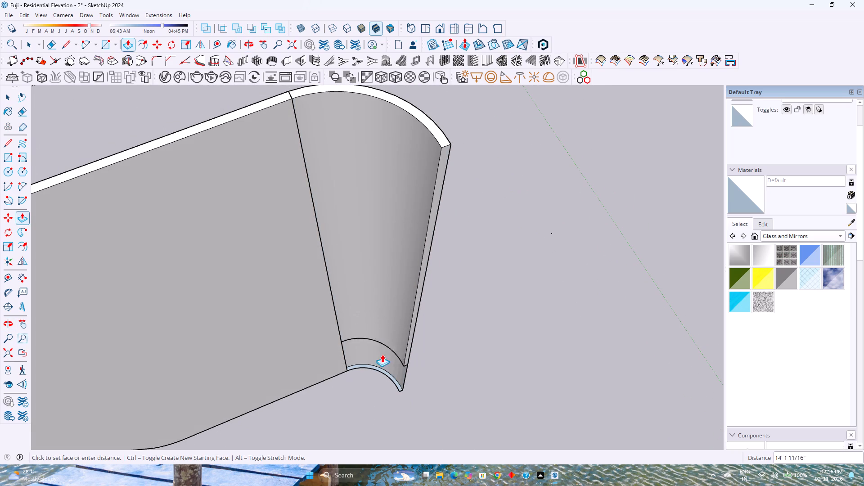
pyautogui.click(396, 390)
pyautogui.moveTo(379, 378); pyautogui.dragTo(409, 375, button='middle')
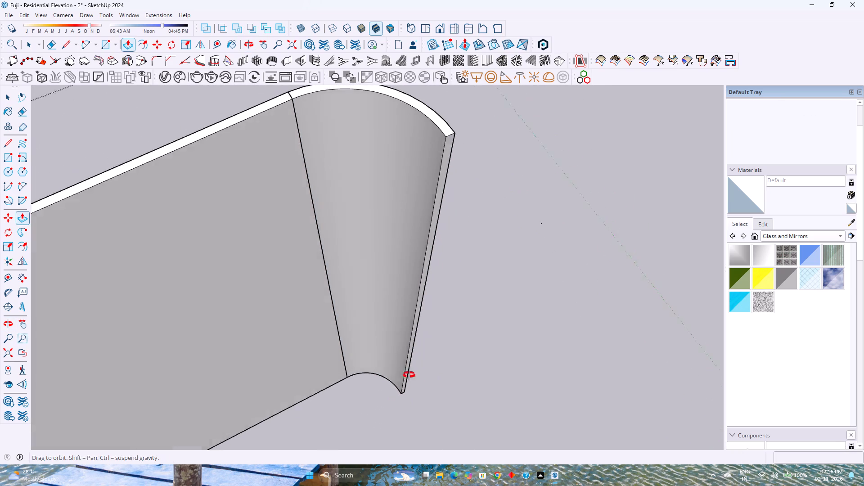
pyautogui.moveTo(409, 375); pyautogui.dragTo(490, 384, button='middle')
pyautogui.scroll(-1, 471, 358)
pyautogui.moveTo(348, 337); pyautogui.dragTo(606, 305, button='middle')
pyautogui.press('space')
# Erase the overhanging vertical segment lines along the curved strip's outer side, starting beside the flat panel.
pyautogui.moveTo(450, 273); pyautogui.dragTo(668, 269, button='middle')
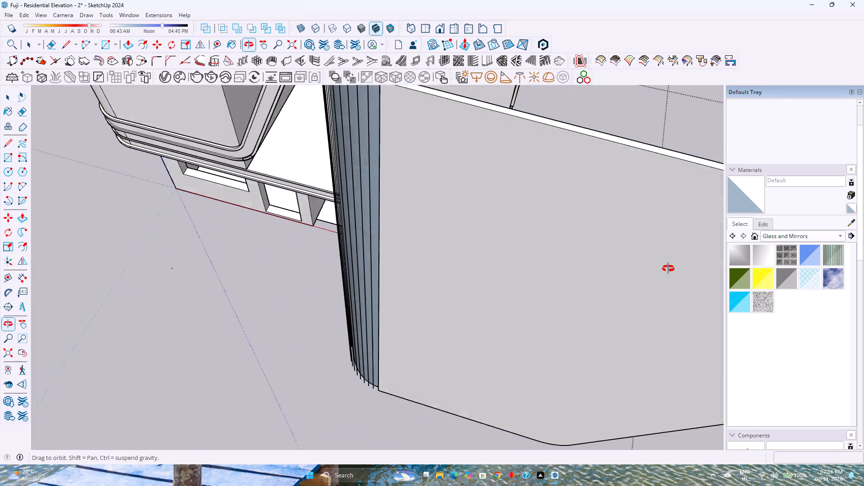
pyautogui.moveTo(668, 269); pyautogui.dragTo(676, 268, button='middle')
pyautogui.keyDown('shift'); pyautogui.moveTo(377, 300); pyautogui.dragTo(380, 364, button='middle'); pyautogui.keyUp('shift')
pyautogui.moveTo(349, 354); pyautogui.dragTo(470, 312, button='middle')
pyautogui.moveTo(433, 315); pyautogui.dragTo(263, 294, button='middle')
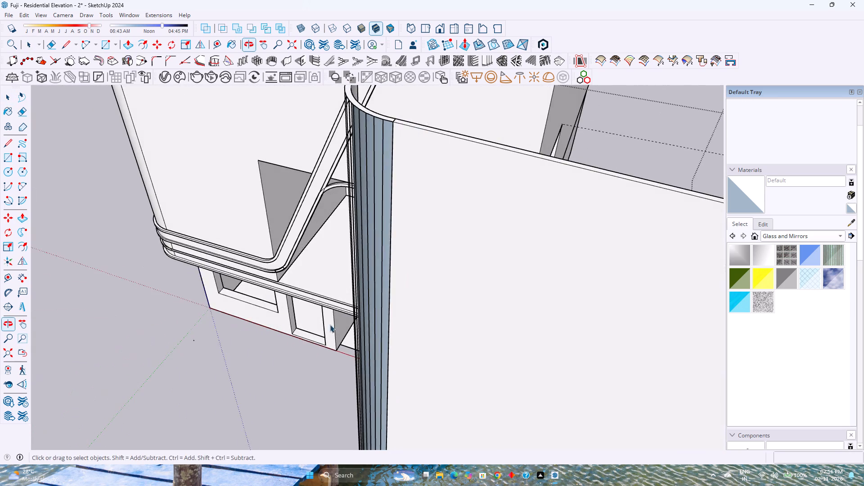
pyautogui.scroll(-4, 330, 324)
pyautogui.moveTo(349, 366); pyautogui.dragTo(345, 318, button='middle')
pyautogui.scroll(4, 369, 425)
pyautogui.keyDown('shift'); pyautogui.moveTo(365, 419); pyautogui.dragTo(406, 314, button='middle'); pyautogui.keyUp('shift')
pyautogui.scroll(5, 384, 329)
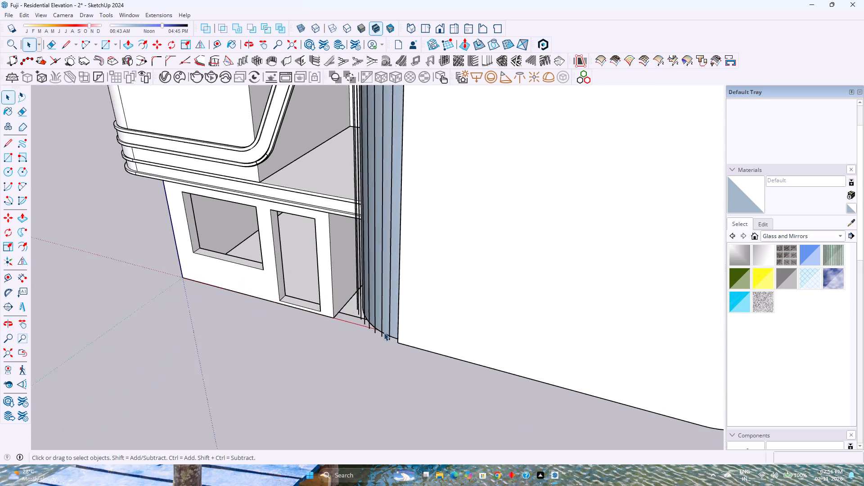
pyautogui.scroll(5, 384, 333)
pyautogui.moveTo(386, 334); pyautogui.dragTo(401, 362, button='middle')
pyautogui.press('e')
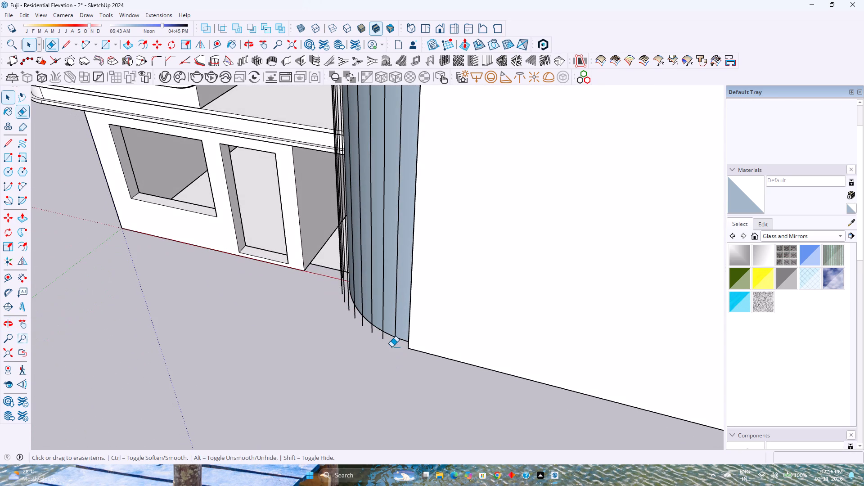
pyautogui.moveTo(396, 342); pyautogui.dragTo(353, 319)
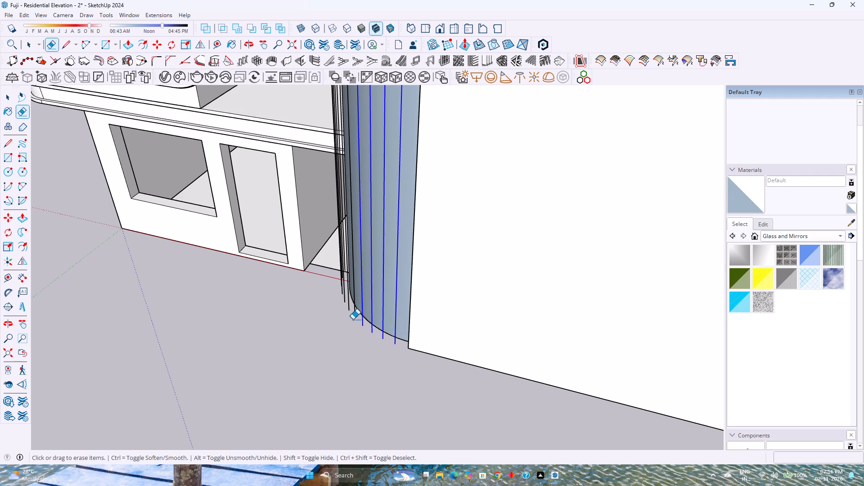
pyautogui.moveTo(353, 319); pyautogui.dragTo(356, 319)
# Erase the remaining stray vertical lines projecting below the curved strip at its free end.
pyautogui.moveTo(342, 326); pyautogui.dragTo(362, 337, button='middle')
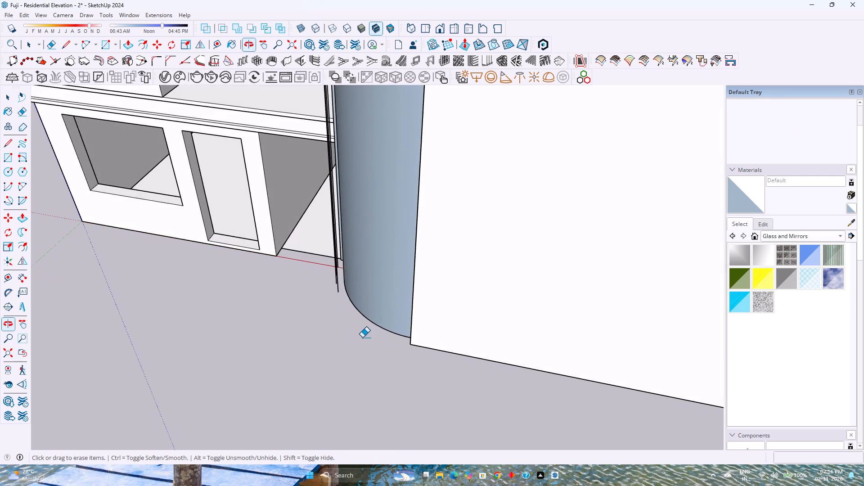
pyautogui.keyDown('shift'); pyautogui.moveTo(355, 334); pyautogui.dragTo(415, 403, button='middle'); pyautogui.keyUp('shift')
pyautogui.moveTo(401, 362); pyautogui.dragTo(391, 342)
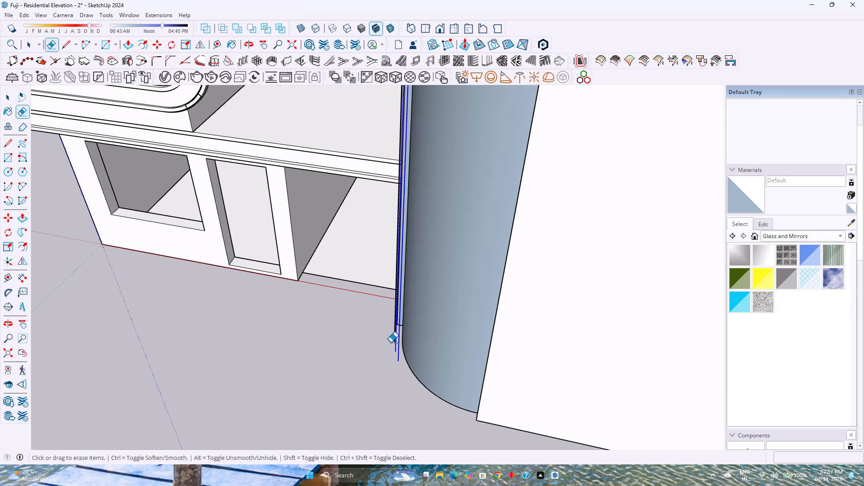
pyautogui.moveTo(391, 342); pyautogui.dragTo(391, 343)
pyautogui.keyDown('ctrl'); pyautogui.moveTo(381, 346); pyautogui.dragTo(414, 378, button='middle'); pyautogui.keyUp('ctrl')
pyautogui.keyDown('shift'); pyautogui.moveTo(430, 399); pyautogui.dragTo(369, 329, button='middle'); pyautogui.keyUp('shift')
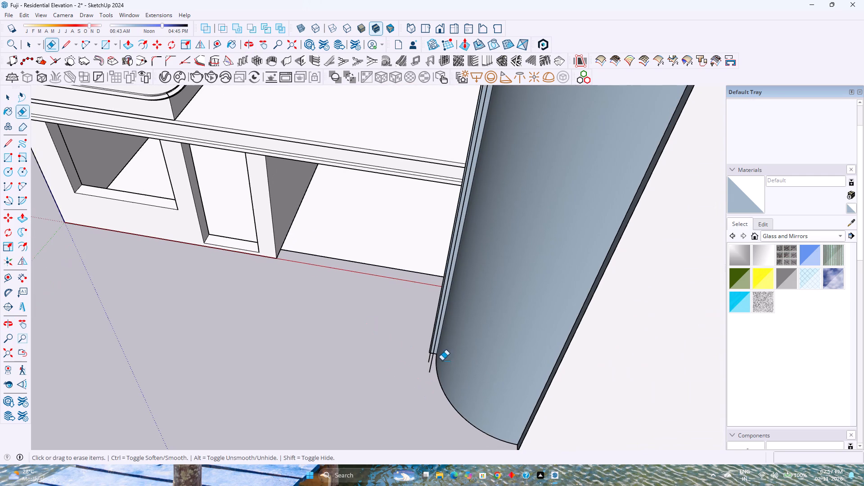
pyautogui.click(429, 366)
pyautogui.click(431, 366)
pyautogui.click(427, 360)
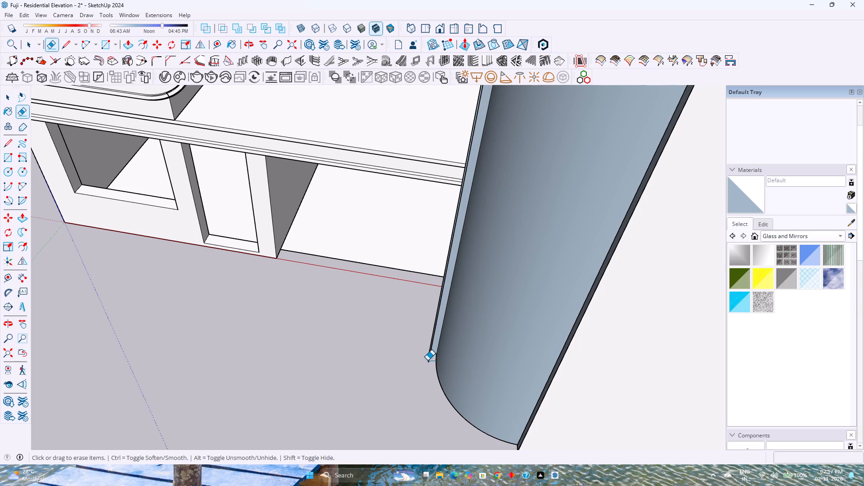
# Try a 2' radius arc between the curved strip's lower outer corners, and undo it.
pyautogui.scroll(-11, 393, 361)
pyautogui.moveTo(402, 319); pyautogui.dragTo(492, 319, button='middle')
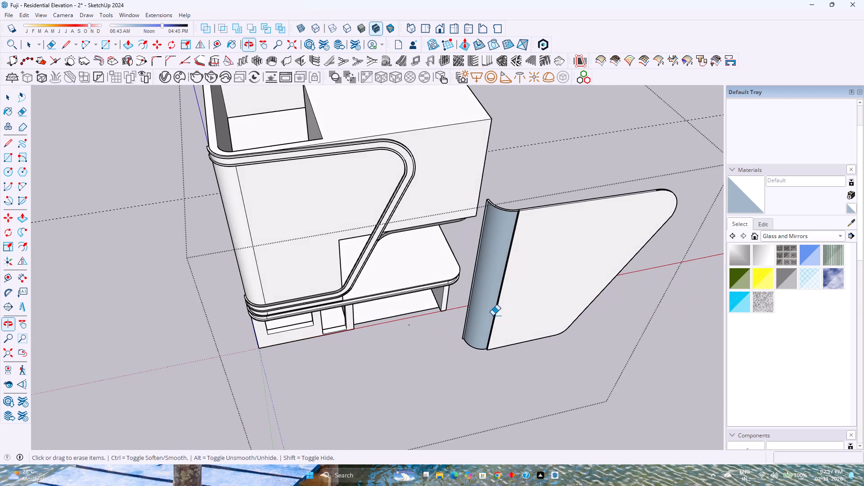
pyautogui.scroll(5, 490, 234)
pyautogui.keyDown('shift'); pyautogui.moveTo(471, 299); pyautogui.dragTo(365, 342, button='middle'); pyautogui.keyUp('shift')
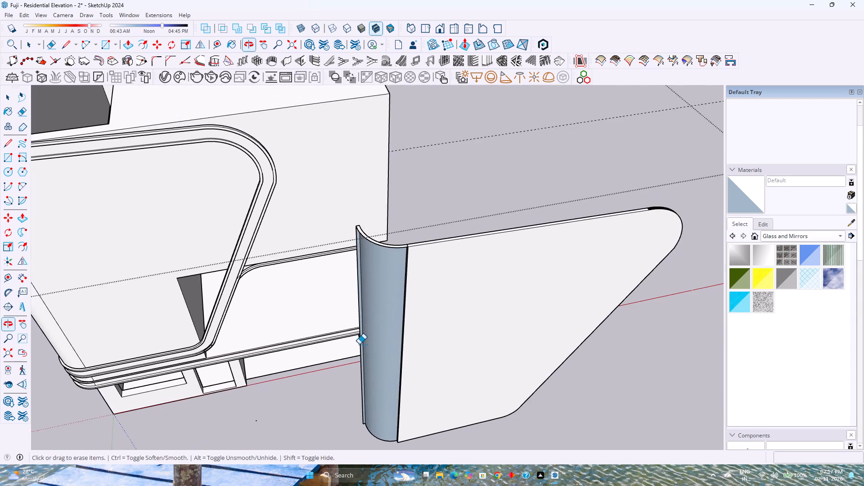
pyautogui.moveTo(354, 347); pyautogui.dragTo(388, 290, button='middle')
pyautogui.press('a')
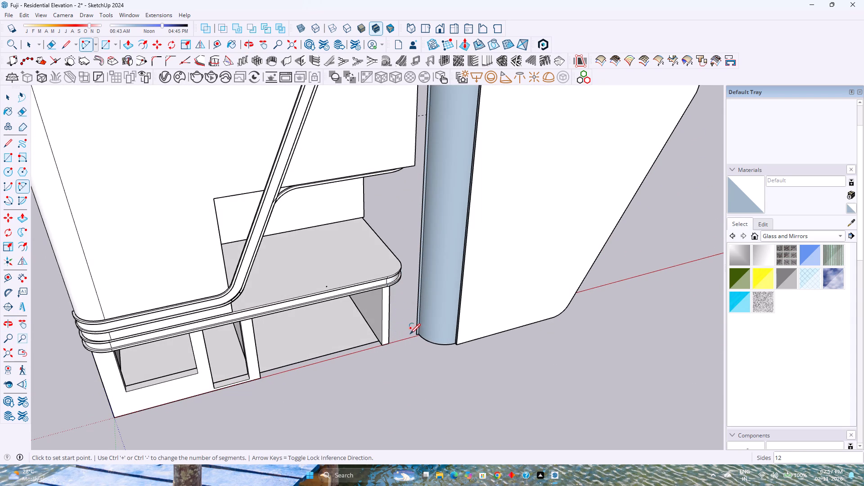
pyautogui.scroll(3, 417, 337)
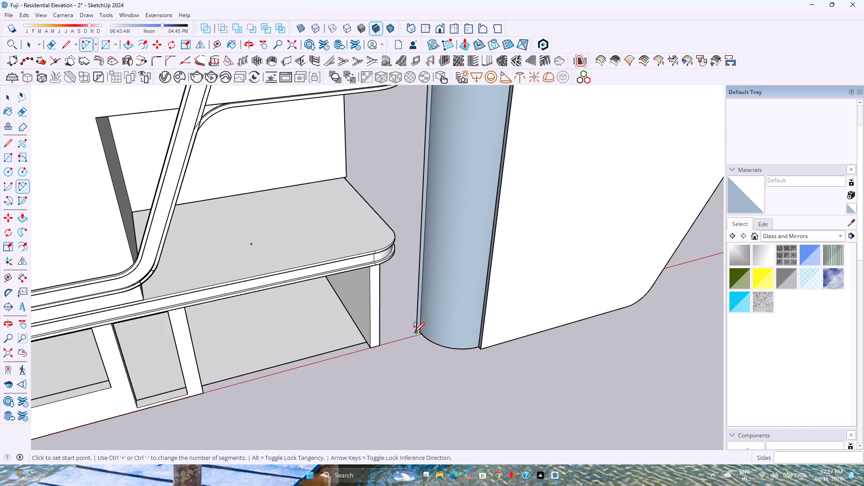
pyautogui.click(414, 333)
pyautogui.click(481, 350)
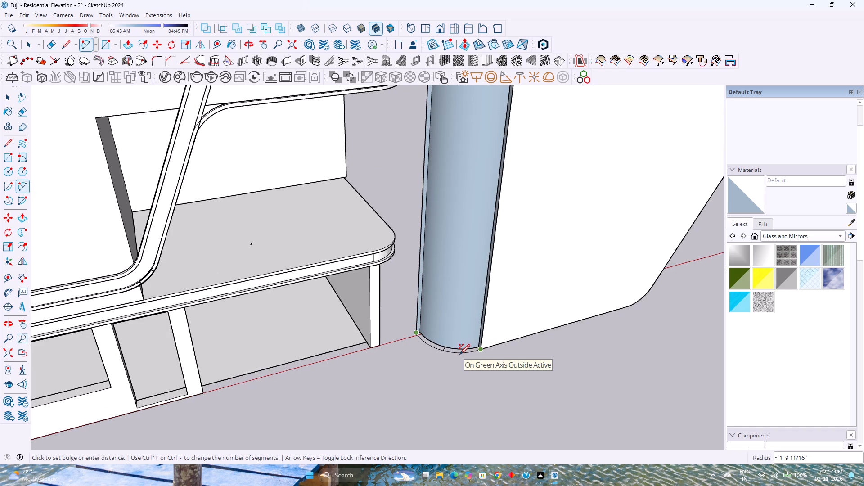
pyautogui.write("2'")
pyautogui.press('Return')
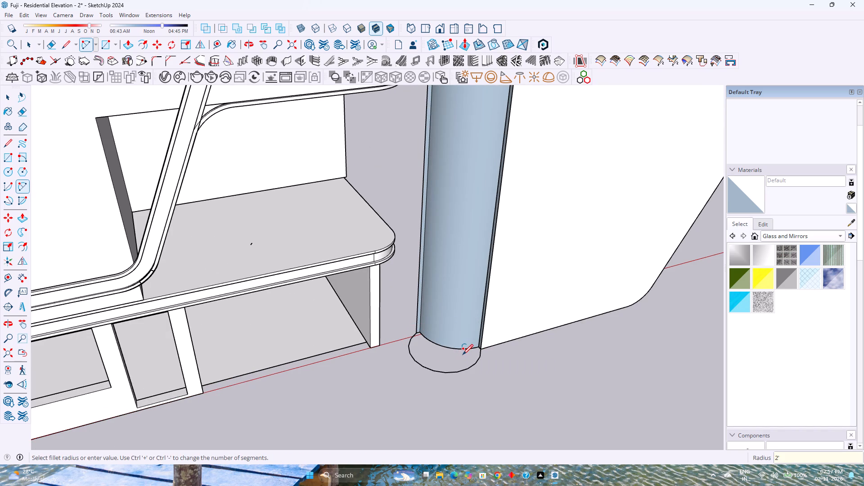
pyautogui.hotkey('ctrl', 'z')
# Set the curved strip's upper outer arc to 120 segments.
pyautogui.moveTo(462, 355); pyautogui.dragTo(333, 421, button='middle')
pyautogui.scroll(-4, 354, 383)
pyautogui.moveTo(281, 334); pyautogui.dragTo(567, 306, button='middle')
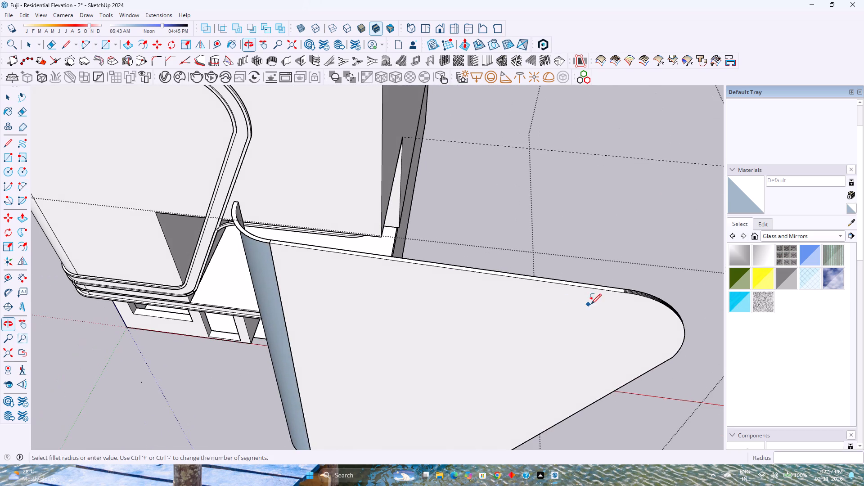
pyautogui.press('space')
pyautogui.scroll(1, 281, 245)
pyautogui.click(256, 241)
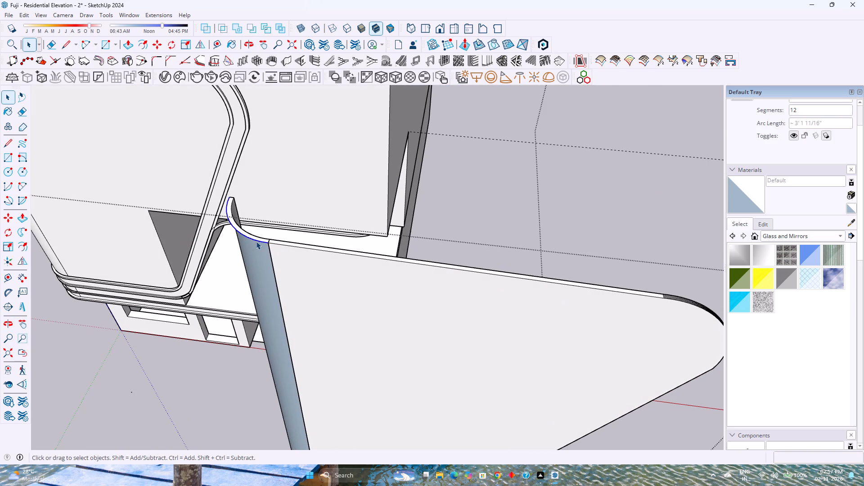
pyautogui.click(822, 109)
pyautogui.press('0')
pyautogui.press('Return')
# Copy the upper outer arc 19' straight down to the flat panel's bottom corner.
pyautogui.keyDown('shift'); pyautogui.moveTo(412, 262); pyautogui.dragTo(574, 179, button='middle'); pyautogui.keyUp('shift')
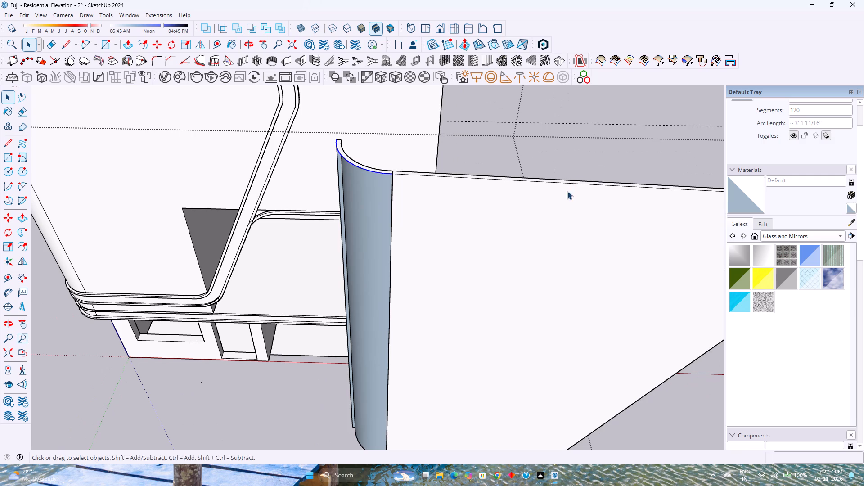
pyautogui.press('m')
pyautogui.click(393, 175)
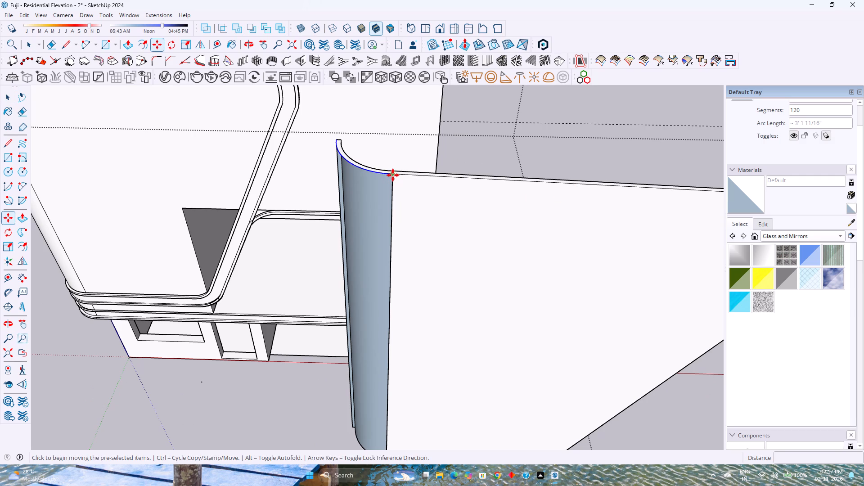
pyautogui.scroll(-2, 382, 315)
pyautogui.keyDown('shift'); pyautogui.moveTo(385, 323); pyautogui.dragTo(416, 234, button='middle'); pyautogui.keyUp('shift')
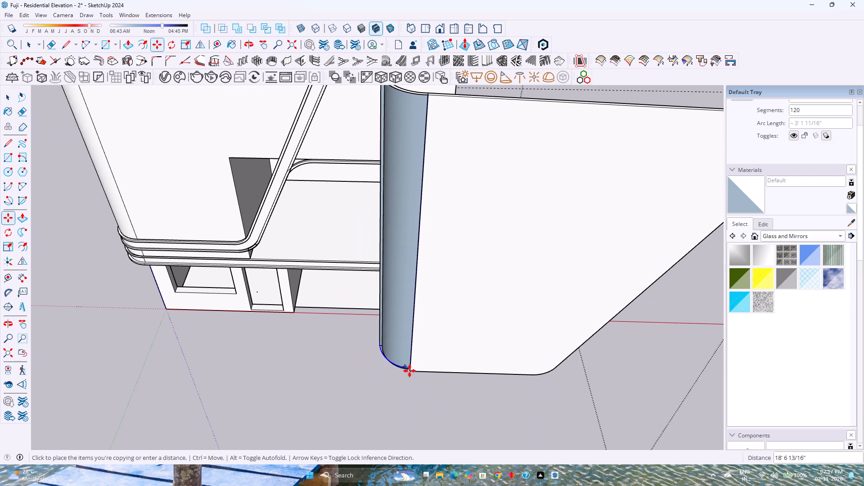
pyautogui.scroll(8, 409, 374)
pyautogui.click(414, 362)
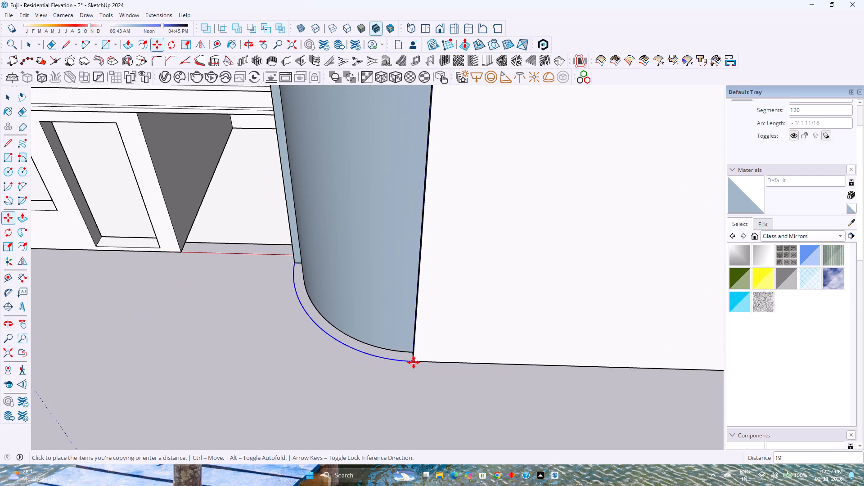
pyautogui.scroll(1, 332, 354)
pyautogui.moveTo(332, 354); pyautogui.dragTo(472, 353, button='middle')
pyautogui.scroll(-4, 471, 351)
pyautogui.press('space')
# Draw a line about 18' 10" long from the lower outer arc's free end up to the strip's top.
pyautogui.scroll(-6, 446, 342)
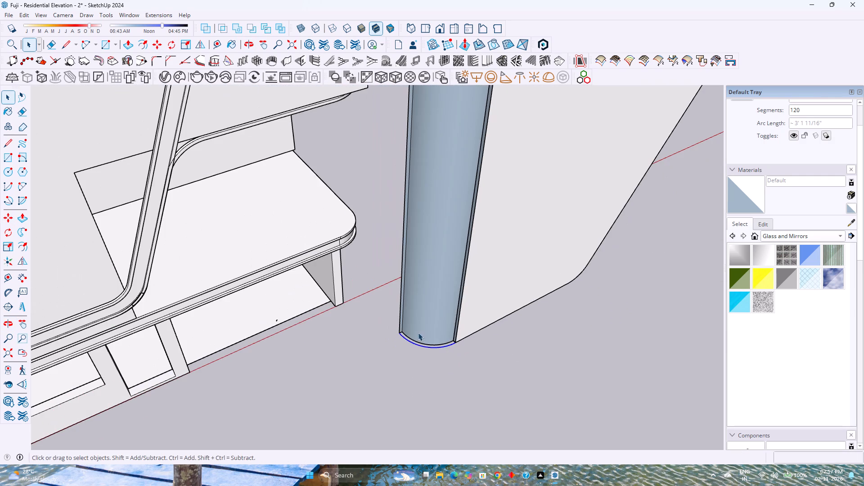
pyautogui.press('l')
pyautogui.scroll(-3, 408, 321)
pyautogui.click(402, 328)
pyautogui.keyDown('shift'); pyautogui.moveTo(412, 275); pyautogui.dragTo(424, 285, button='middle'); pyautogui.keyUp('shift')
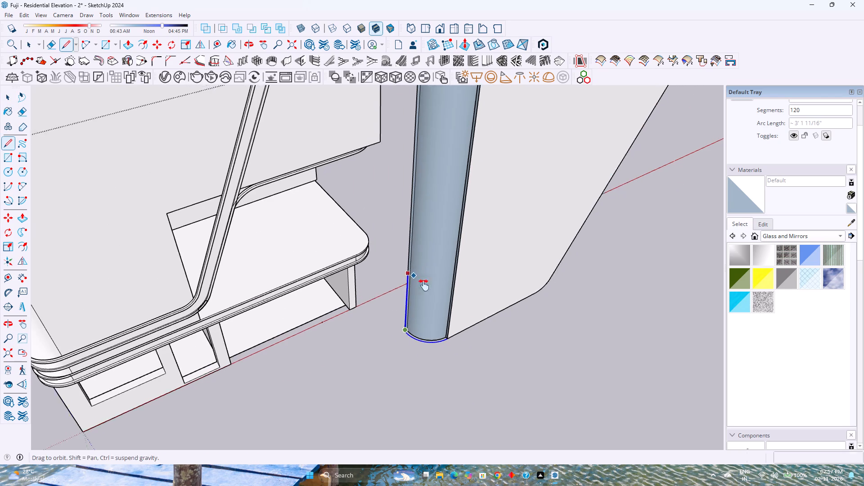
pyautogui.keyDown('shift'); pyautogui.moveTo(424, 285); pyautogui.dragTo(442, 418, button='middle'); pyautogui.keyUp('shift')
pyautogui.click(451, 244)
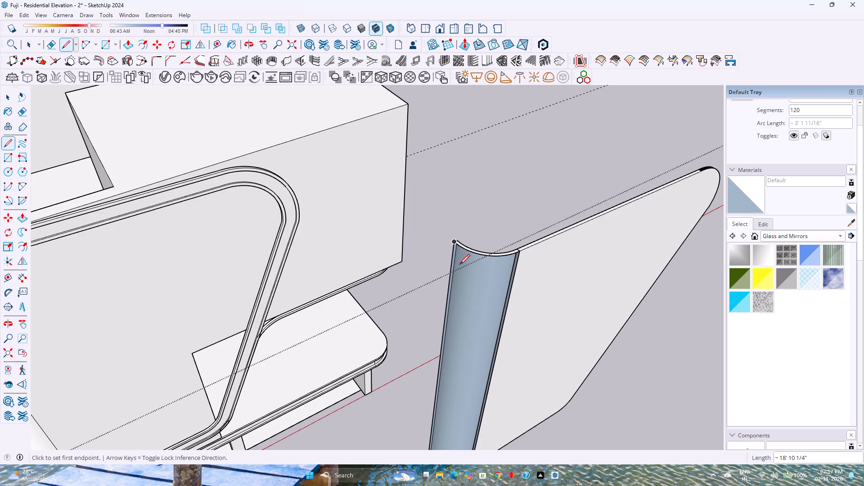
pyautogui.press('space')
pyautogui.scroll(-4, 467, 294)
pyautogui.keyDown('shift'); pyautogui.moveTo(462, 319); pyautogui.dragTo(451, 270, button='middle'); pyautogui.keyUp('shift')
pyautogui.scroll(7, 463, 384)
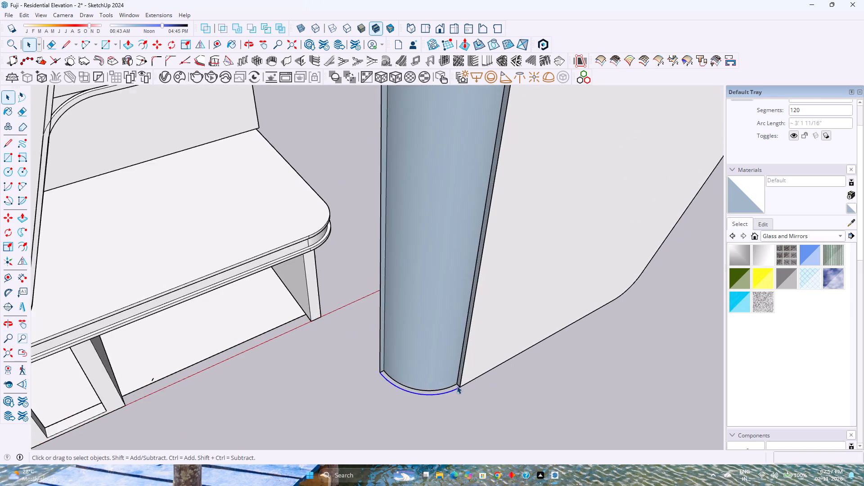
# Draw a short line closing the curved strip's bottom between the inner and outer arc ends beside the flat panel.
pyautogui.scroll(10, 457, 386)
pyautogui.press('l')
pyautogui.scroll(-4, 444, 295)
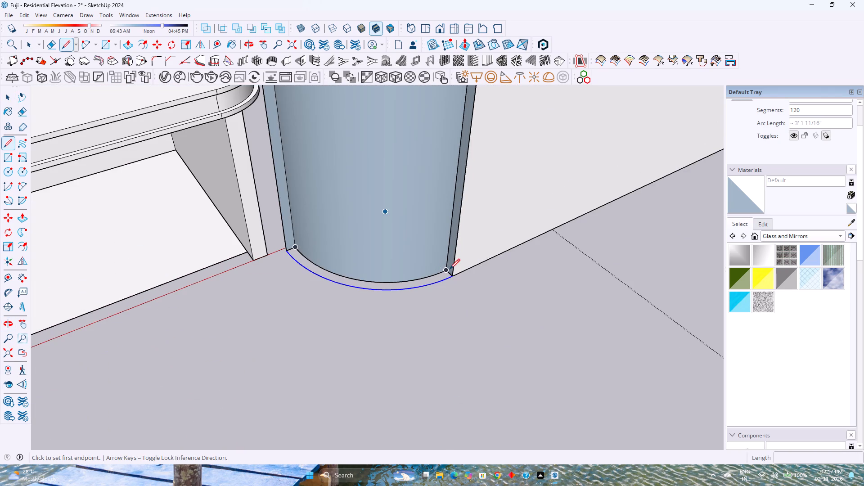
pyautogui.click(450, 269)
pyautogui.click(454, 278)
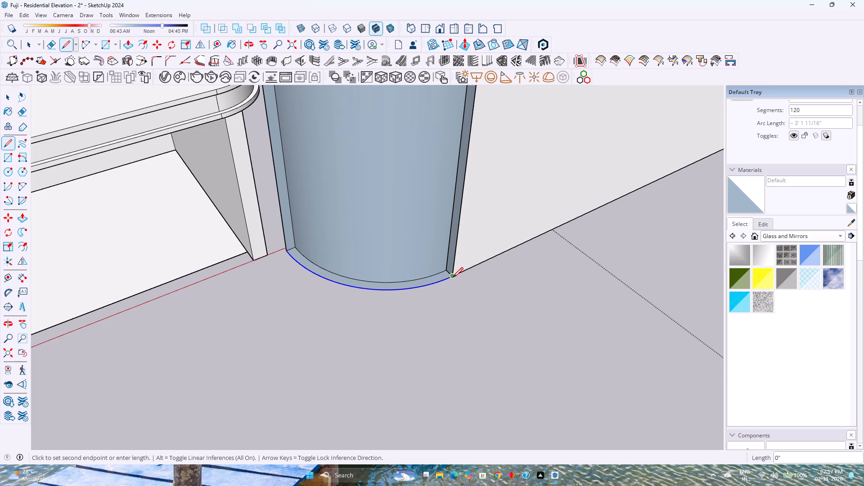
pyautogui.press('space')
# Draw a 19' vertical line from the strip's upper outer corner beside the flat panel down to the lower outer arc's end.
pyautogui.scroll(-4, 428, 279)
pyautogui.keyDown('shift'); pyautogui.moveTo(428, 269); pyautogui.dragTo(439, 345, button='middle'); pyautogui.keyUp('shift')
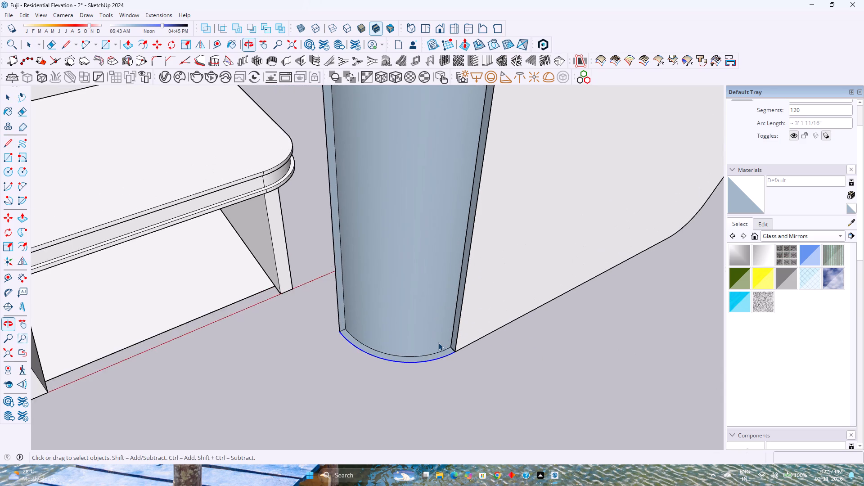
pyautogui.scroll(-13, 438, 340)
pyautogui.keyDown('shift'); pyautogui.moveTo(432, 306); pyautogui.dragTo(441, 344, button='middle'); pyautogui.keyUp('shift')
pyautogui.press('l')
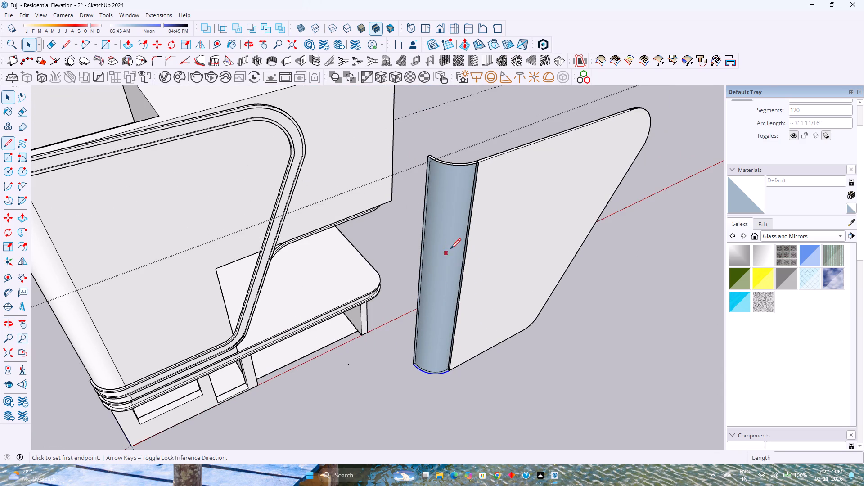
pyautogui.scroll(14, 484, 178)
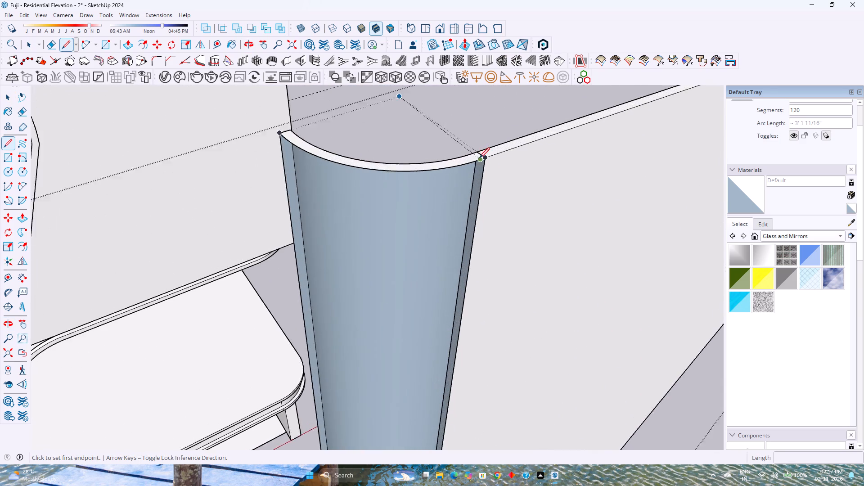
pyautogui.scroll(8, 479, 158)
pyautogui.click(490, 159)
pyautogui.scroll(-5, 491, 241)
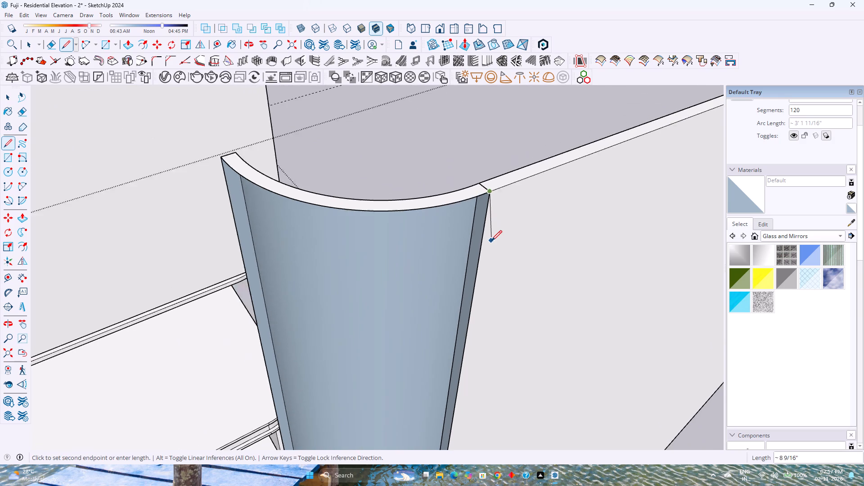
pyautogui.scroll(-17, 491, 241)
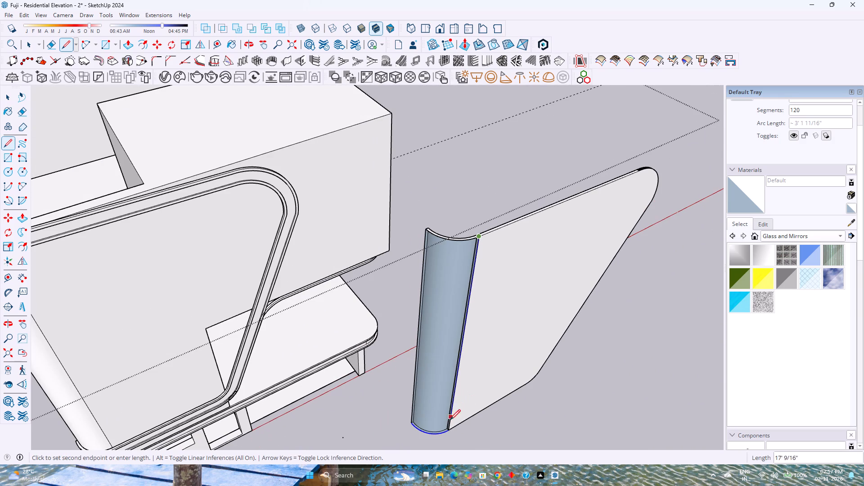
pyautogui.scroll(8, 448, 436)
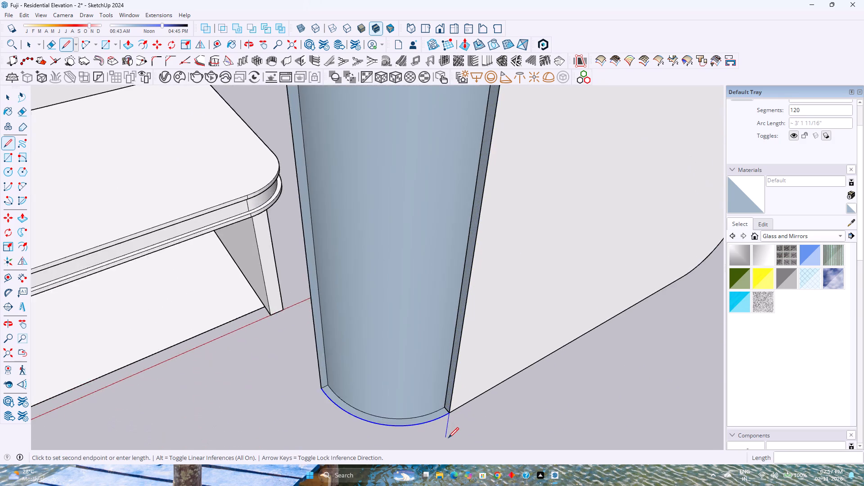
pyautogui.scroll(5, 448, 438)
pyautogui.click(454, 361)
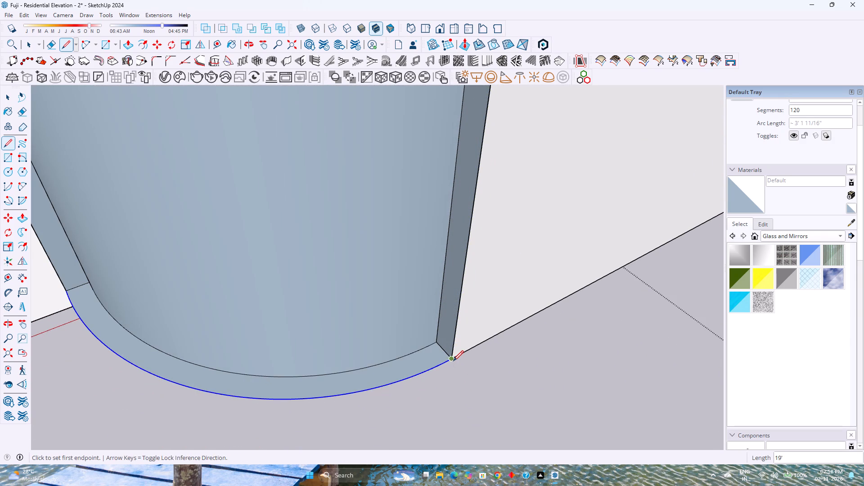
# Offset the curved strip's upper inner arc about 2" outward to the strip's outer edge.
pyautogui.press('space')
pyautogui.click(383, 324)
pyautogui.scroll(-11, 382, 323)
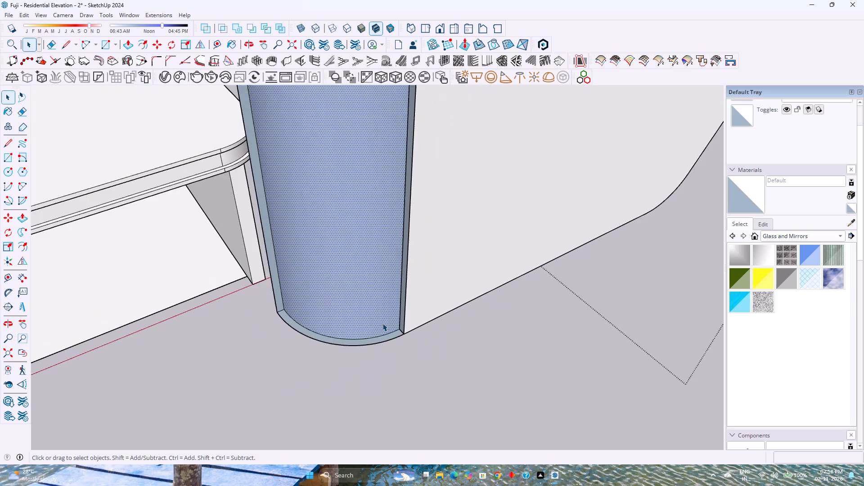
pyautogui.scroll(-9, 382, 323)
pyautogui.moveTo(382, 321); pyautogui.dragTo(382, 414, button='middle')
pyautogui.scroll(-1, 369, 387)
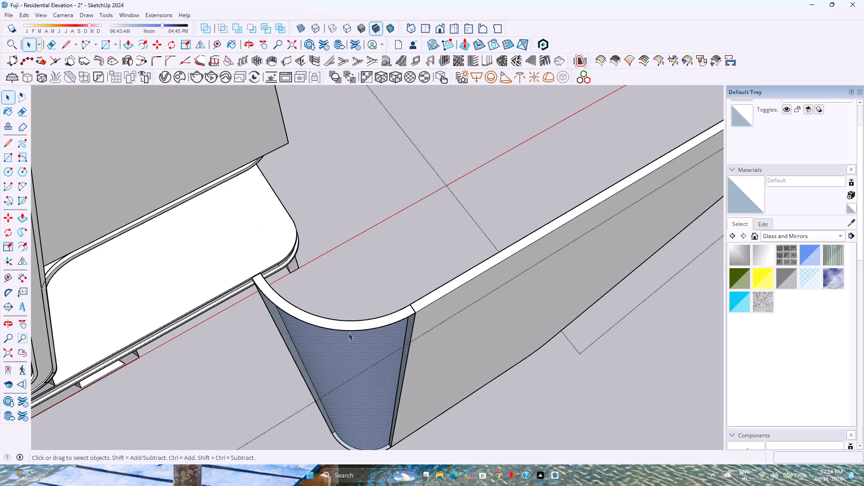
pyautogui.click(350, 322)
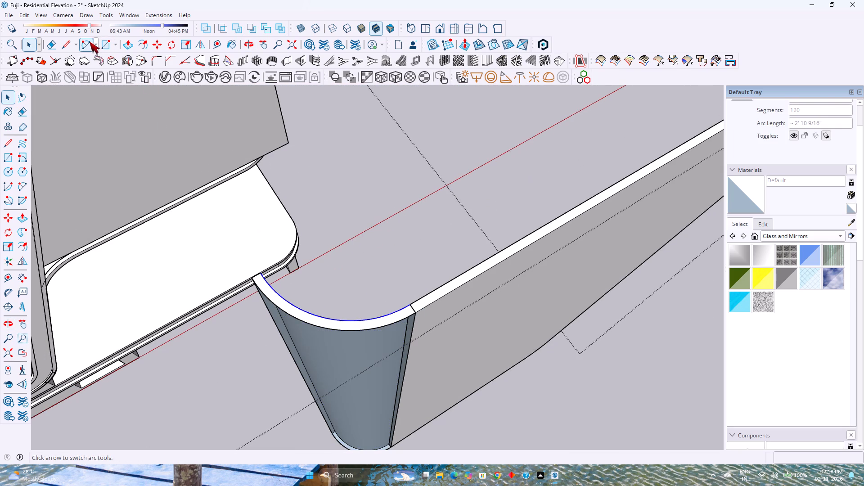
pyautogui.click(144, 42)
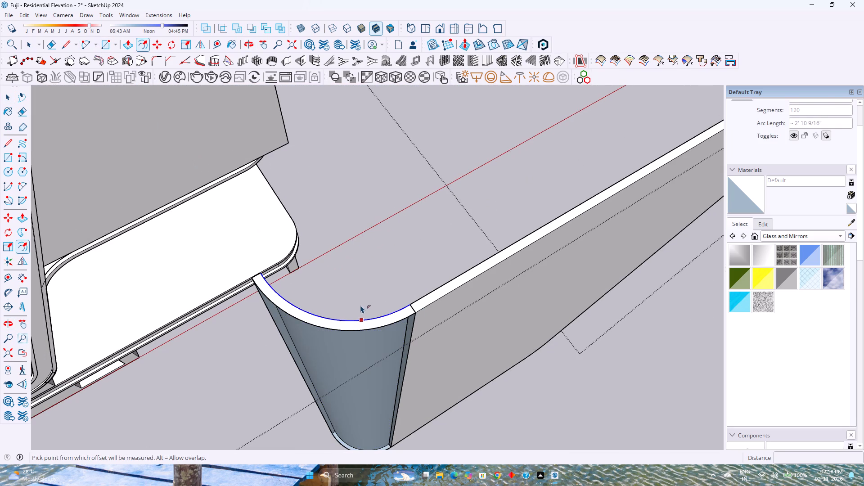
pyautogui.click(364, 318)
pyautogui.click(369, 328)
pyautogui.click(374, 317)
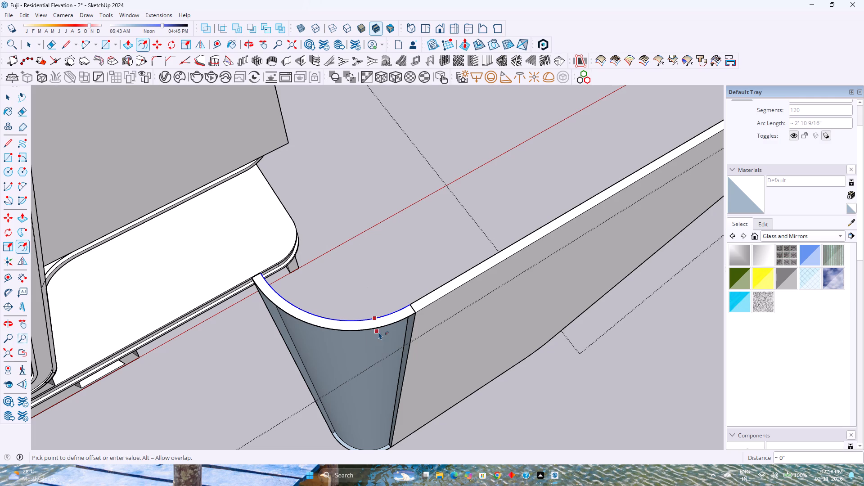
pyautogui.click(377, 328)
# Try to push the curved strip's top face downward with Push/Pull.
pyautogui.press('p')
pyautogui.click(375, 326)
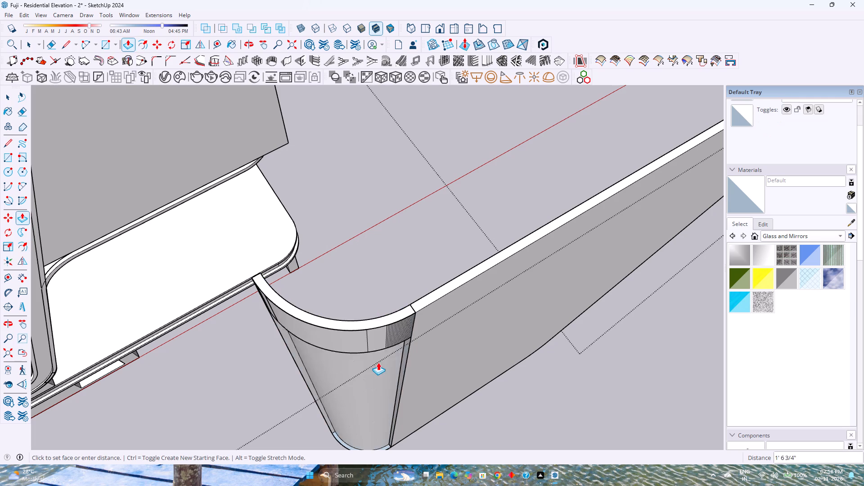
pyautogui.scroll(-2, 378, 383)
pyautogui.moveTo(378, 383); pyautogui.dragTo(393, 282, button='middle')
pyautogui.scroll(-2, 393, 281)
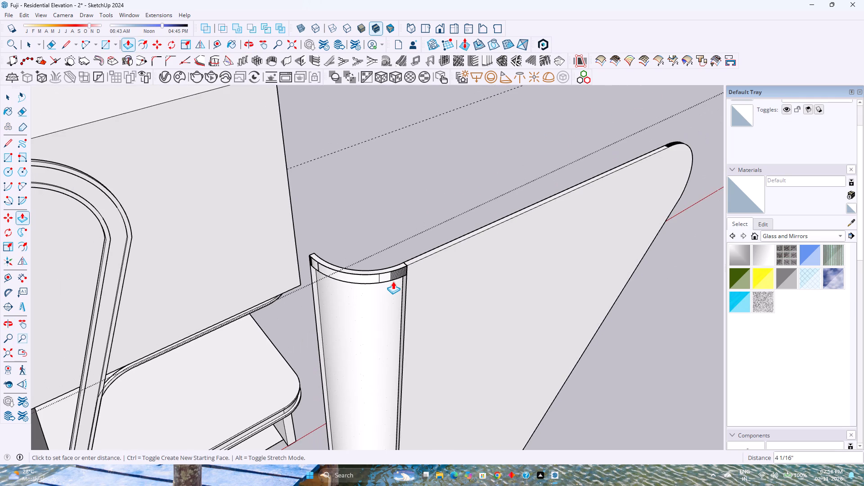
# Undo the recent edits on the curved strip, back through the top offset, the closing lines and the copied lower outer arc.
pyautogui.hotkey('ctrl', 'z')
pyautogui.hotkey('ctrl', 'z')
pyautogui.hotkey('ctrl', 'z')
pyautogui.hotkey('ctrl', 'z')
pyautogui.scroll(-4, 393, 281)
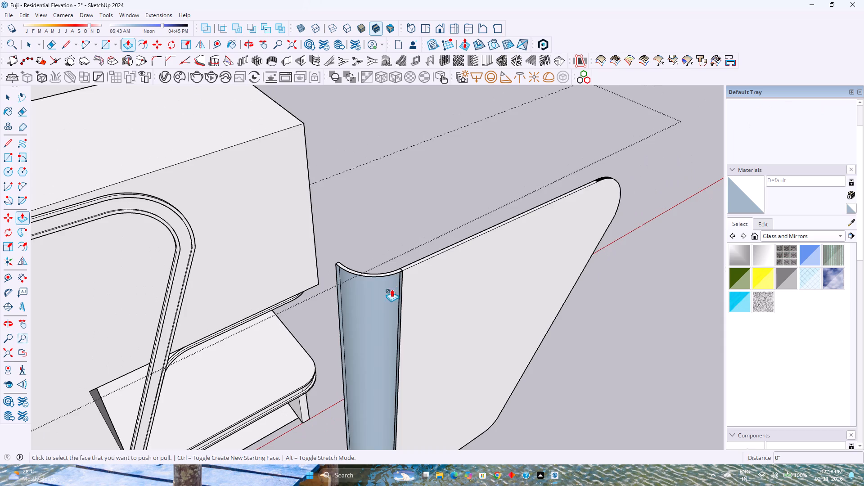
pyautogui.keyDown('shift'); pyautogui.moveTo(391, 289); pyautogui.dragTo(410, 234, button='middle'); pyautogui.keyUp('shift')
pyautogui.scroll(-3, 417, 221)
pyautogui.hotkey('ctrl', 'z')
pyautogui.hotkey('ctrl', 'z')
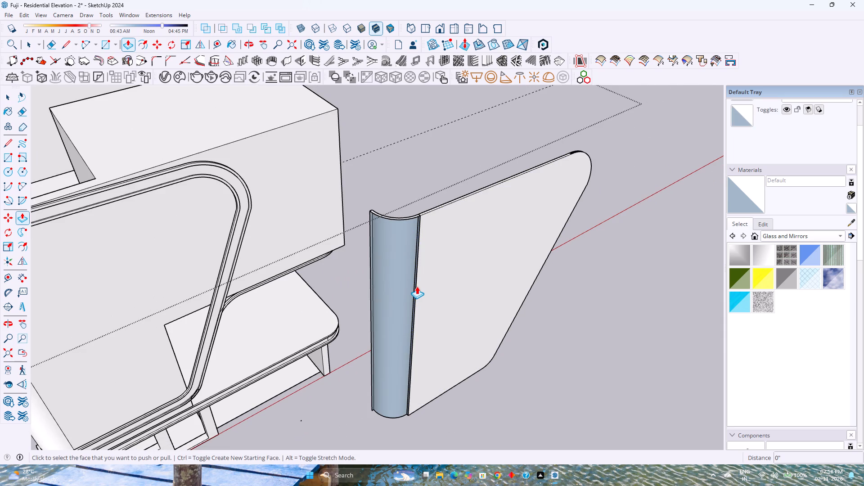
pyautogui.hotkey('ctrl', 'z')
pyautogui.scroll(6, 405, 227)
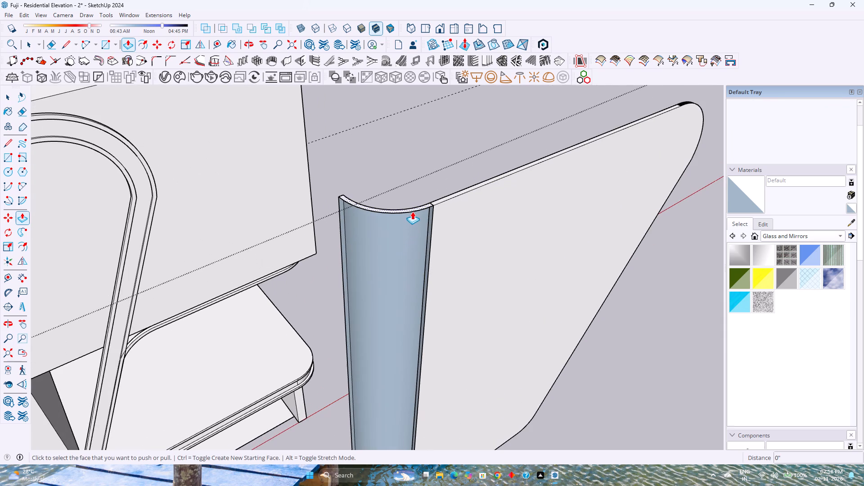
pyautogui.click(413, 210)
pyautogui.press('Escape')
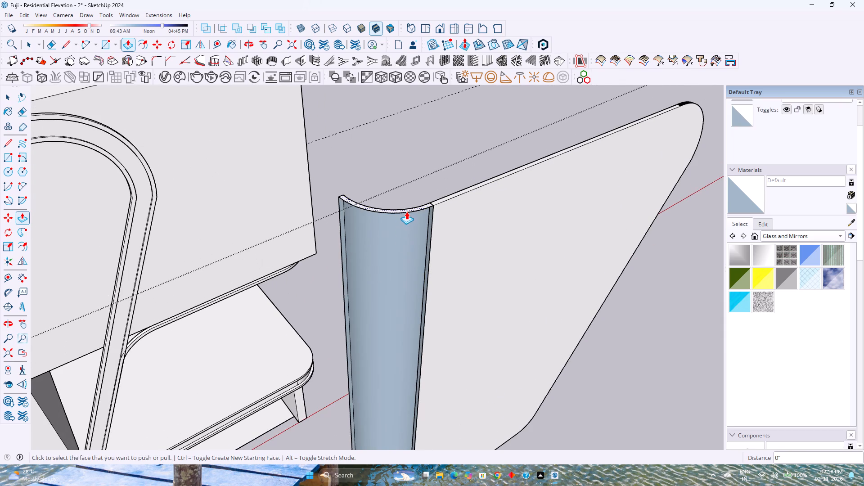
# Offset the curved strip's lower inner arc 2" outward.
pyautogui.moveTo(403, 213); pyautogui.dragTo(403, 275, button='middle')
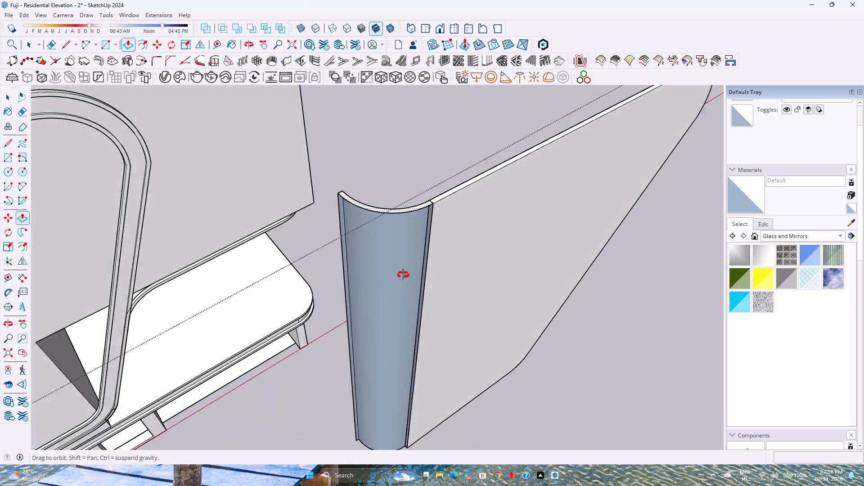
pyautogui.moveTo(403, 275); pyautogui.dragTo(394, 321, button='middle')
pyautogui.scroll(5, 384, 355)
pyautogui.press('space')
pyautogui.click(384, 362)
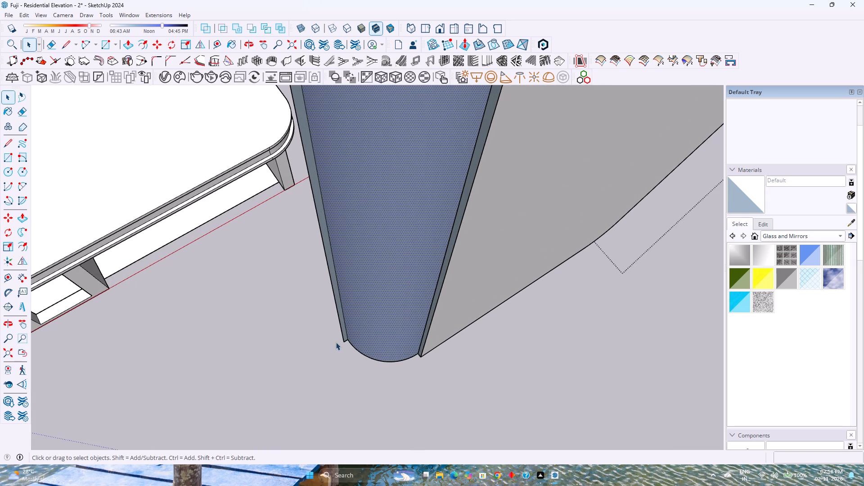
pyautogui.click(355, 349)
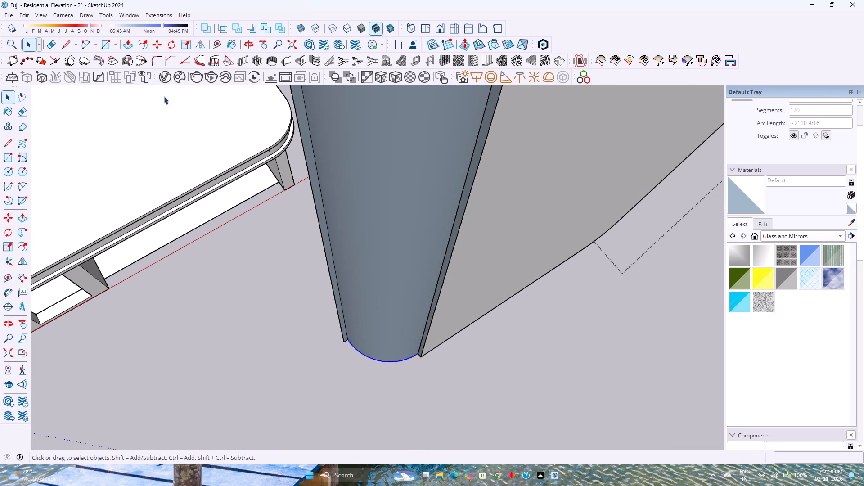
pyautogui.scroll(3, 816, 162)
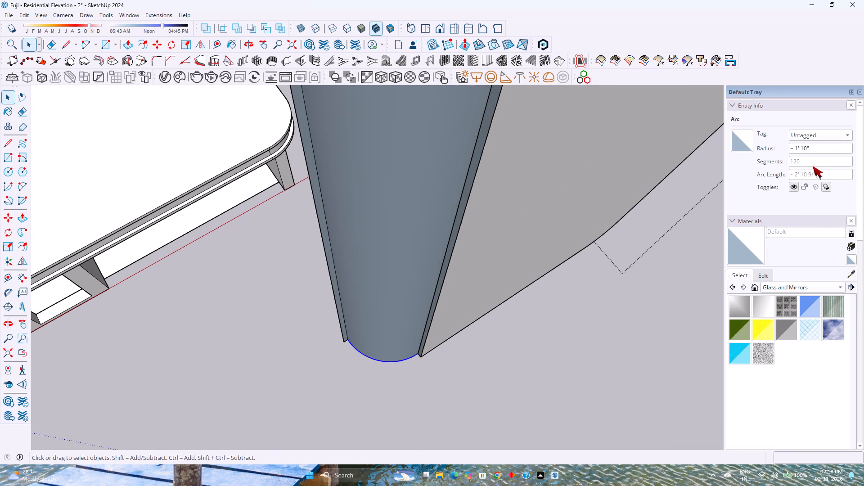
pyautogui.doubleClick(810, 148)
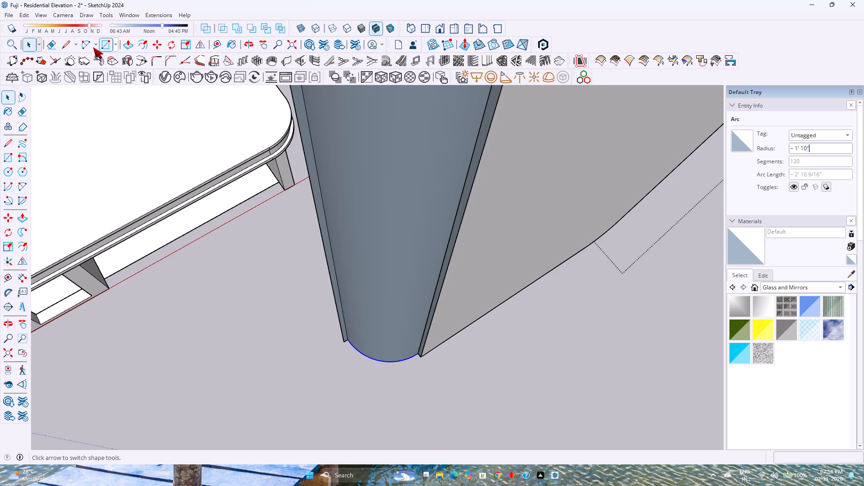
pyautogui.click(147, 42)
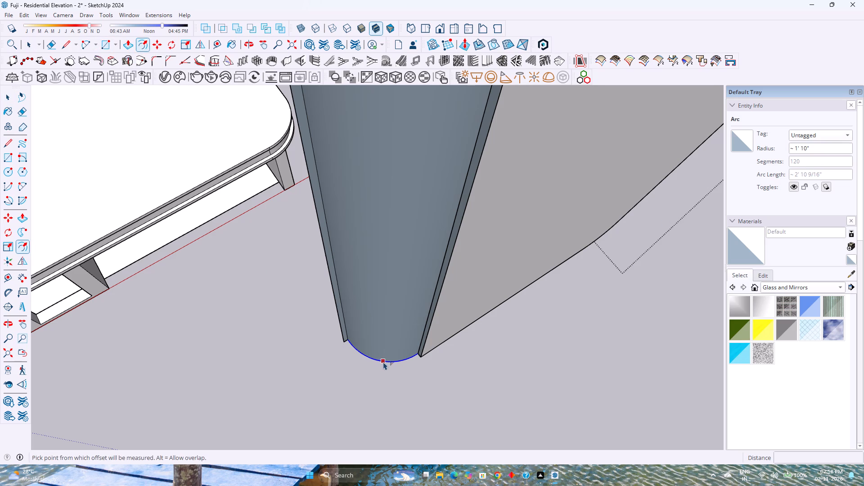
pyautogui.click(387, 364)
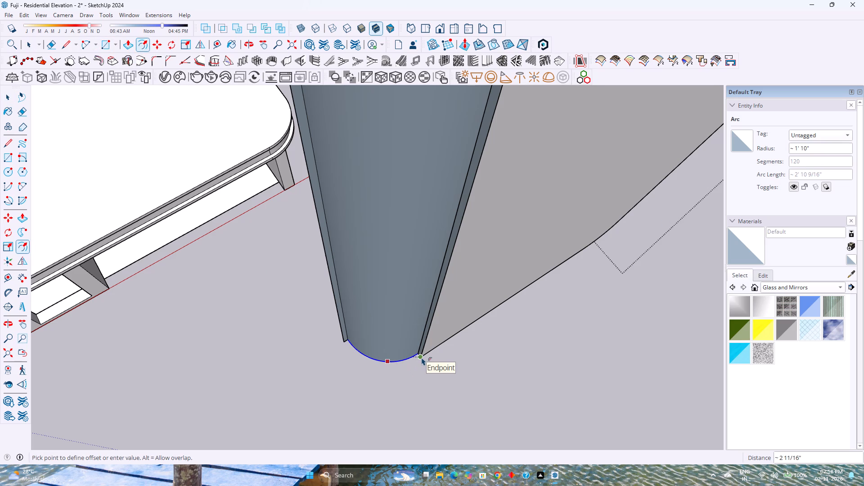
pyautogui.scroll(8, 423, 359)
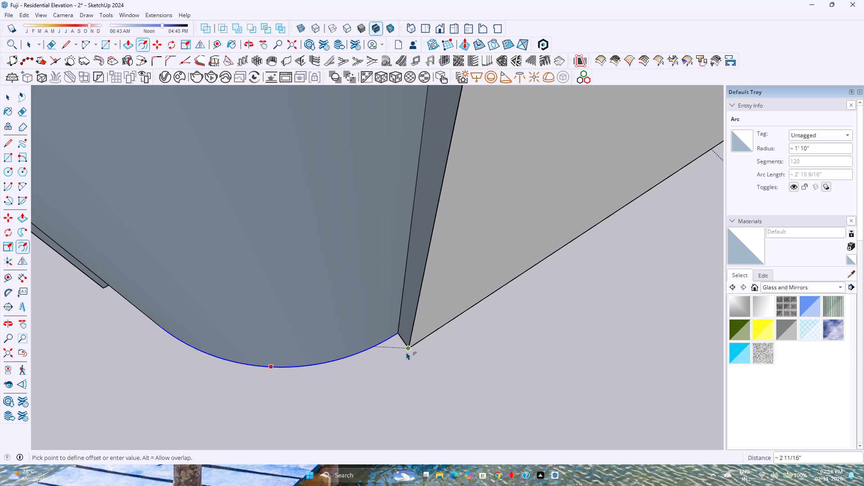
pyautogui.scroll(-6, 406, 352)
pyautogui.moveTo(406, 352); pyautogui.dragTo(456, 381, button='middle')
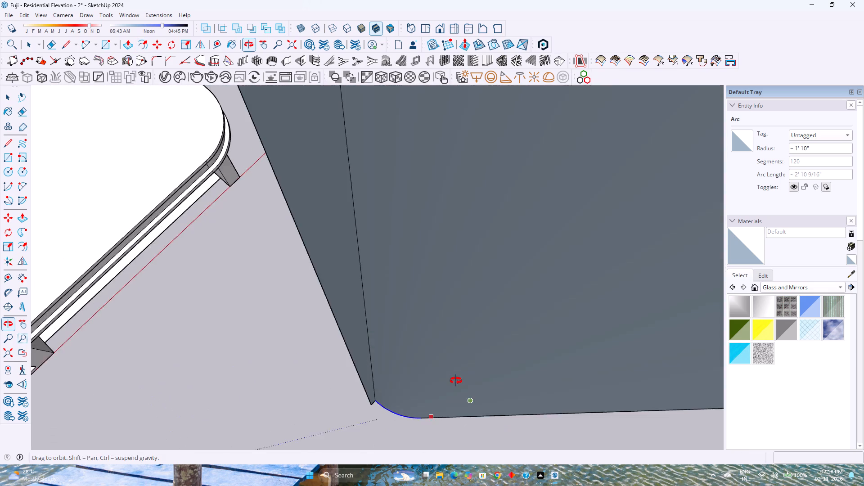
pyautogui.moveTo(456, 381); pyautogui.dragTo(432, 330, button='middle')
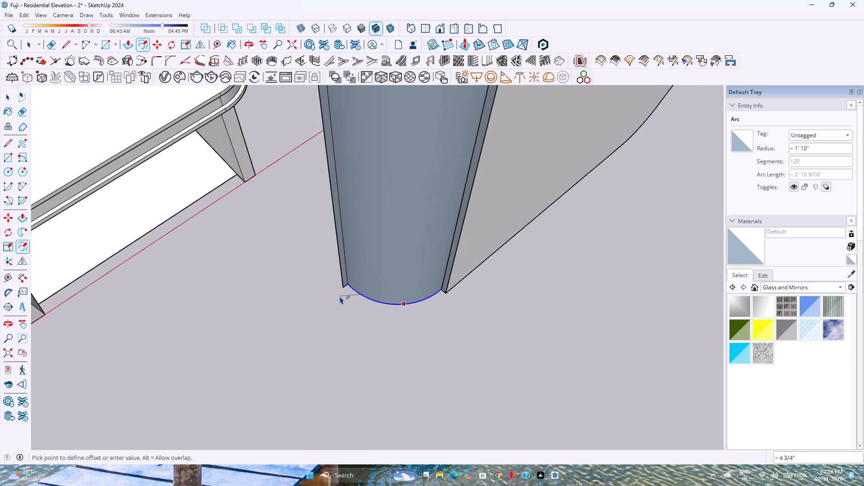
pyautogui.press('2')
pyautogui.press('Return')
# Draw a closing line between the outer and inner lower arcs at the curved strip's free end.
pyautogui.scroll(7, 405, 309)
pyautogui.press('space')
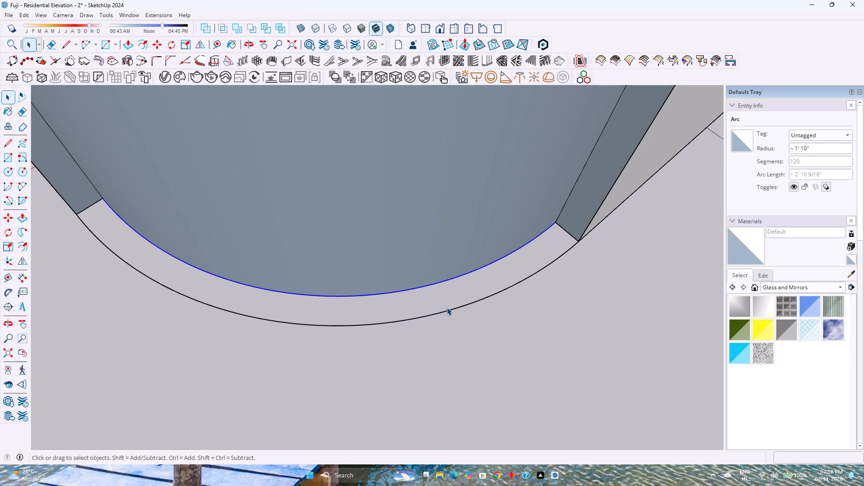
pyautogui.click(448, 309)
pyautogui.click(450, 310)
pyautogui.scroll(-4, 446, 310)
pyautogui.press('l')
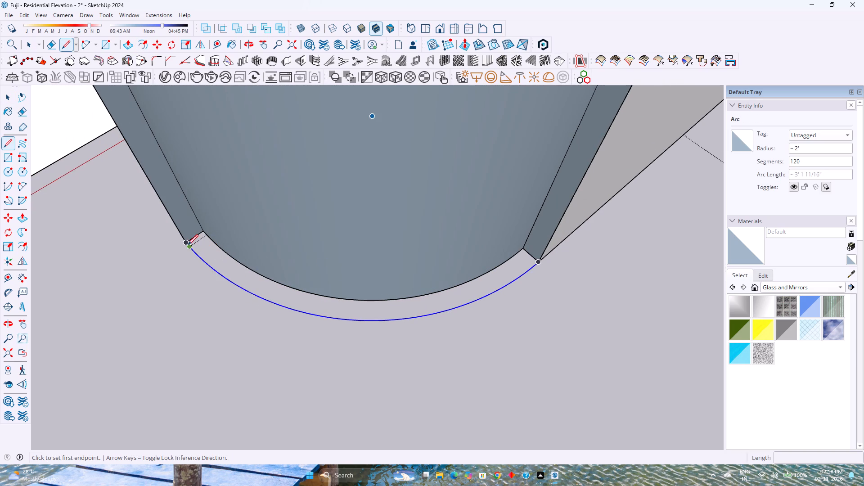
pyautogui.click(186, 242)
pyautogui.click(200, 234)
# Erase the bottom end edge at the strip's free end and redraw it as a 2" line between the arc endpoints.
pyautogui.scroll(2, 188, 254)
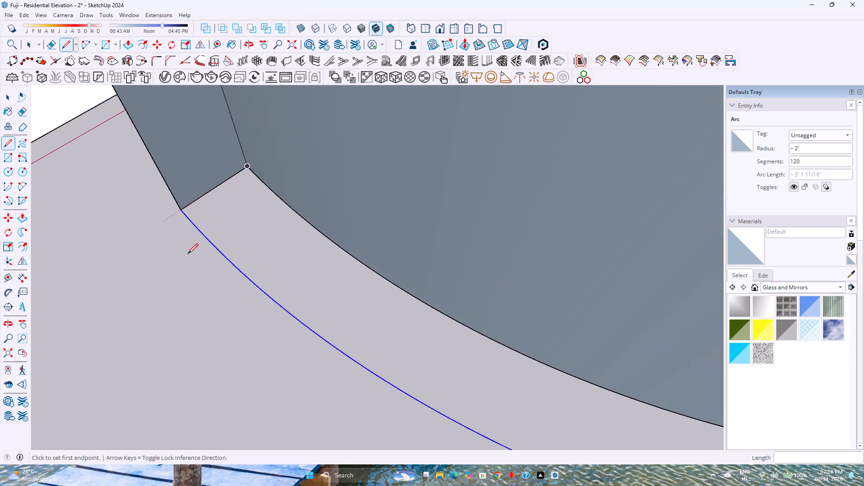
pyautogui.moveTo(188, 254); pyautogui.dragTo(240, 232, button='middle')
pyautogui.press('e')
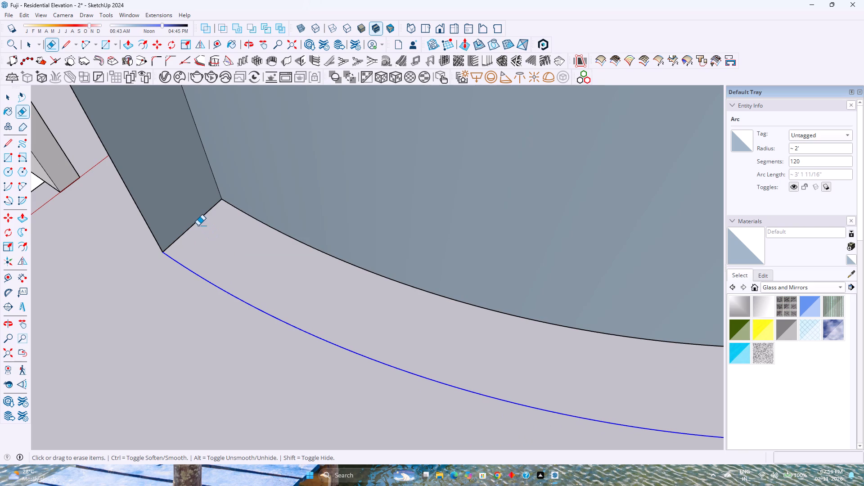
pyautogui.click(198, 221)
pyautogui.press('k')
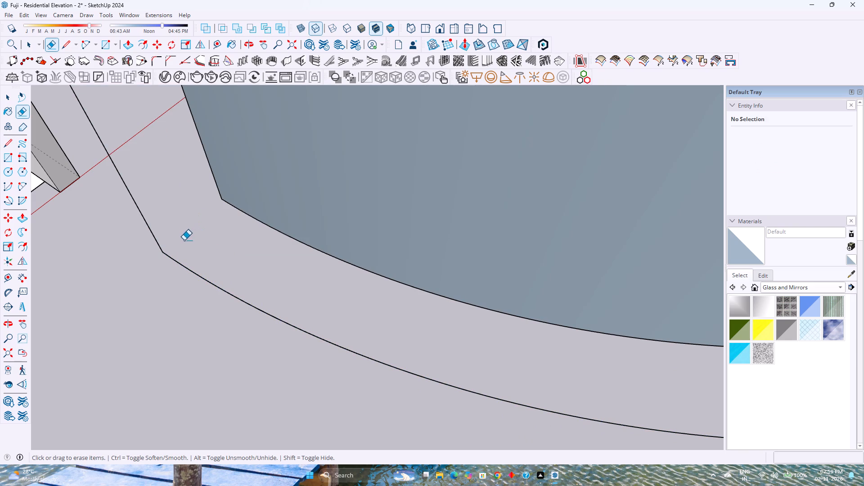
pyautogui.press('l')
pyautogui.click(164, 251)
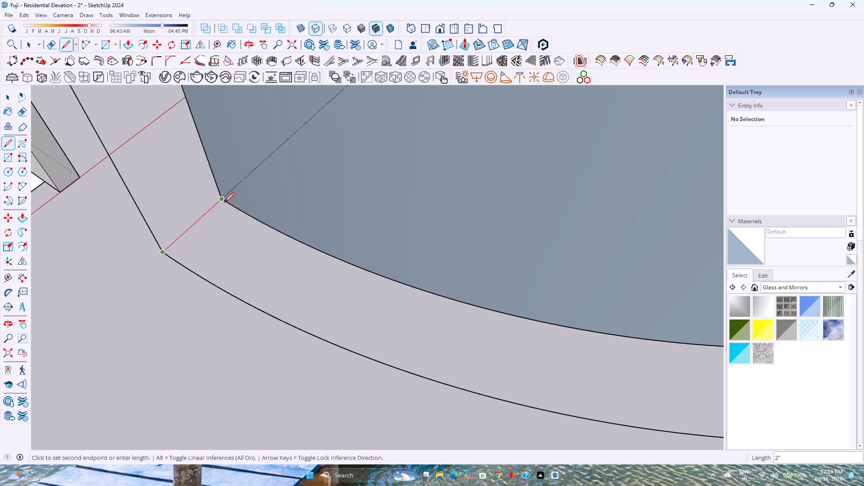
pyautogui.click(224, 202)
# Draw a line about 2" long between the lower arcs' endpoints where the curved strip meets the flat panel.
pyautogui.scroll(-8, 215, 266)
pyautogui.scroll(6, 330, 238)
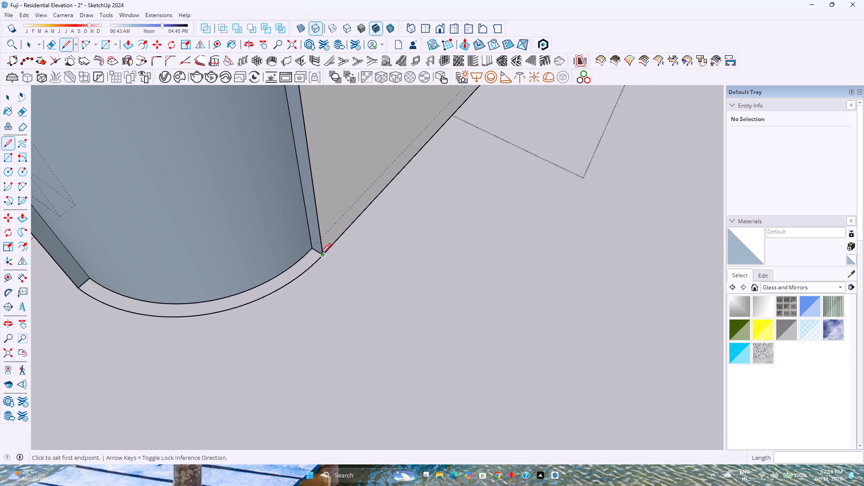
pyautogui.scroll(3, 320, 254)
pyautogui.moveTo(307, 248); pyautogui.dragTo(454, 236, button='middle')
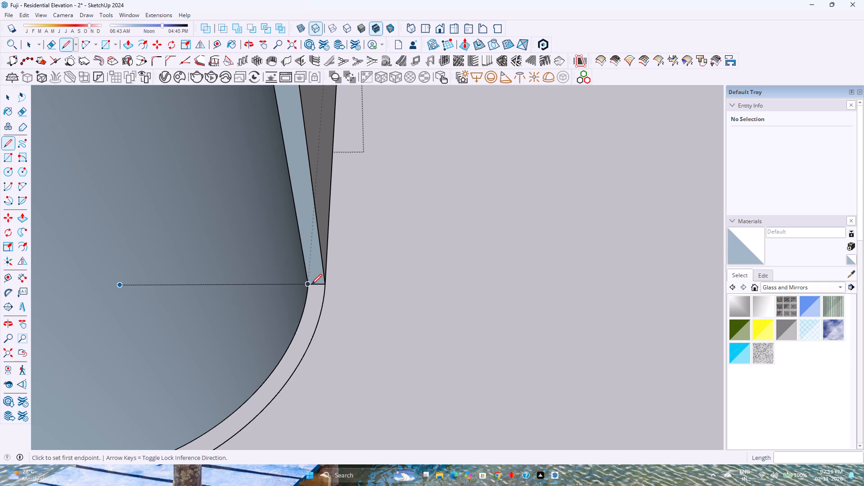
pyautogui.click(311, 284)
pyautogui.click(324, 284)
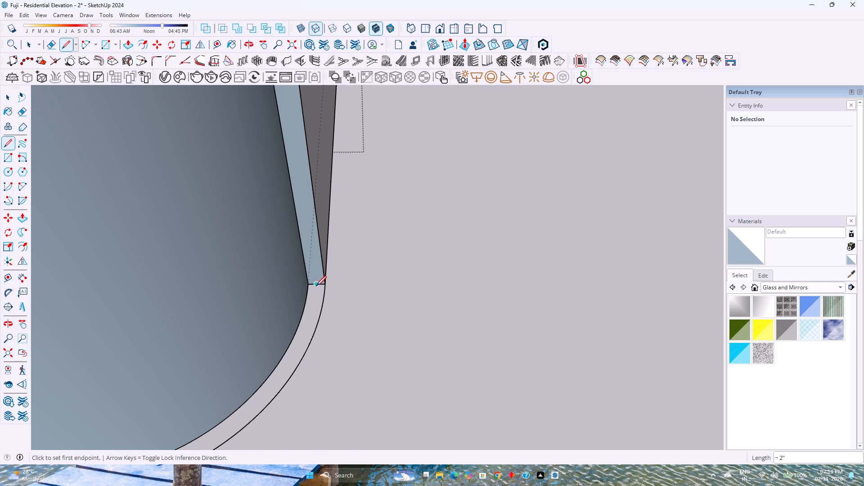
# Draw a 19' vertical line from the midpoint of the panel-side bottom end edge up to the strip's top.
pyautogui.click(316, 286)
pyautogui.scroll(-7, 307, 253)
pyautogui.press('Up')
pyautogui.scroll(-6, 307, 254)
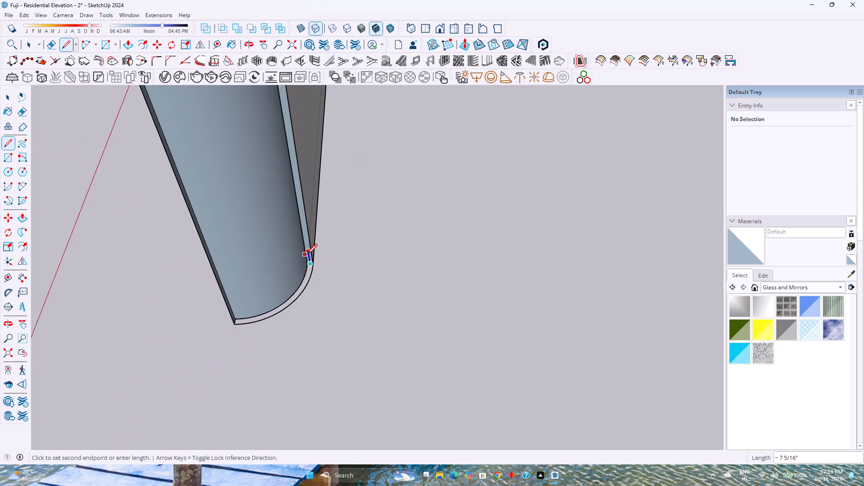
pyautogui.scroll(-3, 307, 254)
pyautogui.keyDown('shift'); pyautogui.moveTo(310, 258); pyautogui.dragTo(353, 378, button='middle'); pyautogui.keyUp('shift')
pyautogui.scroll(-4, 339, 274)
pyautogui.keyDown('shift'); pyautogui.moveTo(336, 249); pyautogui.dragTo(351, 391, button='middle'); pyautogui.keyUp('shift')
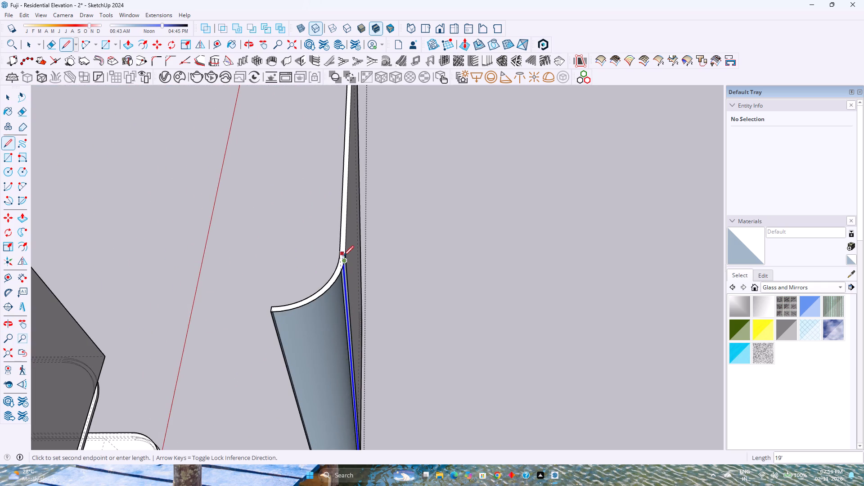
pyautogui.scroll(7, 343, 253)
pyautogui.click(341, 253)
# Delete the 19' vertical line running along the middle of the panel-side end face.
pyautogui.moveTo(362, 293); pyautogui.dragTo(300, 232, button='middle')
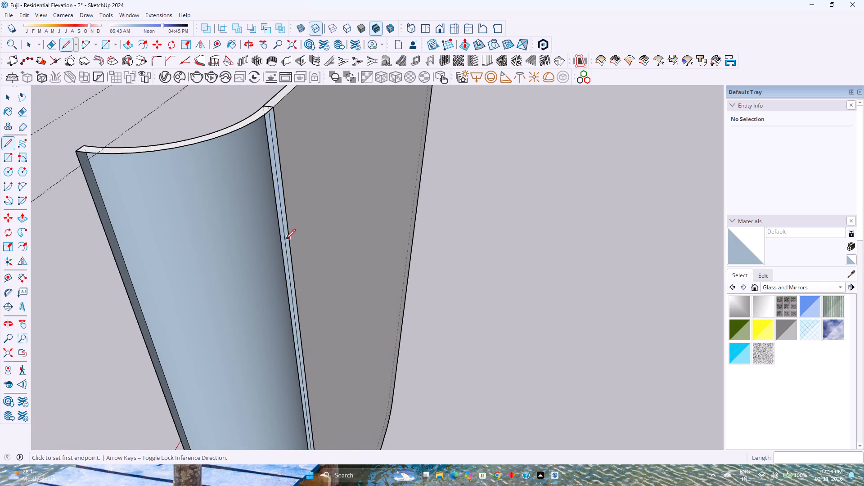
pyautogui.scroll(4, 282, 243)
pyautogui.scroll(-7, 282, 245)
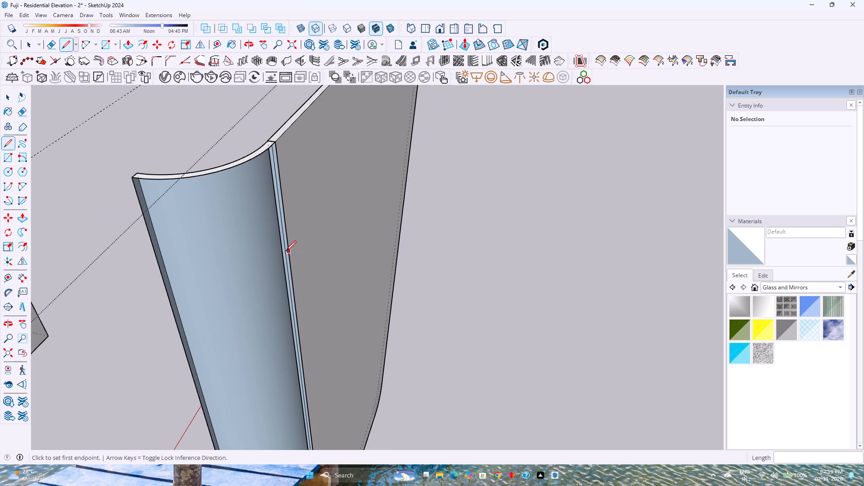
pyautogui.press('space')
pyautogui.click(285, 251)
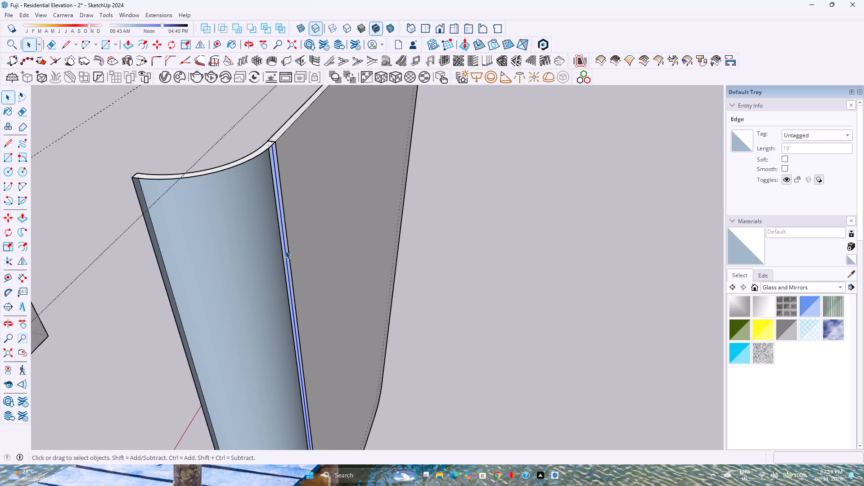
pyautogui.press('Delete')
# Set the curved strip's upper outer arc to 120 segments.
pyautogui.scroll(3, 285, 252)
pyautogui.scroll(-2, 285, 252)
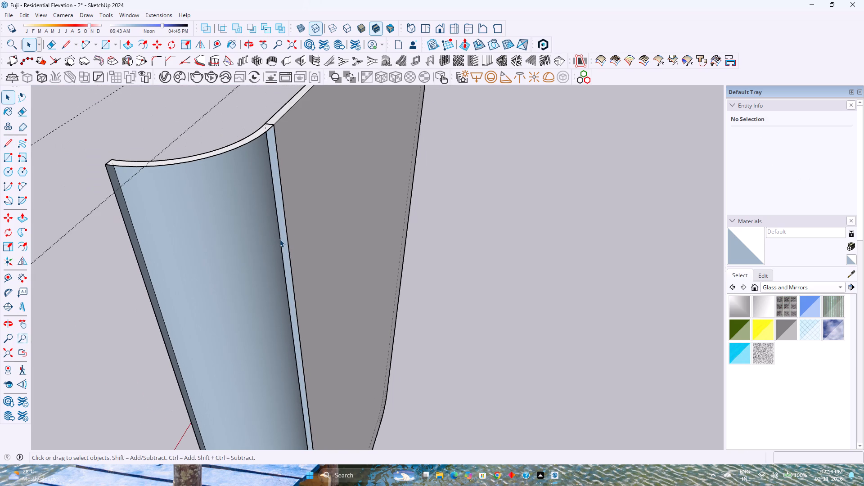
pyautogui.moveTo(279, 239); pyautogui.dragTo(537, 255, button='middle')
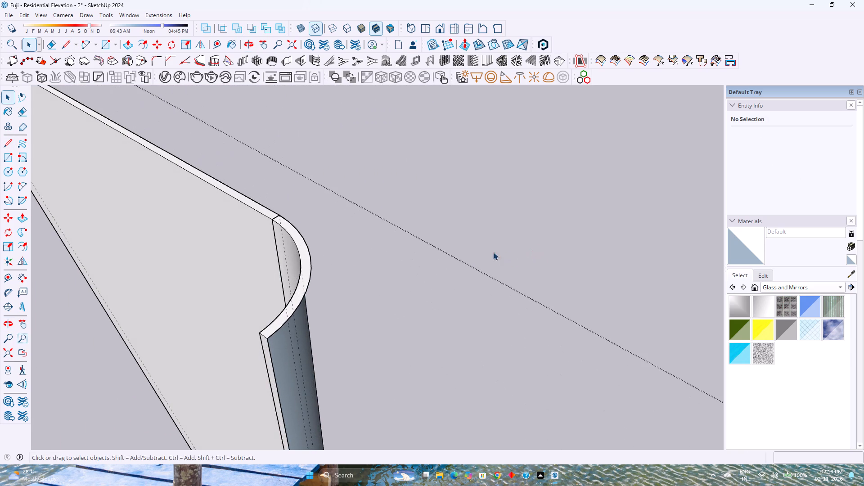
pyautogui.press('k')
pyautogui.scroll(-5, 435, 260)
pyautogui.keyDown('shift'); pyautogui.moveTo(301, 319); pyautogui.dragTo(348, 245, button='middle'); pyautogui.keyUp('shift')
pyautogui.scroll(3, 440, 247)
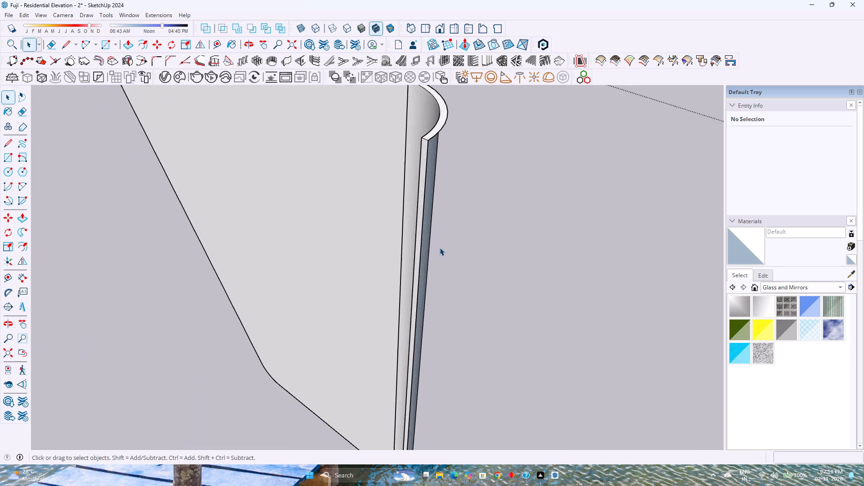
pyautogui.moveTo(440, 247); pyautogui.dragTo(304, 319, button='middle')
pyautogui.click(353, 241)
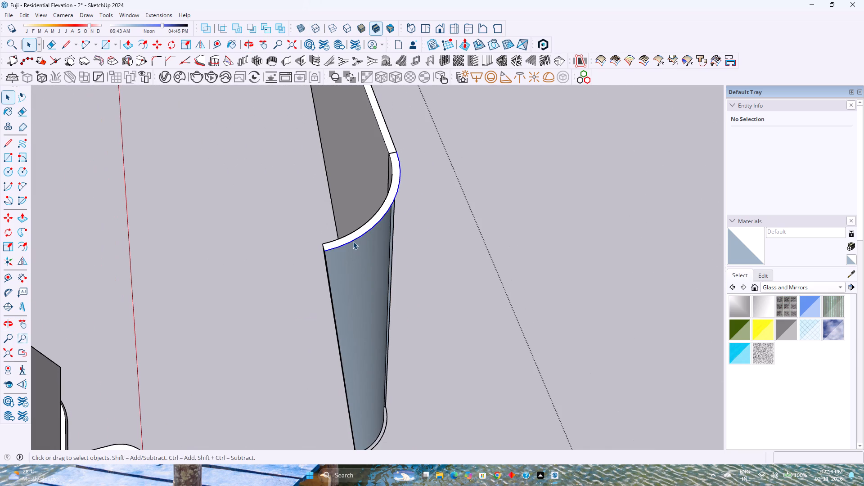
pyautogui.click(815, 157)
pyautogui.press('0')
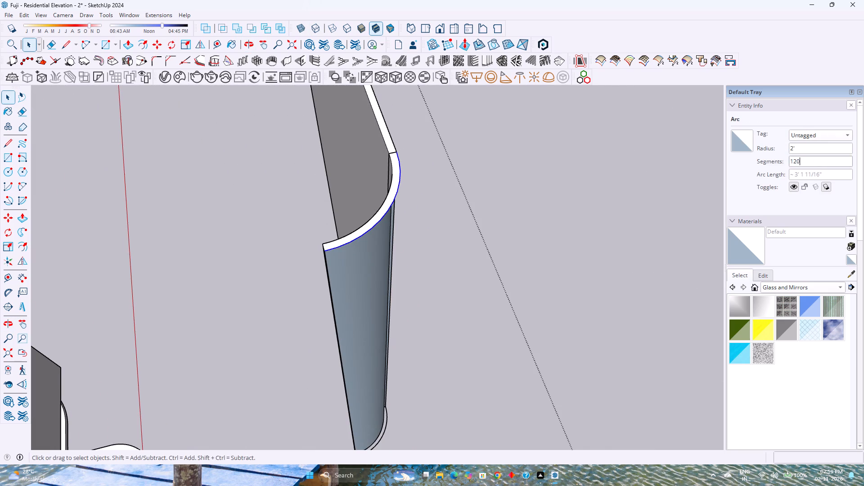
pyautogui.press('Return')
# Offset the curved strip's upper inner arc about 2" outward to the outer arc.
pyautogui.scroll(2, 402, 192)
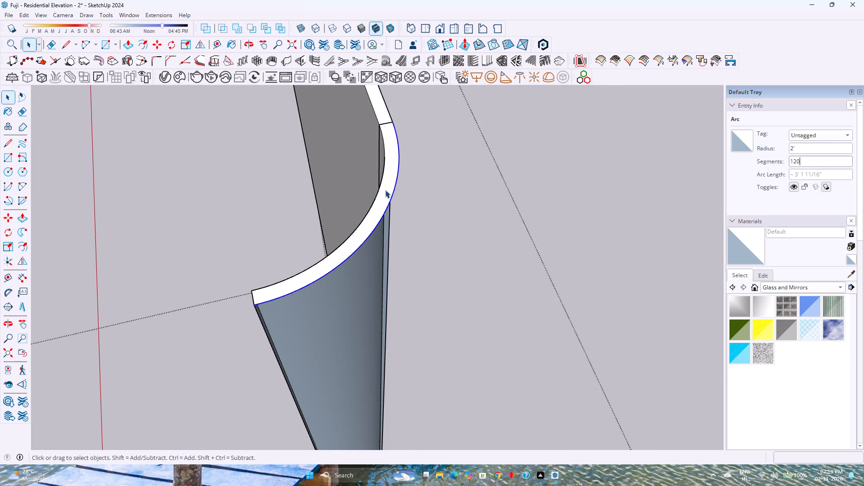
pyautogui.scroll(2, 382, 189)
pyautogui.click(379, 183)
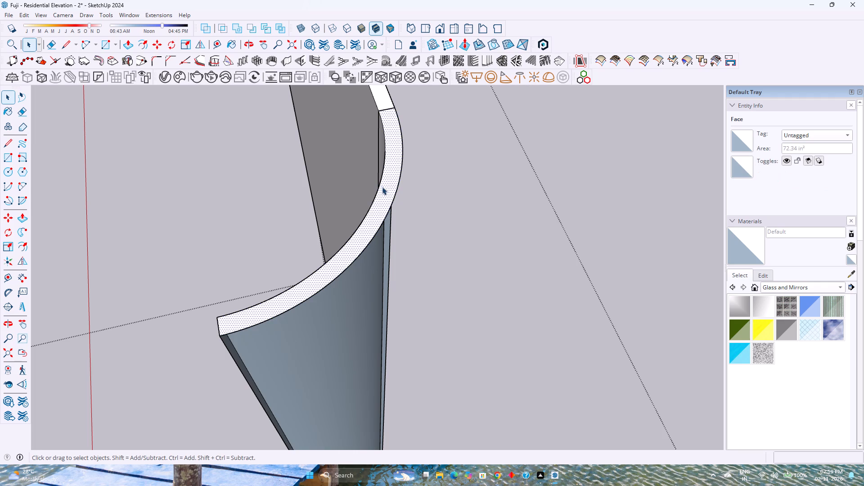
pyautogui.click(380, 181)
pyautogui.doubleClick(380, 181)
pyautogui.click(370, 208)
pyautogui.moveTo(371, 208); pyautogui.dragTo(274, 355, button='middle')
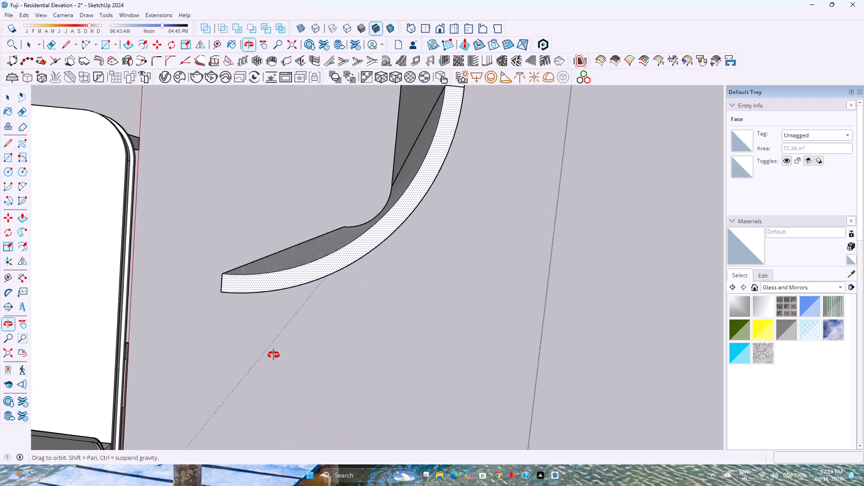
pyautogui.moveTo(274, 355); pyautogui.dragTo(272, 356, button='middle')
pyautogui.click(322, 263)
pyautogui.click(322, 259)
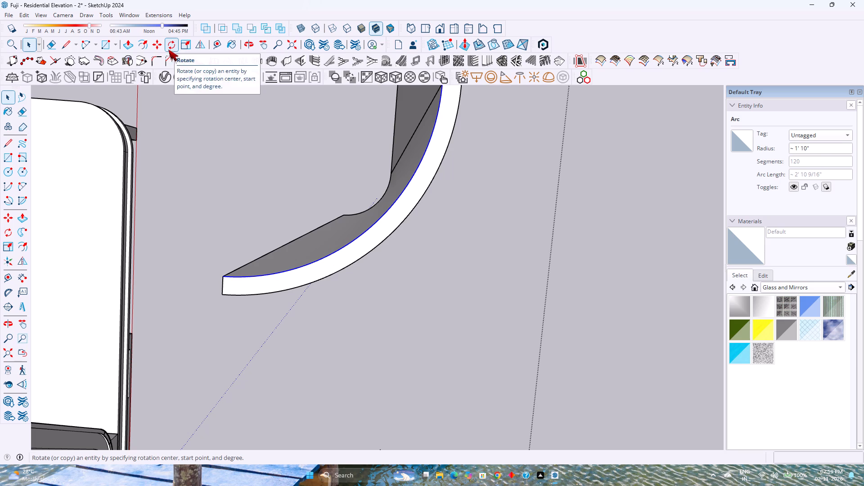
pyautogui.click(148, 47)
pyautogui.click(330, 259)
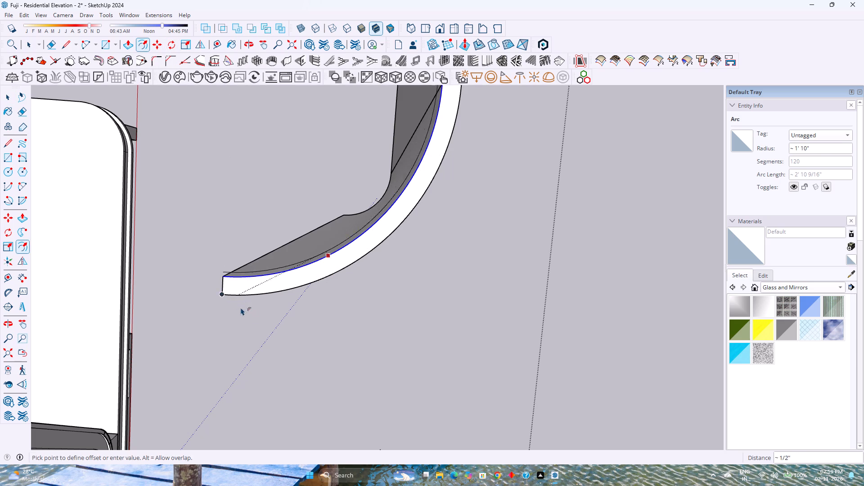
pyautogui.click(327, 278)
# Push the curved strip's top face down 19' to the base with Push/Pull.
pyautogui.moveTo(350, 292); pyautogui.dragTo(317, 271, button='middle')
pyautogui.scroll(-3, 323, 269)
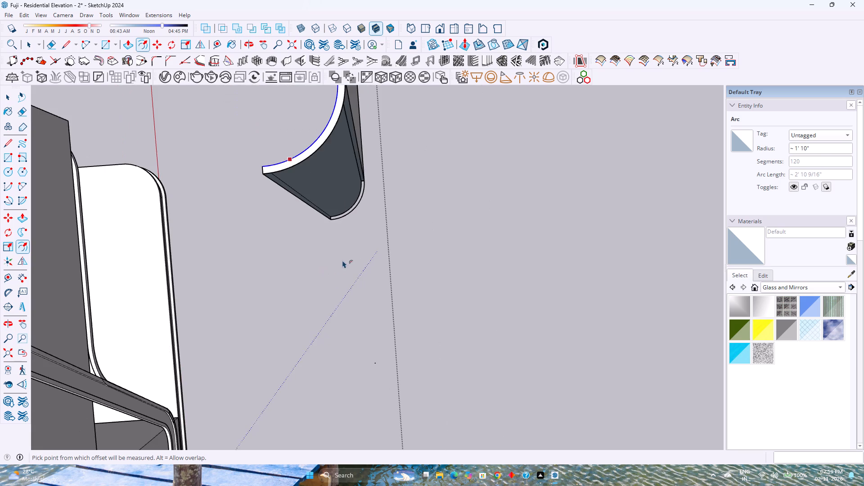
pyautogui.keyDown('shift'); pyautogui.moveTo(353, 255); pyautogui.dragTo(395, 321, button='middle'); pyautogui.keyUp('shift')
pyautogui.press('p')
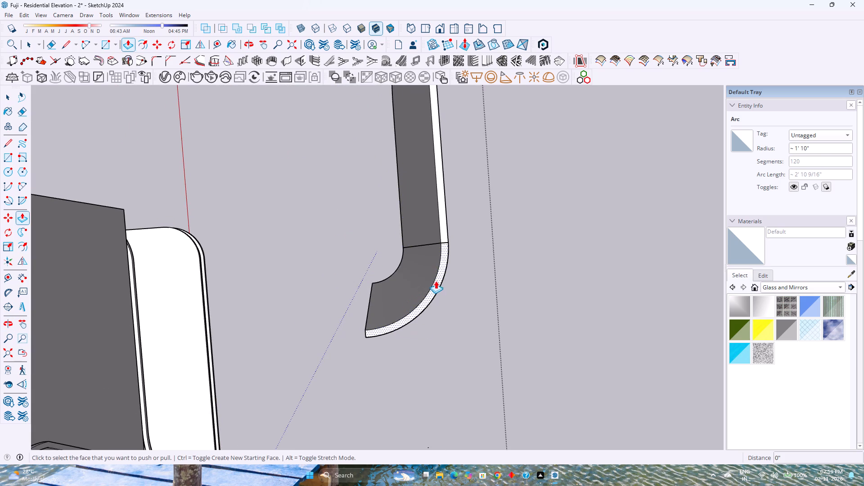
pyautogui.click(436, 280)
pyautogui.moveTo(463, 309); pyautogui.dragTo(298, 207, button='middle')
pyautogui.scroll(-6, 298, 207)
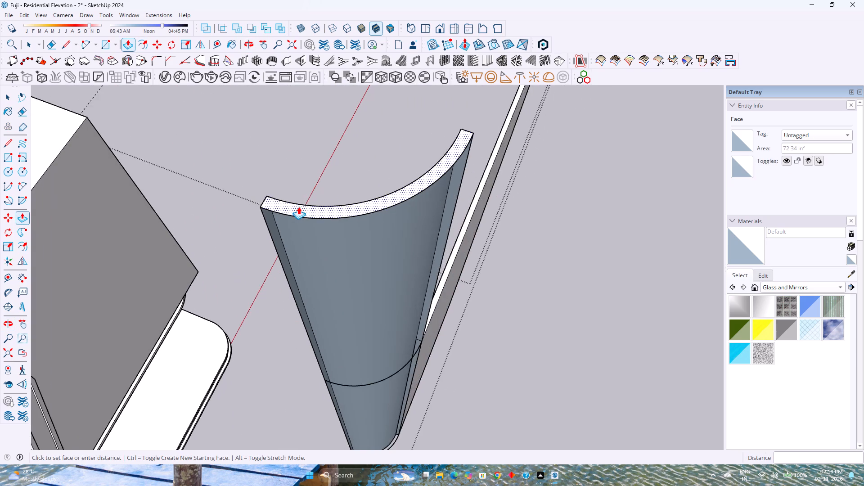
pyautogui.scroll(-7, 298, 207)
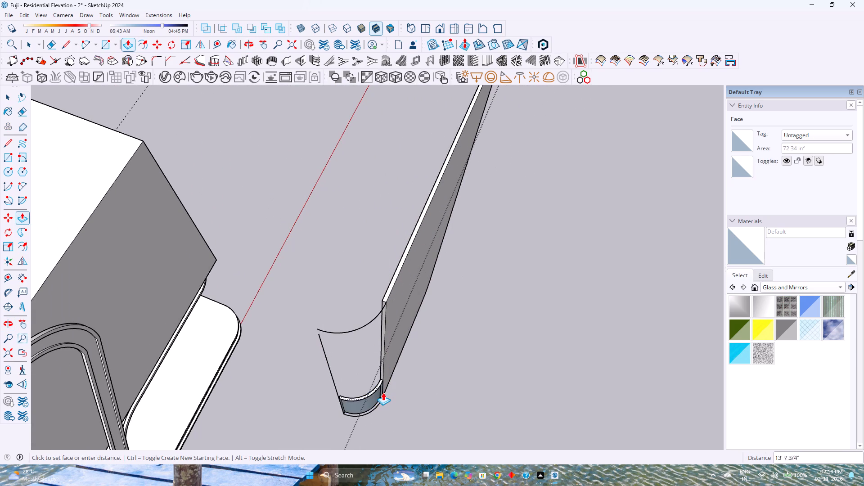
pyautogui.click(382, 399)
# Erase the leftover upper arc and vertical edge above the curved base strip.
pyautogui.scroll(3, 378, 404)
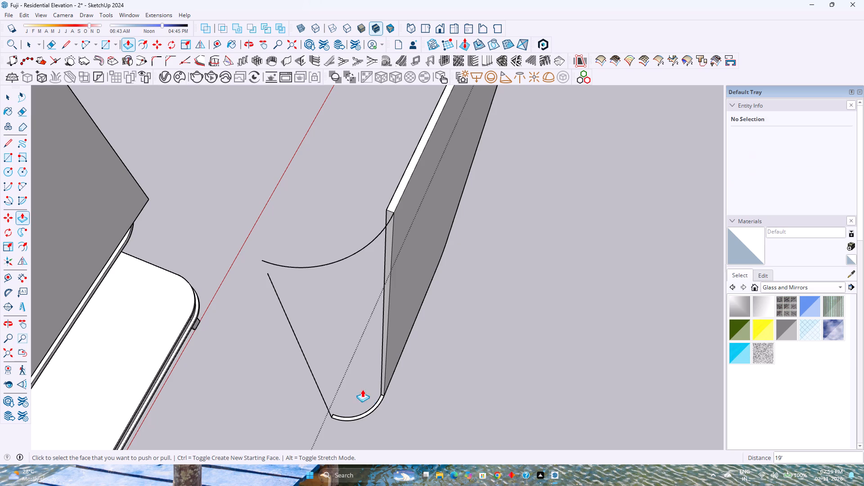
pyautogui.press('e')
pyautogui.moveTo(281, 264); pyautogui.dragTo(271, 296)
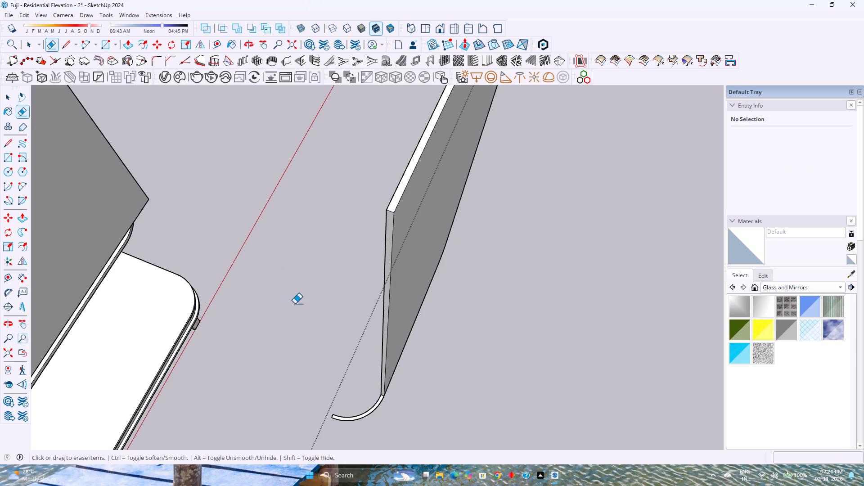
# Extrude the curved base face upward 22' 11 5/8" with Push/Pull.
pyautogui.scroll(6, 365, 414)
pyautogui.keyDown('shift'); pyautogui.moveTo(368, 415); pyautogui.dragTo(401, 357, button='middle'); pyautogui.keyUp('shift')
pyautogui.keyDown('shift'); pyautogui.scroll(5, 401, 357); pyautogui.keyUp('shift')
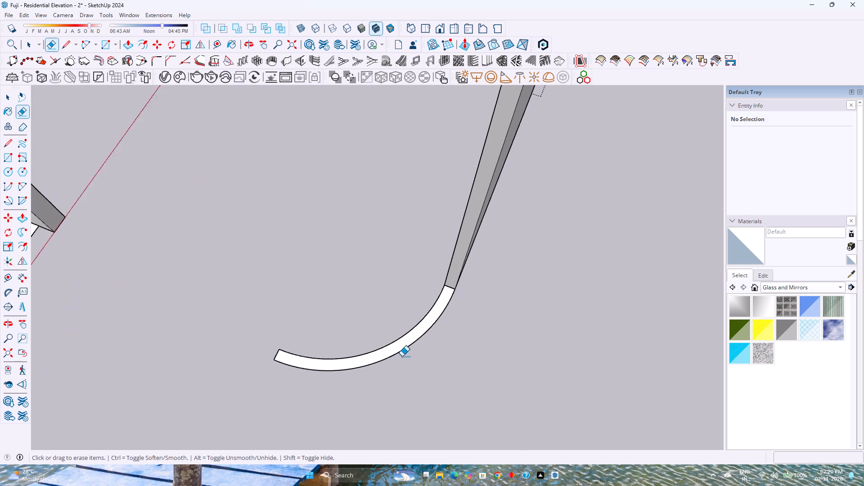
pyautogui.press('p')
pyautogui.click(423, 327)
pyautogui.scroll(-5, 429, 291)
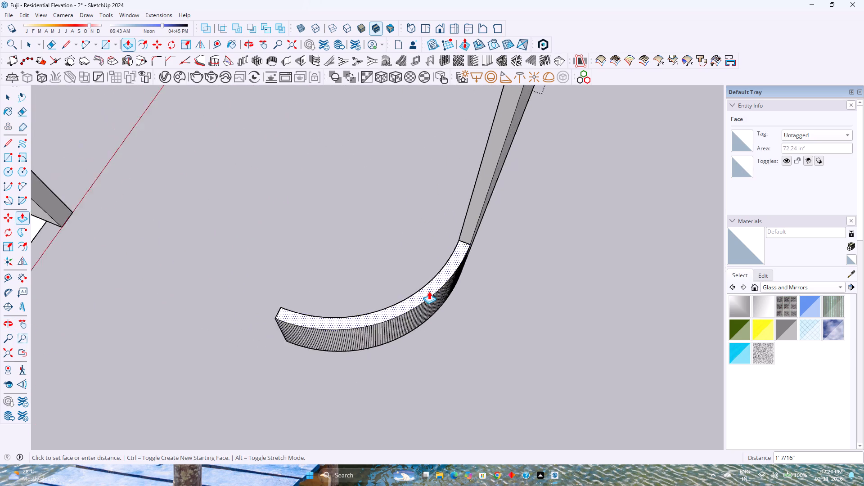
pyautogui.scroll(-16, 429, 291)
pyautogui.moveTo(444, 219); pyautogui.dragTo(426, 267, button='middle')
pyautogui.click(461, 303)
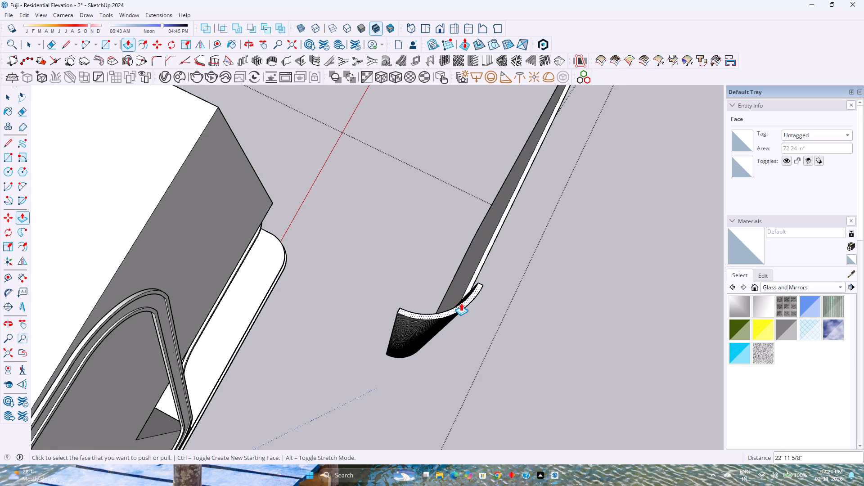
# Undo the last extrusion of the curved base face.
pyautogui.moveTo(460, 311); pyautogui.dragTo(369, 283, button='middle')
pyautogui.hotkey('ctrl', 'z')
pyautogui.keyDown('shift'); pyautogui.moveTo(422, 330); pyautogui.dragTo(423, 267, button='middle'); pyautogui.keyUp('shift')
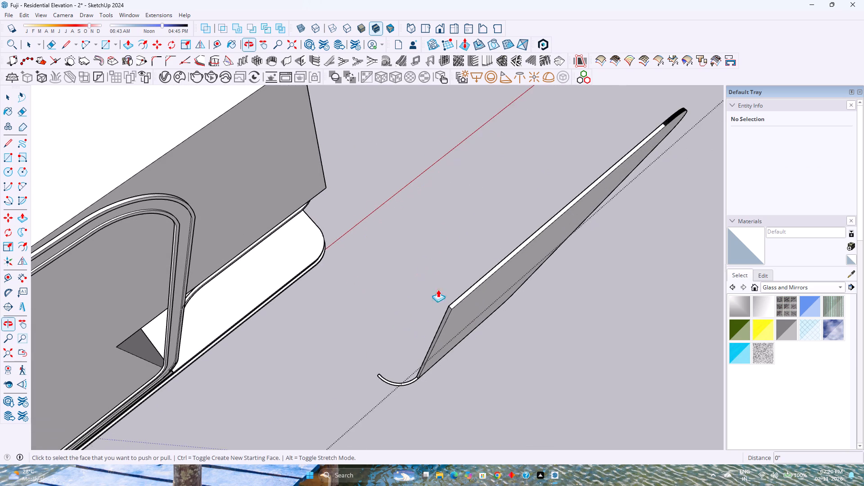
# Extrude the curved base strip's face upward 19' with Push/Pull, level with the top of the adjoining flat panel.
pyautogui.scroll(6, 416, 373)
pyautogui.click(413, 384)
pyautogui.scroll(-4, 422, 324)
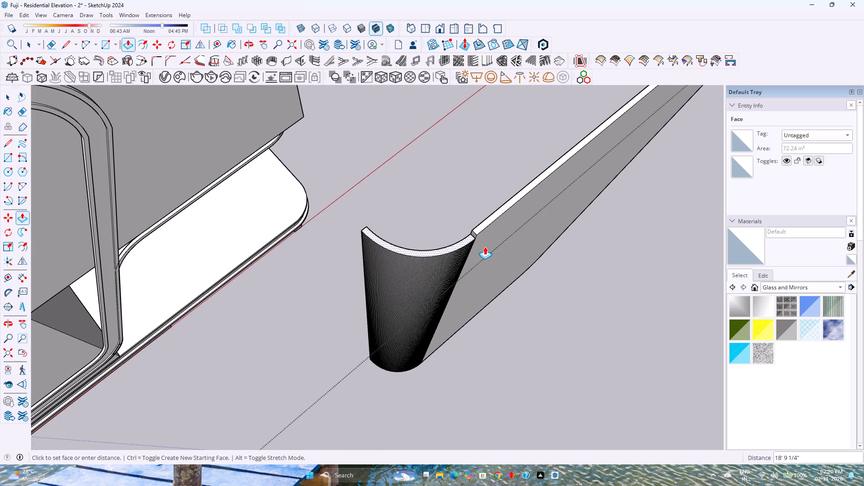
pyautogui.click(478, 236)
pyautogui.moveTo(473, 276); pyautogui.dragTo(379, 255, button='middle')
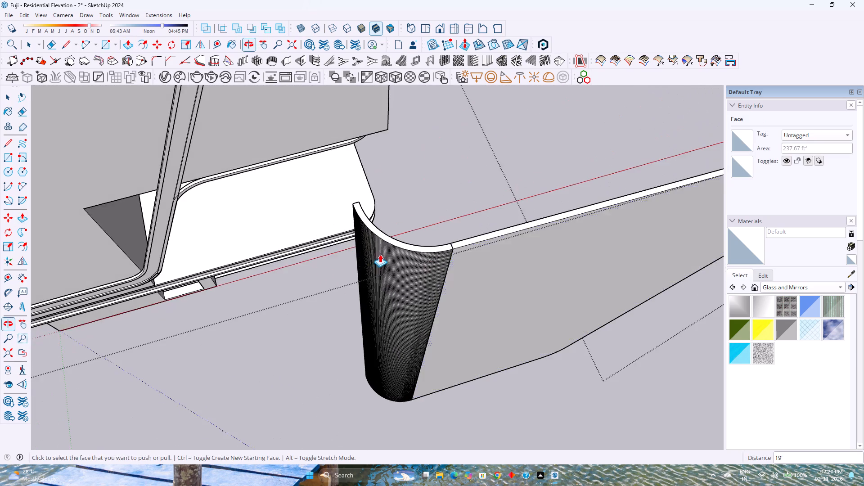
pyautogui.scroll(-4, 380, 254)
pyautogui.press('space')
pyautogui.scroll(-3, 405, 292)
pyautogui.press('Escape')
# Examine the rebuilt panel with its curved end from several sides, comparing it with the building's rounded facade band.
pyautogui.moveTo(420, 308); pyautogui.dragTo(324, 246, button='middle')
pyautogui.scroll(-2, 323, 243)
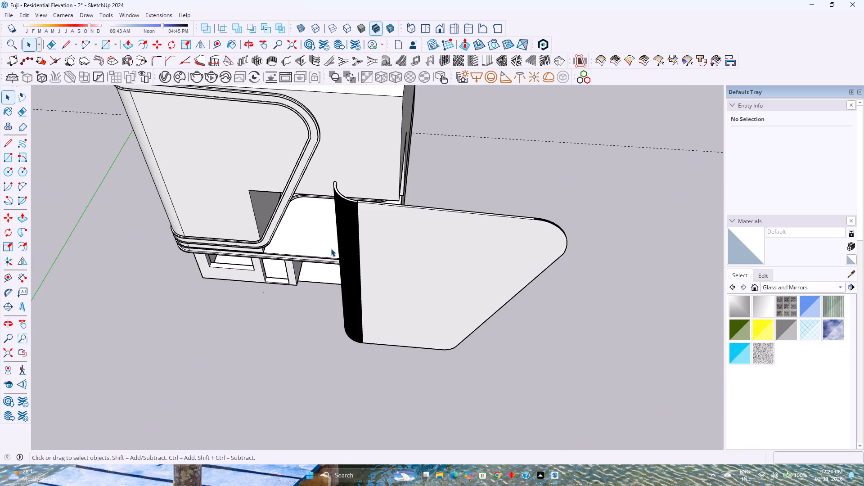
pyautogui.moveTo(419, 288); pyautogui.dragTo(267, 270, button='middle')
pyautogui.moveTo(404, 348); pyautogui.dragTo(434, 275, button='middle')
pyautogui.moveTo(463, 266); pyautogui.dragTo(175, 315, button='middle')
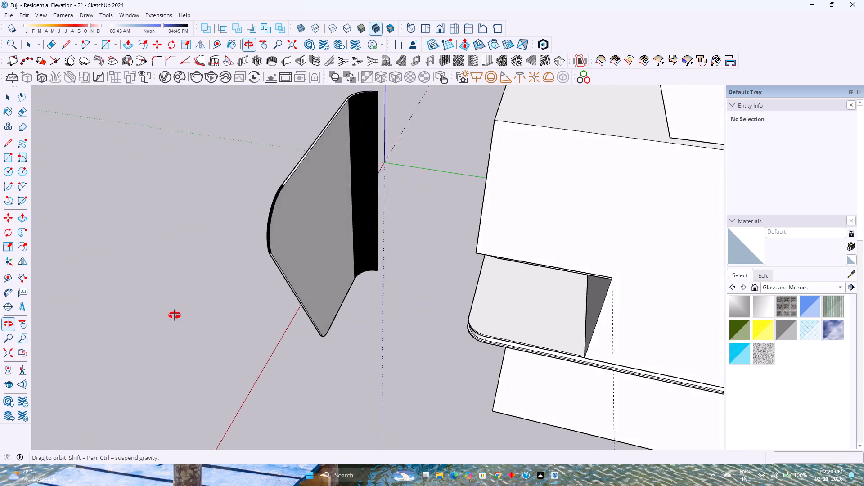
pyautogui.moveTo(175, 315); pyautogui.dragTo(187, 288, button='middle')
pyautogui.scroll(2, 298, 238)
pyautogui.keyDown('shift'); pyautogui.moveTo(334, 225); pyautogui.dragTo(310, 319, button='middle'); pyautogui.keyUp('shift')
pyautogui.moveTo(299, 330); pyautogui.dragTo(419, 320, button='middle')
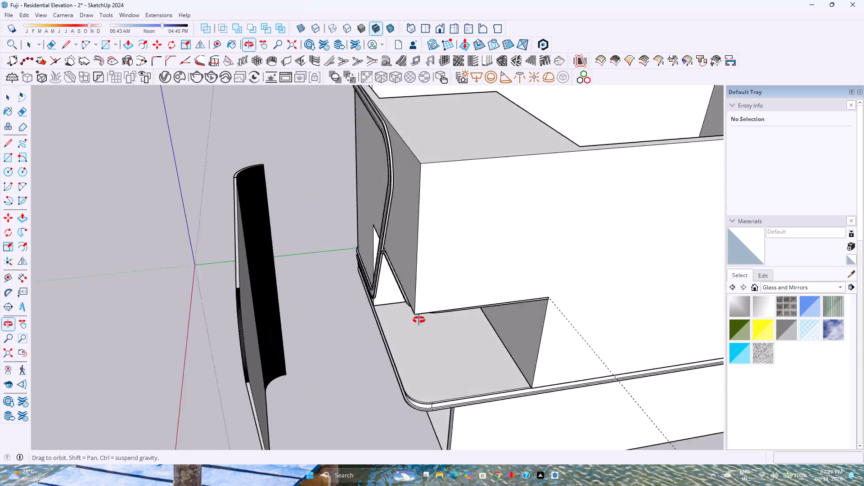
pyautogui.moveTo(419, 320); pyautogui.dragTo(547, 286, button='middle')
pyautogui.scroll(-3, 553, 272)
pyautogui.keyDown('shift'); pyautogui.moveTo(444, 295); pyautogui.dragTo(493, 265, button='middle'); pyautogui.keyUp('shift')
pyautogui.scroll(3, 419, 310)
pyautogui.moveTo(470, 291); pyautogui.dragTo(427, 299, button='middle')
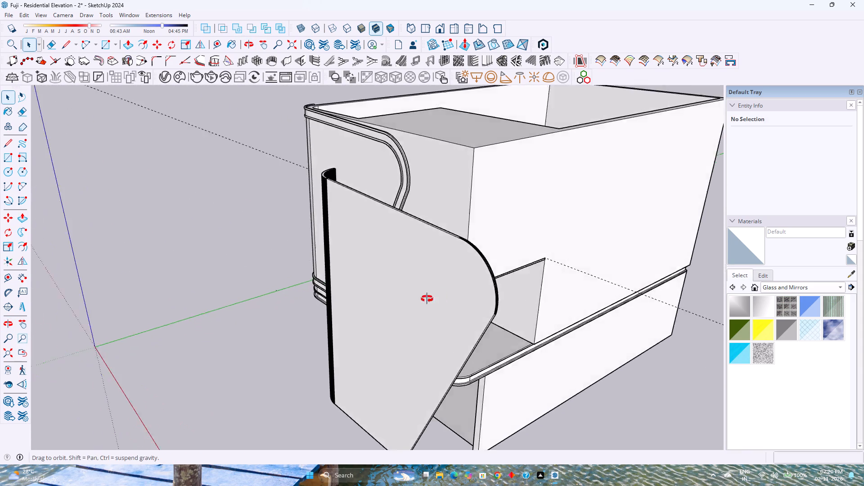
pyautogui.moveTo(427, 299); pyautogui.dragTo(202, 363, button='middle')
pyautogui.scroll(-3, 242, 338)
pyautogui.moveTo(245, 338); pyautogui.dragTo(414, 300, button='middle')
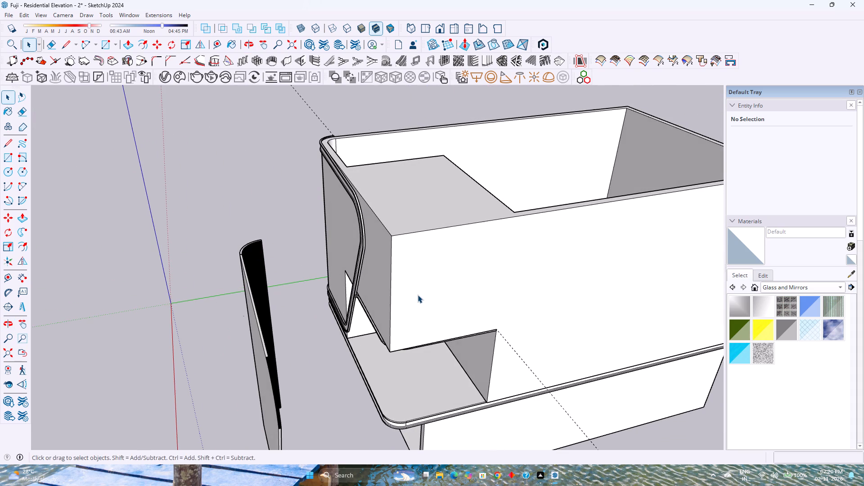
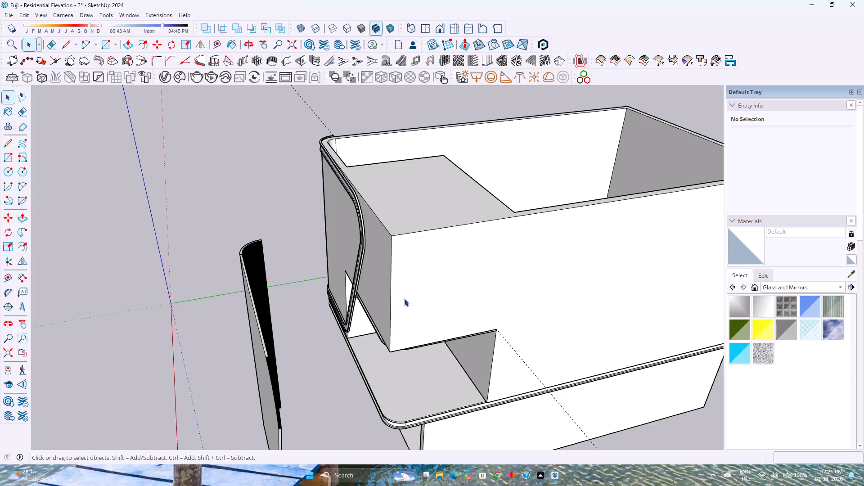
# Open the detached curved facade panel group for editing and select its large flat face.
pyautogui.moveTo(391, 317); pyautogui.dragTo(417, 315, button='middle')
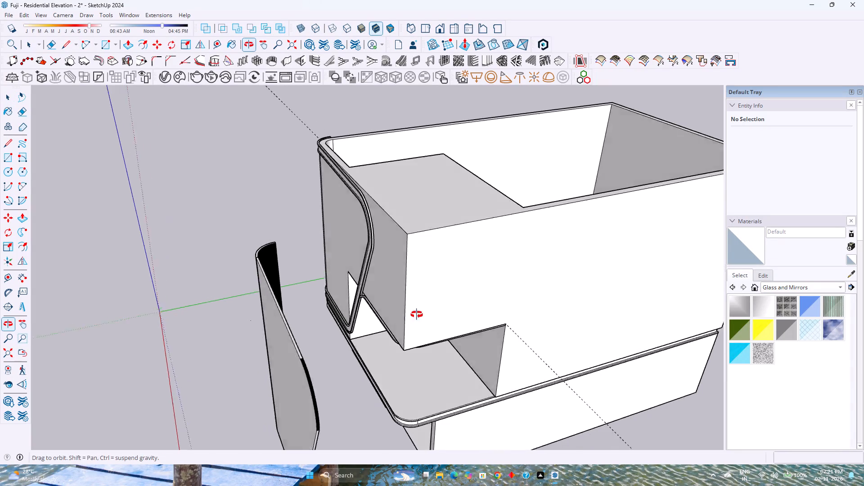
pyautogui.moveTo(417, 315); pyautogui.dragTo(583, 277, button='middle')
pyautogui.scroll(-3, 581, 275)
pyautogui.doubleClick(565, 285)
pyautogui.scroll(1, 562, 285)
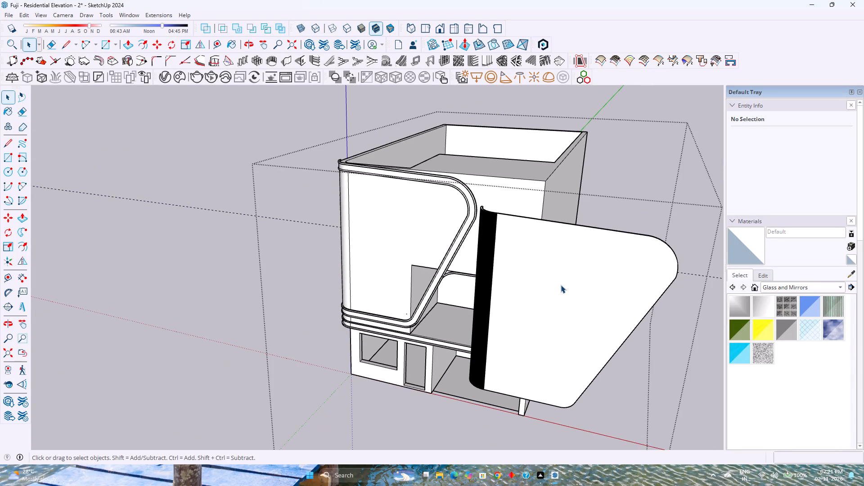
pyautogui.click(561, 285)
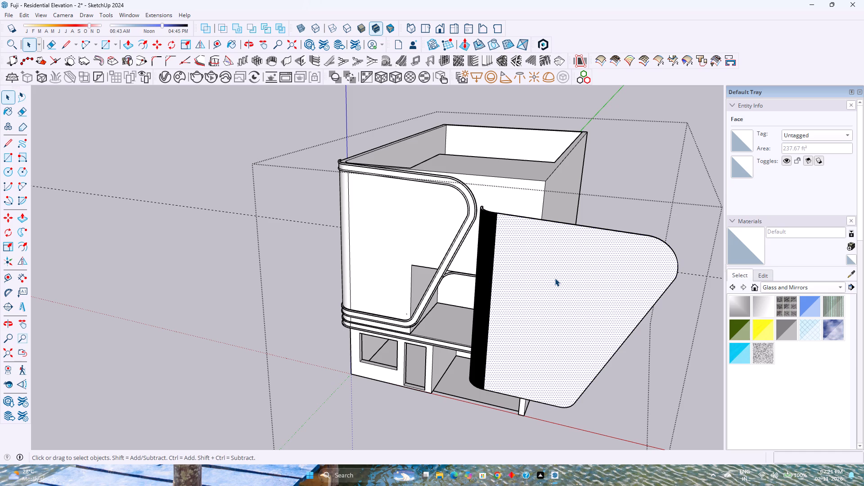
pyautogui.moveTo(554, 276); pyautogui.dragTo(299, 352, button='middle')
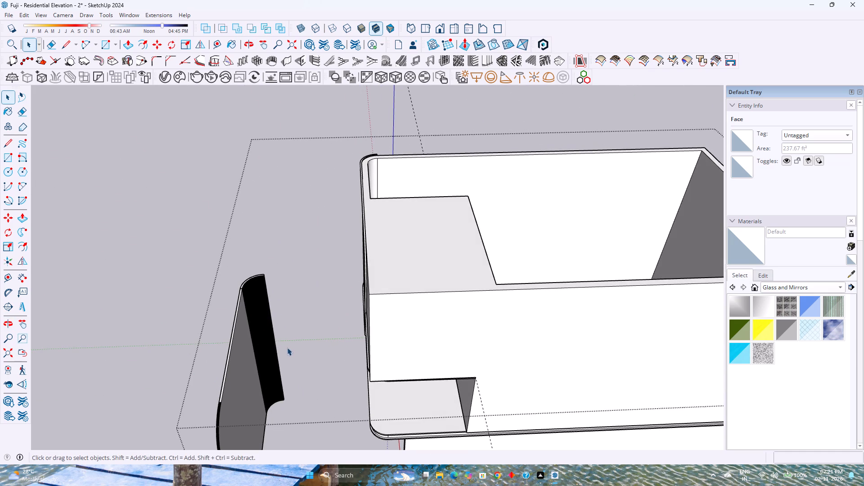
pyautogui.keyDown('shift'); pyautogui.moveTo(285, 346); pyautogui.dragTo(351, 286, button='middle'); pyautogui.keyUp('shift')
pyautogui.scroll(-2, 349, 287)
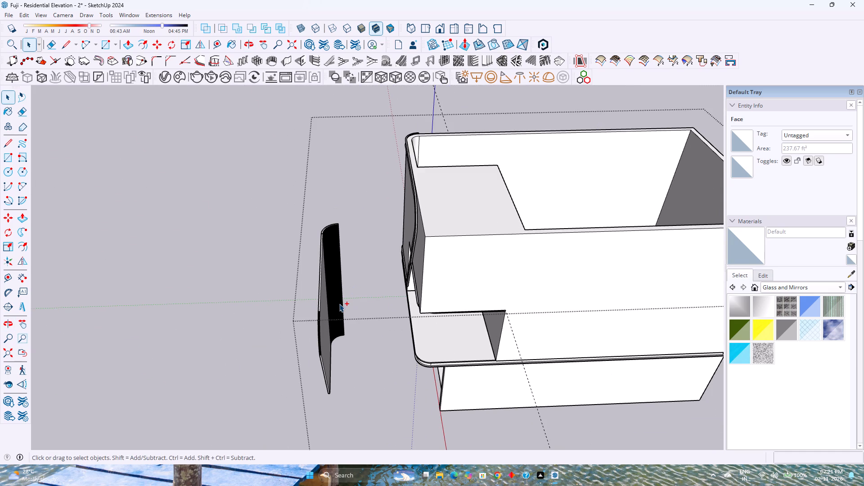
# Undo the recent edits to the detached panel until its curved end is a single surface without thickness.
pyautogui.hotkey('ctrl', 'z')
pyautogui.hotkey('ctrl', 'z')
pyautogui.hotkey('ctrl', 'z')
pyautogui.hotkey('ctrl', 'z')
pyautogui.hotkey('ctrl', 'z')
pyautogui.hotkey('ctrl', 'z')
pyautogui.hotkey('ctrl', 'z')
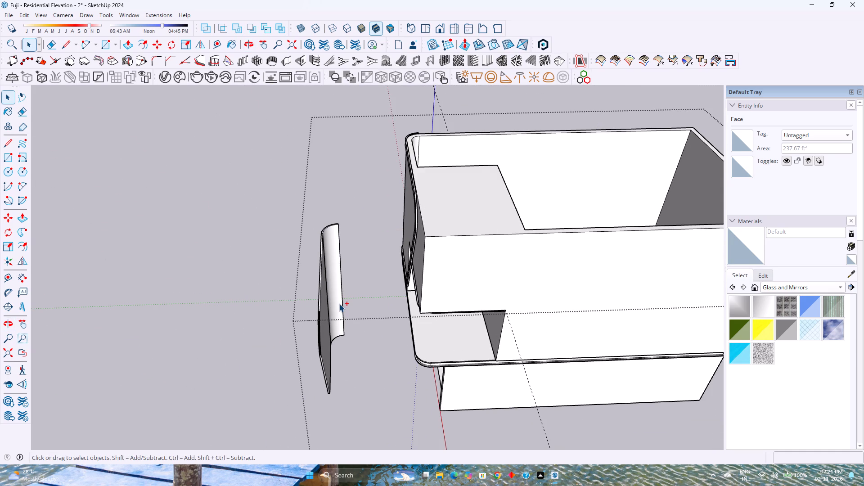
pyautogui.hotkey('ctrl', 'z')
pyautogui.hotkey('ctrl', 'z')
pyautogui.hotkey('ctrl', 'z')
pyautogui.hotkey('ctrl', 'z')
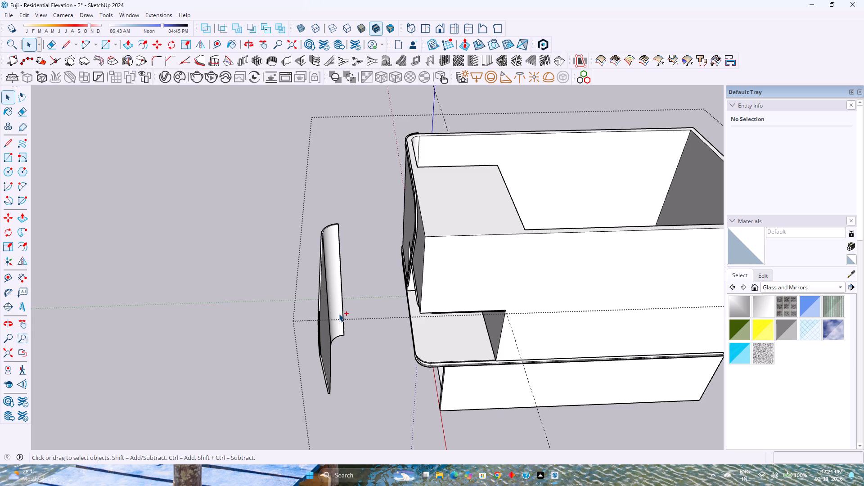
pyautogui.hotkey('ctrl', 'z')
pyautogui.hotkey('ctrl', 'z')
pyautogui.hotkey('ctrl', 'z')
pyautogui.hotkey('ctrl', 'z')
pyautogui.scroll(3, 325, 242)
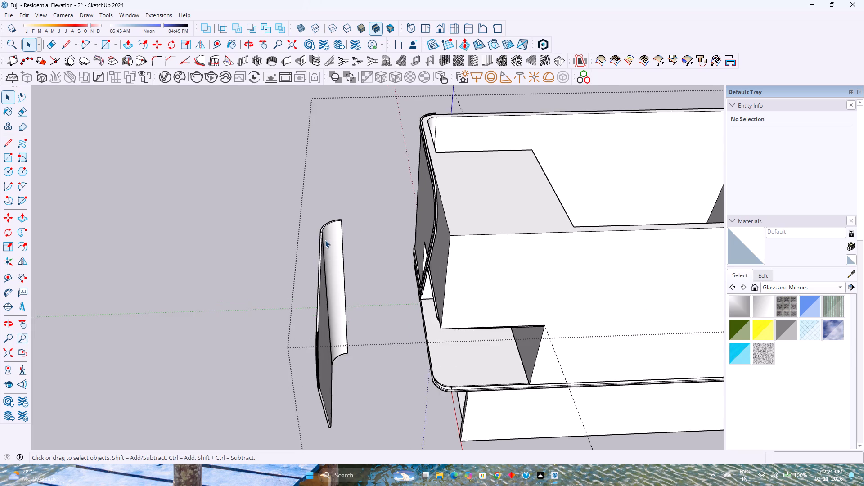
pyautogui.scroll(5, 325, 240)
pyautogui.moveTo(324, 239); pyautogui.dragTo(266, 340, button='middle')
pyautogui.scroll(3, 313, 285)
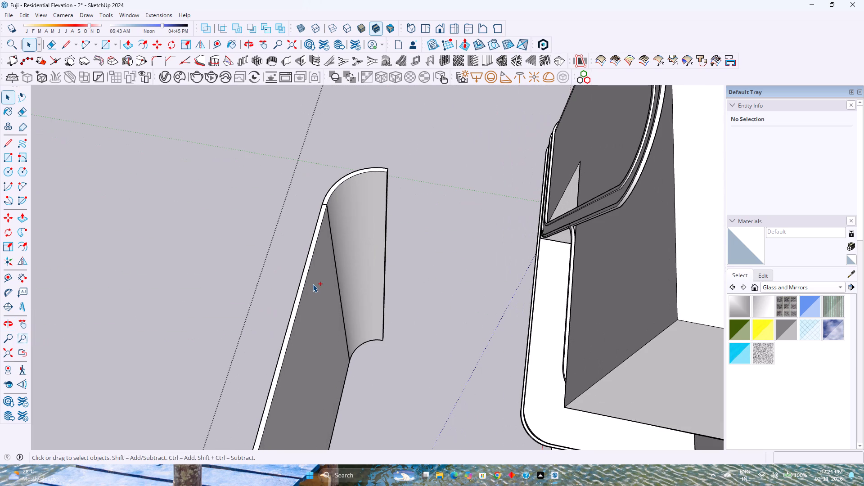
pyautogui.hotkey('ctrl', 'z')
pyautogui.hotkey('ctrl', 'z')
pyautogui.hotkey('ctrl', 'z')
pyautogui.hotkey('ctrl', 'z')
pyautogui.hotkey('ctrl', 'z')
pyautogui.hotkey('ctrl', 'z')
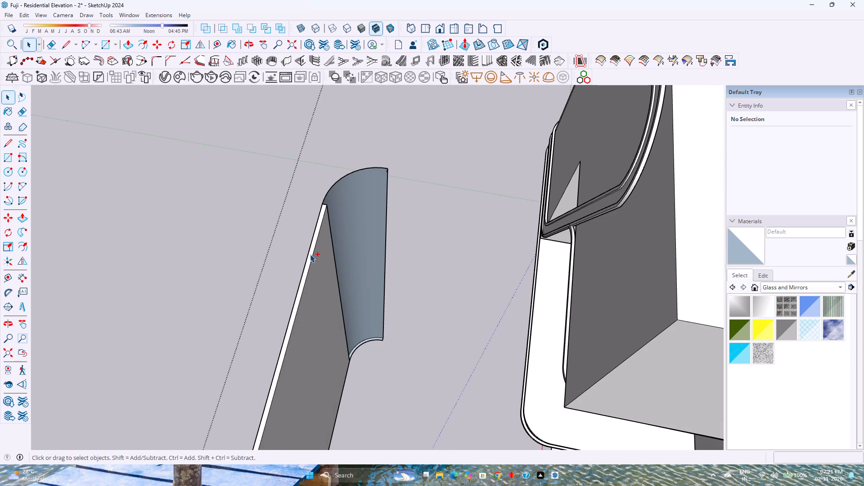
pyautogui.hotkey('ctrl', 'z')
pyautogui.hotkey('ctrl', 'z')
pyautogui.hotkey('ctrl', 'z')
pyautogui.hotkey('ctrl', 'z')
pyautogui.hotkey('ctrl', 'z')
pyautogui.hotkey('ctrl', 'z')
# Push/Pull the detached panel's large flat inner face by 1 inch.
pyautogui.press('p')
pyautogui.scroll(-3, 337, 316)
pyautogui.keyDown('shift'); pyautogui.moveTo(321, 342); pyautogui.dragTo(318, 296, button='middle'); pyautogui.keyUp('shift')
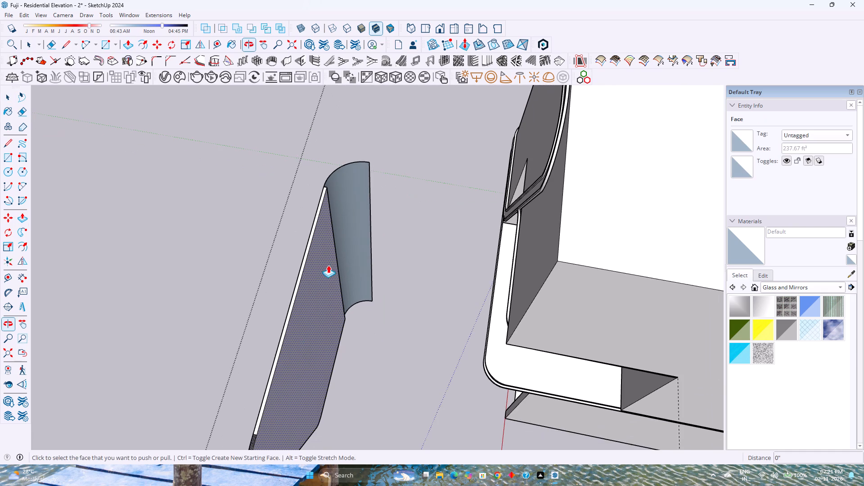
pyautogui.click(325, 279)
pyautogui.press('1')
pyautogui.press('Return')
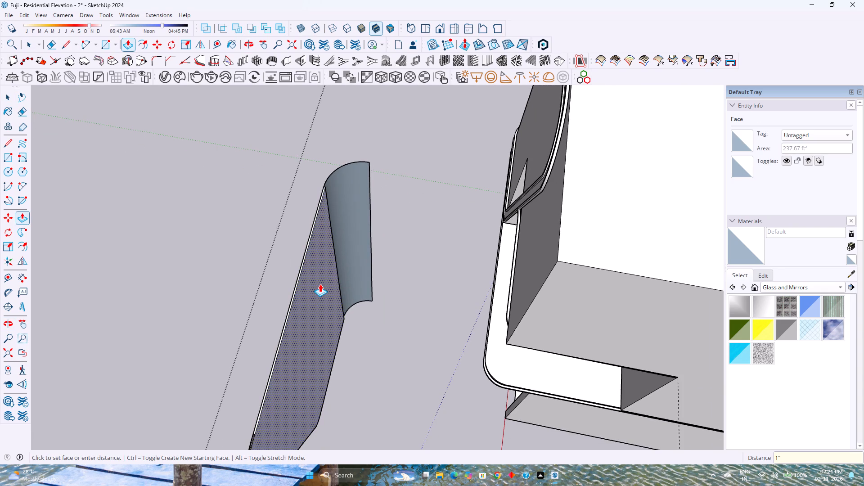
pyautogui.press('space')
# Examine the properties of the curved surface's top arc and the bottom arc.
pyautogui.scroll(4, 347, 308)
pyautogui.moveTo(351, 308); pyautogui.dragTo(346, 354, button='middle')
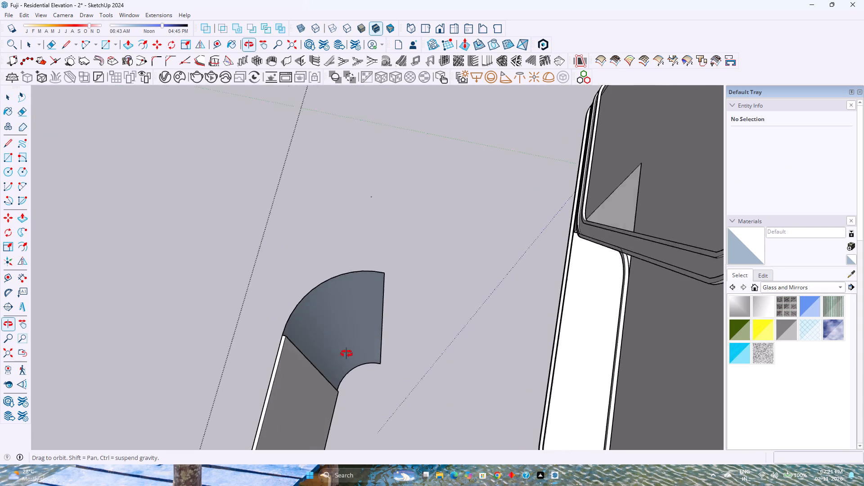
pyautogui.moveTo(346, 354); pyautogui.dragTo(346, 355, button='middle')
pyautogui.click(346, 313)
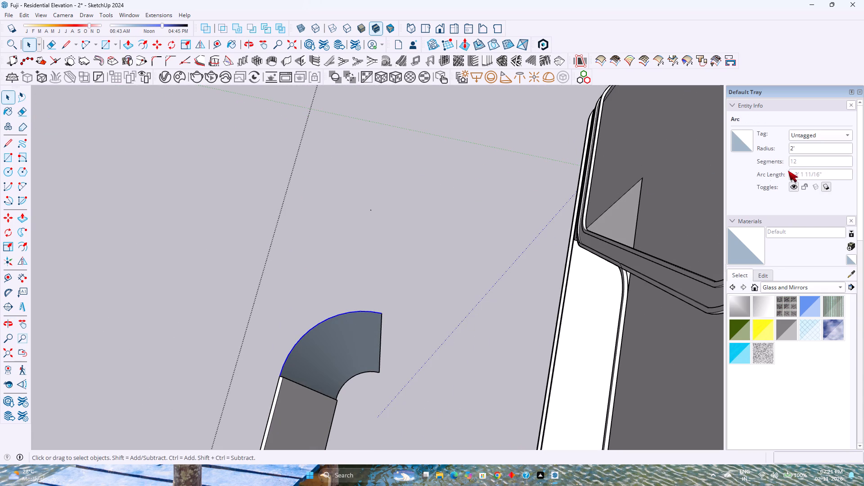
pyautogui.keyDown('shift'); pyautogui.moveTo(353, 365); pyautogui.dragTo(366, 306, button='middle'); pyautogui.keyUp('shift')
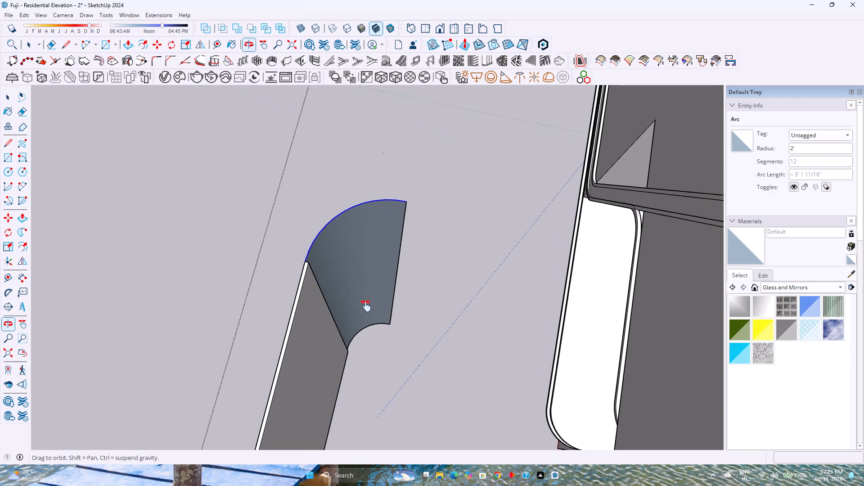
pyautogui.keyDown('shift'); pyautogui.moveTo(366, 306); pyautogui.dragTo(369, 300, button='middle'); pyautogui.keyUp('shift')
pyautogui.click(358, 330)
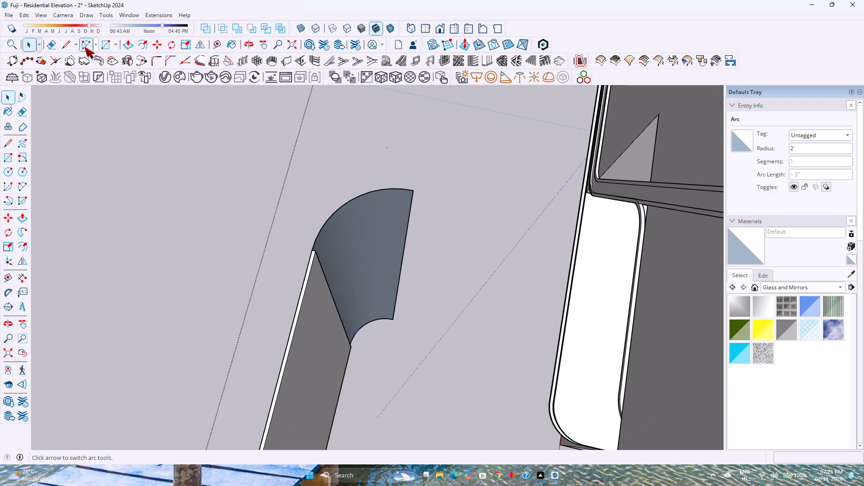
# Draw a 1-inch line from the free end of the curved surface's bottom arc toward the arc's inner side.
pyautogui.press('l')
pyautogui.scroll(4, 400, 321)
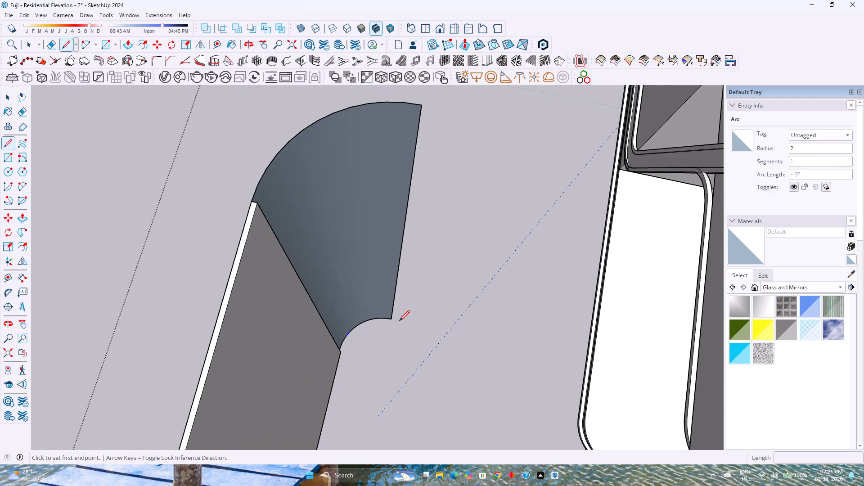
pyautogui.scroll(6, 399, 321)
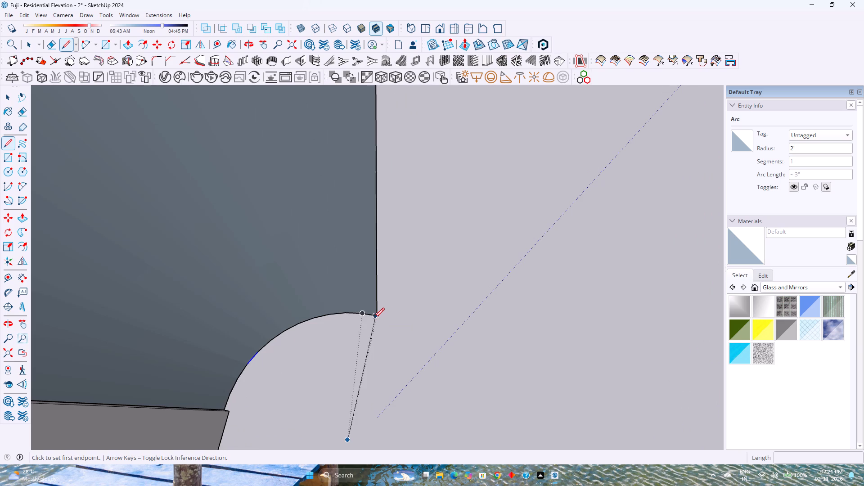
pyautogui.scroll(8, 374, 318)
pyautogui.scroll(-3, 374, 318)
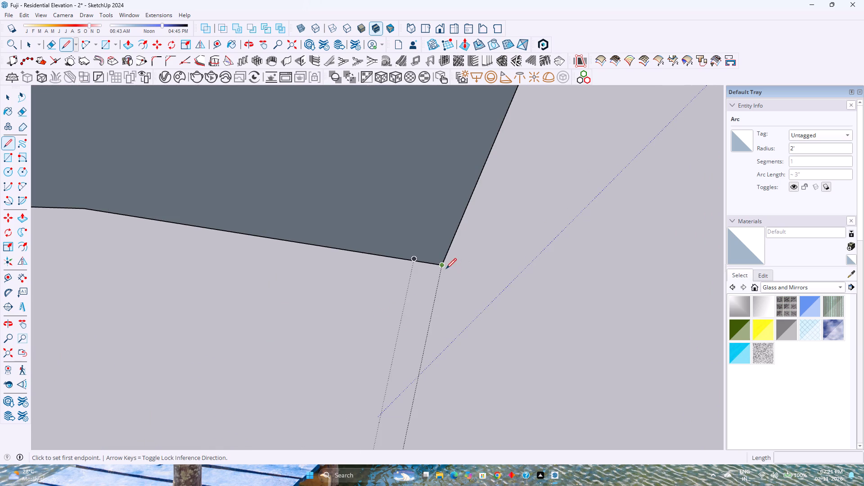
pyautogui.click(446, 269)
pyautogui.press('1')
pyautogui.press('Return')
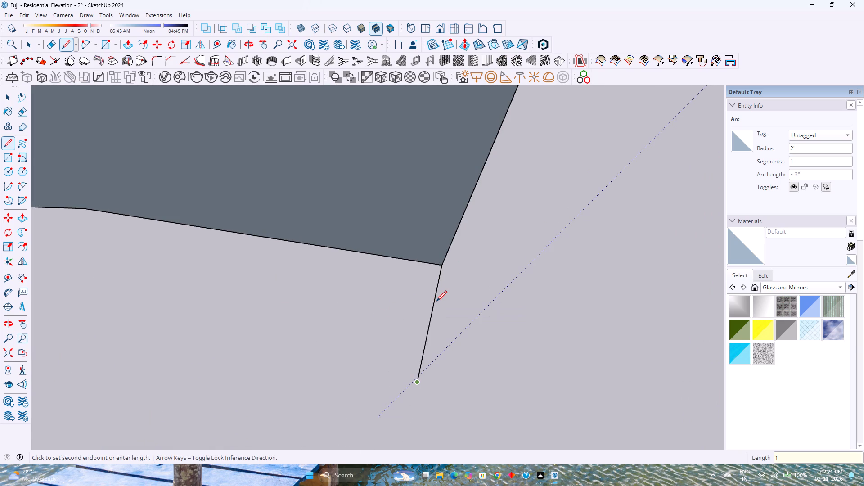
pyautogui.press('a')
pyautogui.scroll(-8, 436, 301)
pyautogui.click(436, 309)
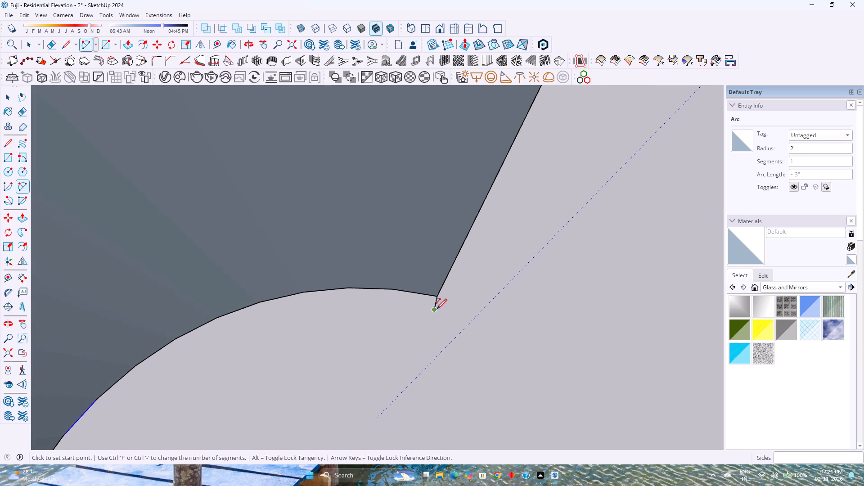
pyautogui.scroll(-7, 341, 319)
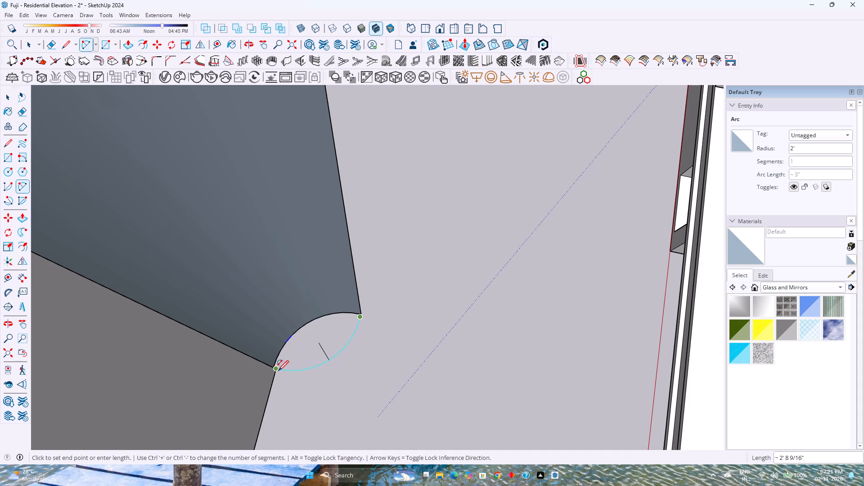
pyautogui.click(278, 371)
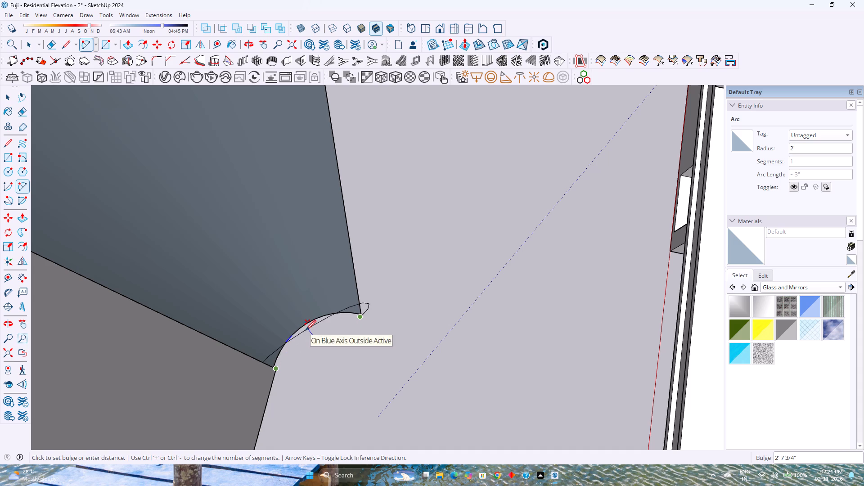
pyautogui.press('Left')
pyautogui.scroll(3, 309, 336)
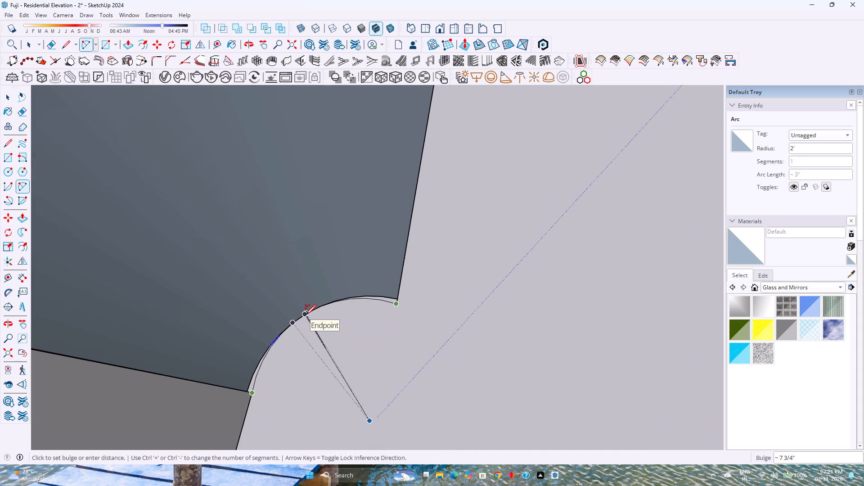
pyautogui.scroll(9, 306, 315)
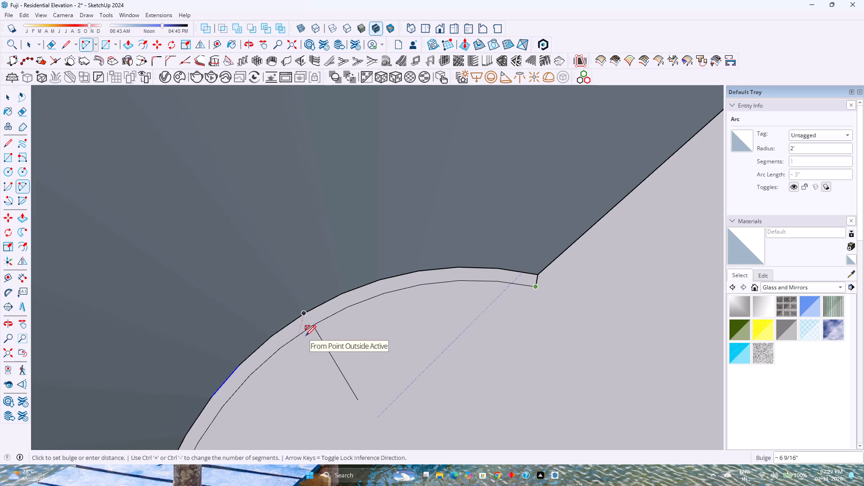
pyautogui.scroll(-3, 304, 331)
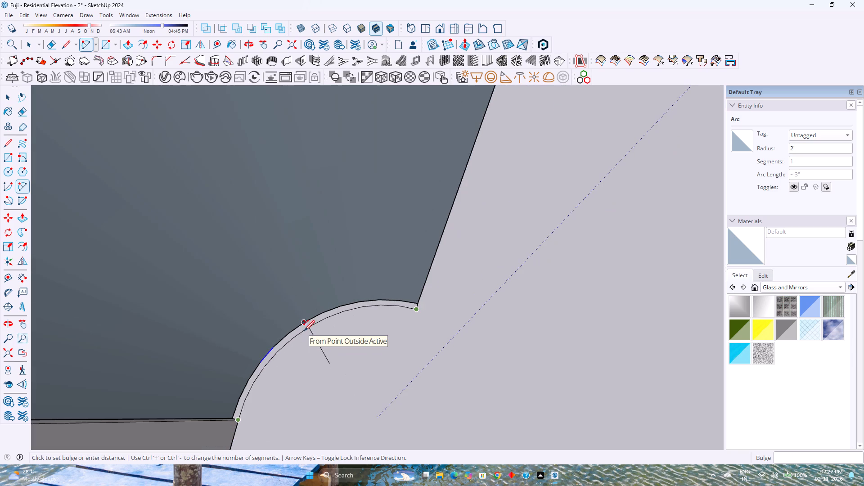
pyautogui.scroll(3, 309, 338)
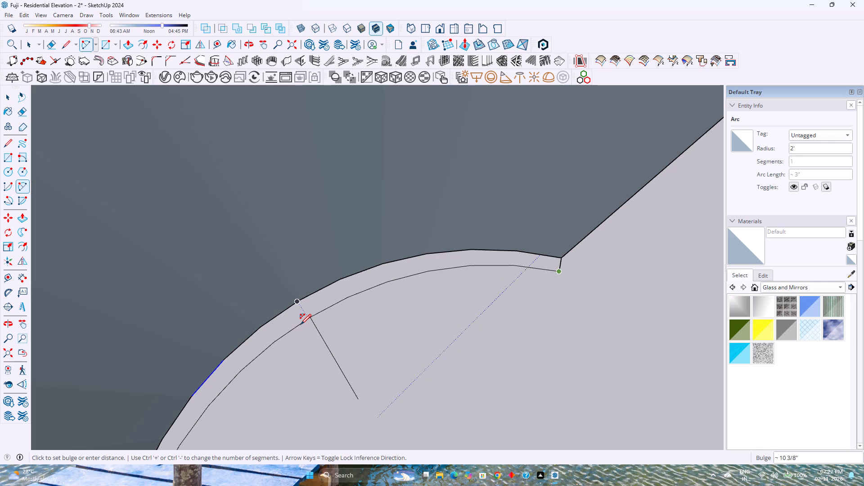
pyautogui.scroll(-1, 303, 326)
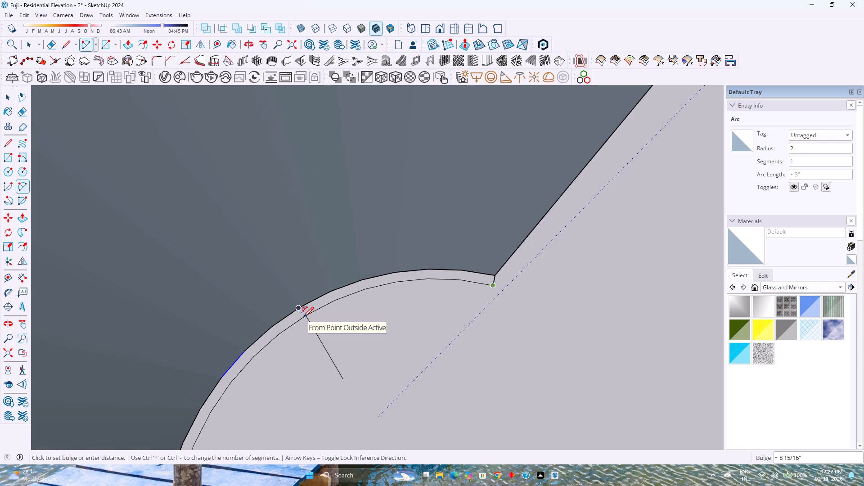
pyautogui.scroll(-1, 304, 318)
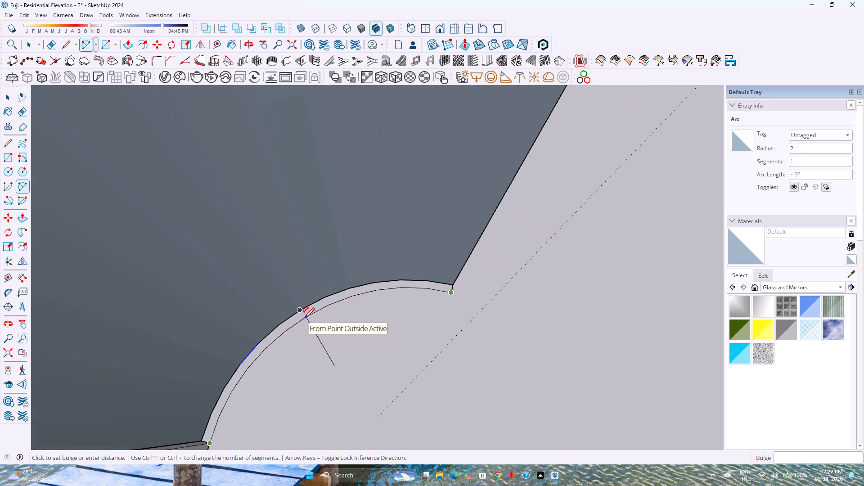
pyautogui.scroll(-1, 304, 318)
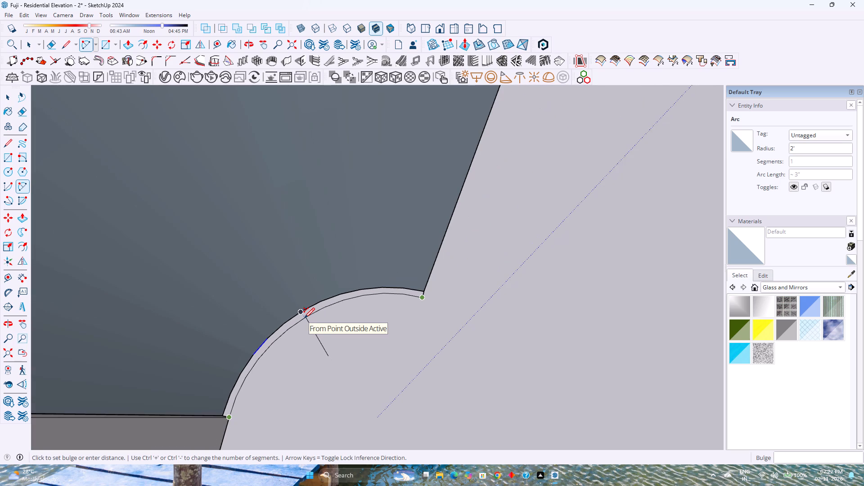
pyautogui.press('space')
# Offset the top arc of the detached panel's curved surface inward by 1 inch.
pyautogui.scroll(-7, 304, 318)
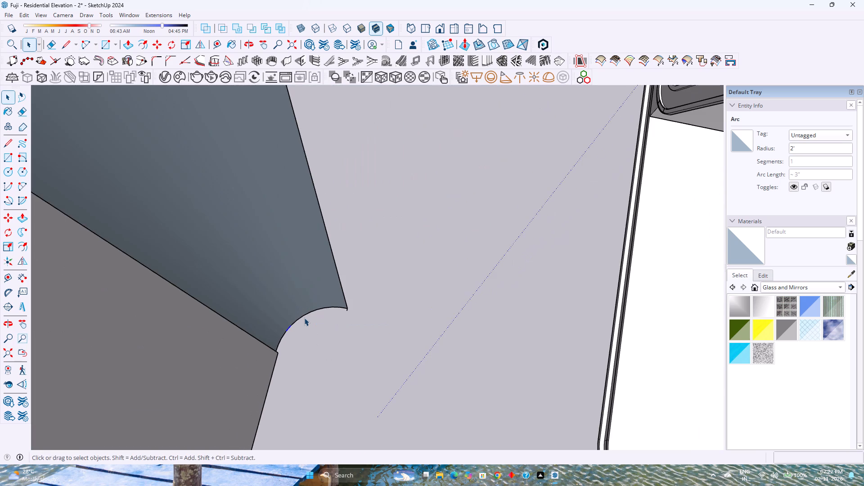
pyautogui.keyDown('shift'); pyautogui.moveTo(304, 318); pyautogui.dragTo(447, 422, button='middle'); pyautogui.keyUp('shift')
pyautogui.scroll(-5, 419, 368)
pyautogui.moveTo(424, 372); pyautogui.dragTo(402, 351, button='middle')
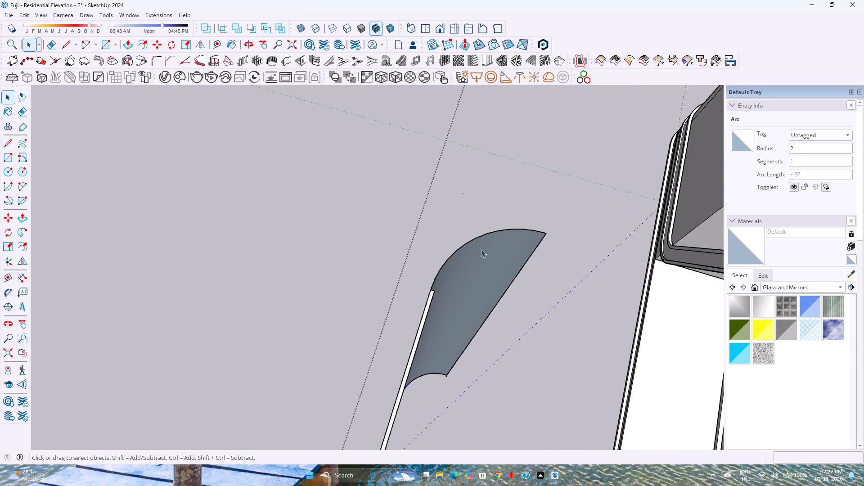
pyautogui.click(480, 235)
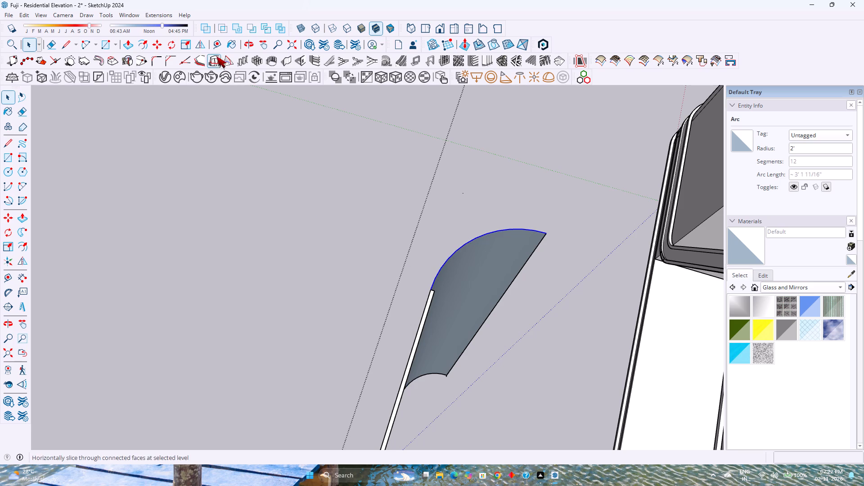
pyautogui.click(145, 41)
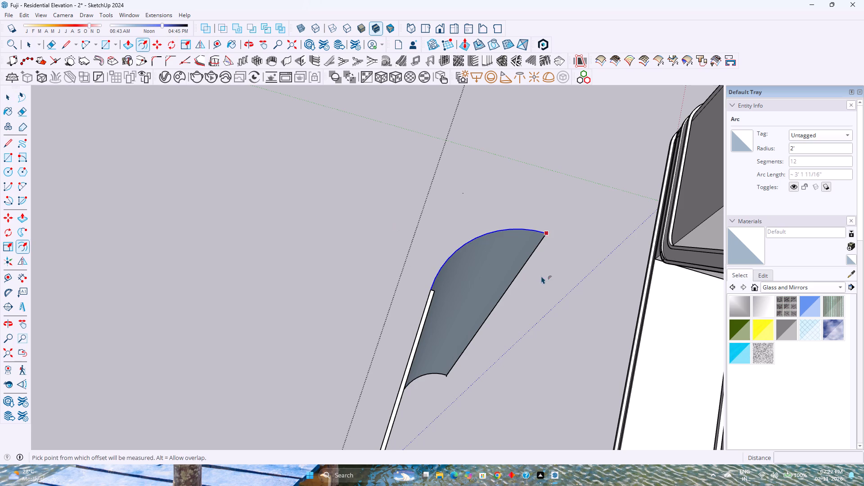
pyautogui.click(507, 254)
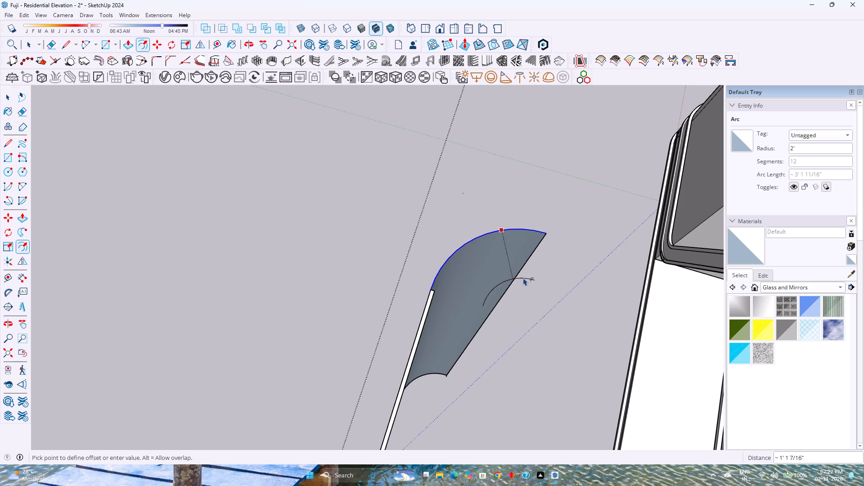
pyautogui.press('1')
pyautogui.press('Return')
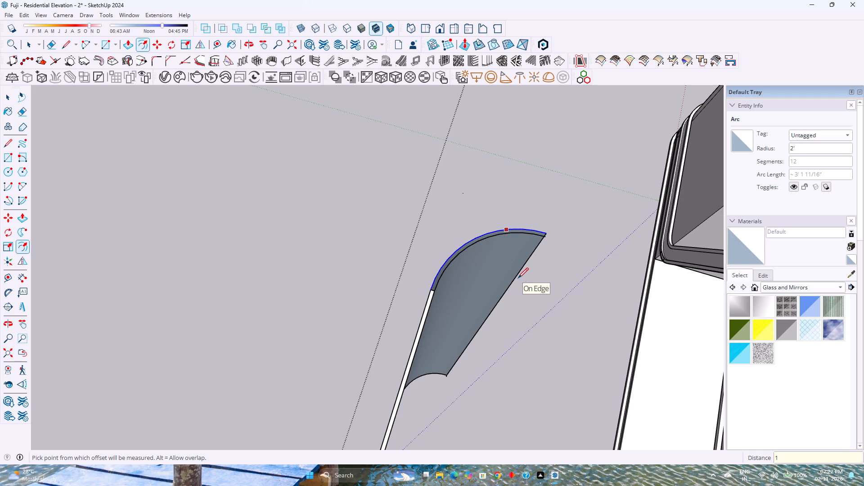
# Draw a line joining the original top arc and its offset copy at the free end.
pyautogui.press('l')
pyautogui.scroll(9, 543, 234)
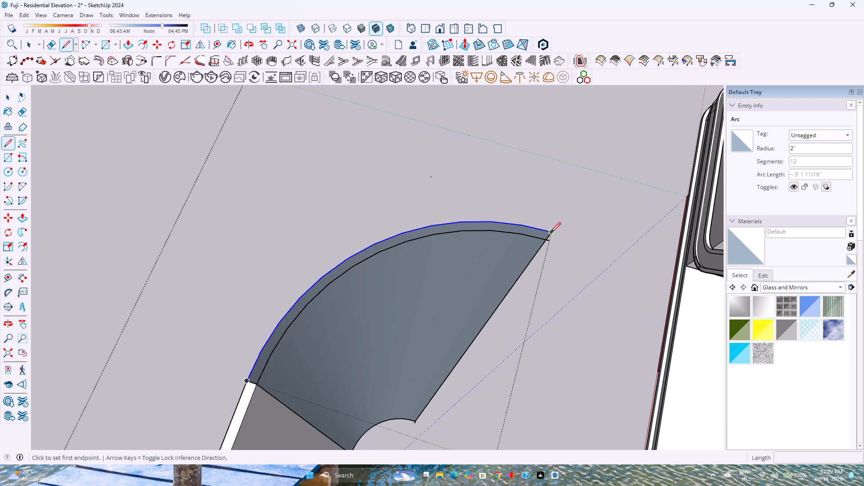
pyautogui.click(552, 231)
pyautogui.click(550, 241)
pyautogui.scroll(4, 549, 248)
pyautogui.scroll(-3, 549, 248)
pyautogui.press('space')
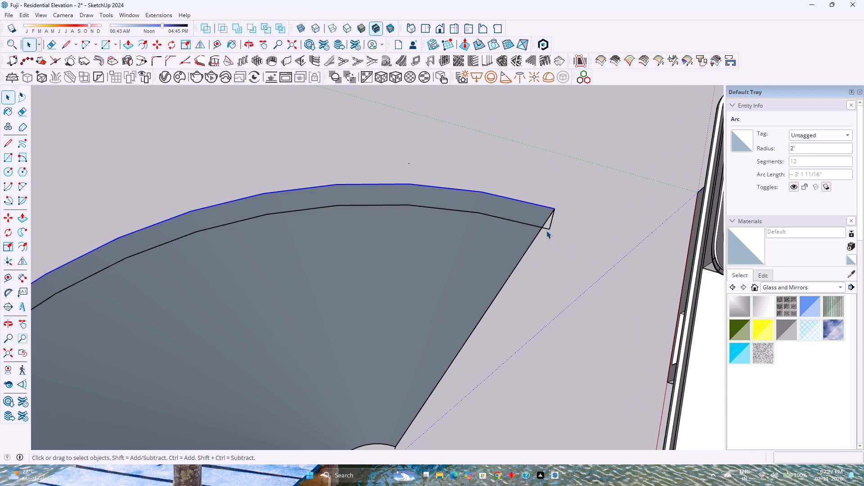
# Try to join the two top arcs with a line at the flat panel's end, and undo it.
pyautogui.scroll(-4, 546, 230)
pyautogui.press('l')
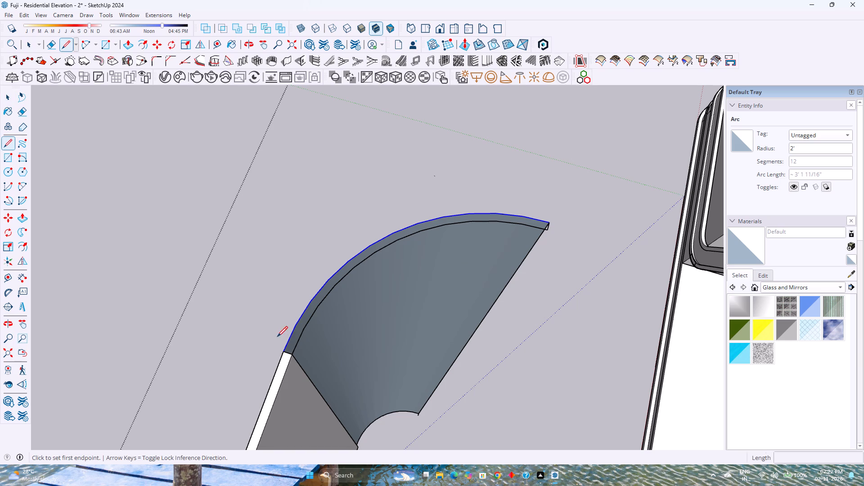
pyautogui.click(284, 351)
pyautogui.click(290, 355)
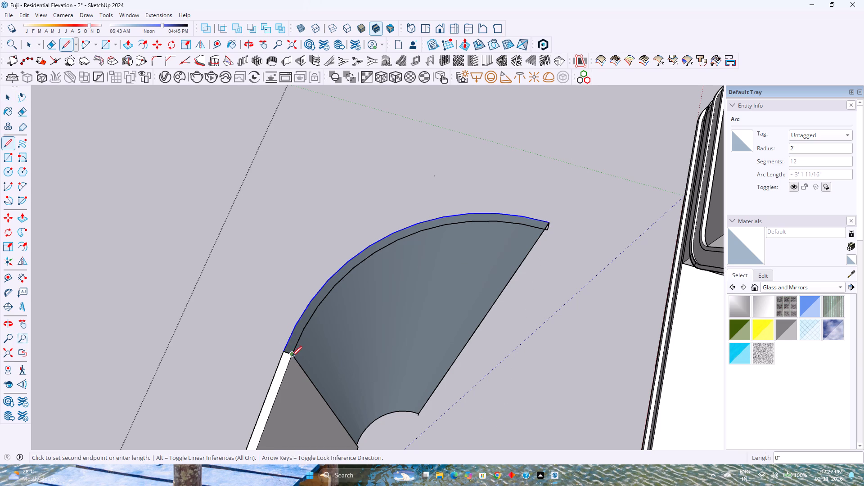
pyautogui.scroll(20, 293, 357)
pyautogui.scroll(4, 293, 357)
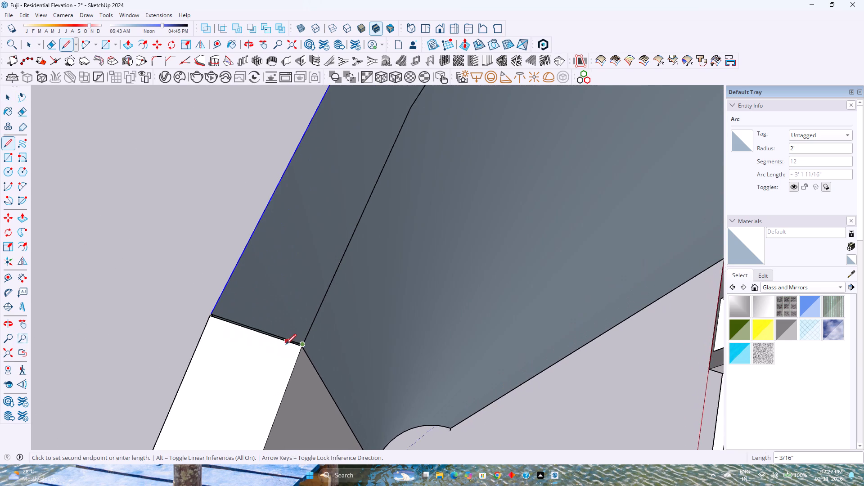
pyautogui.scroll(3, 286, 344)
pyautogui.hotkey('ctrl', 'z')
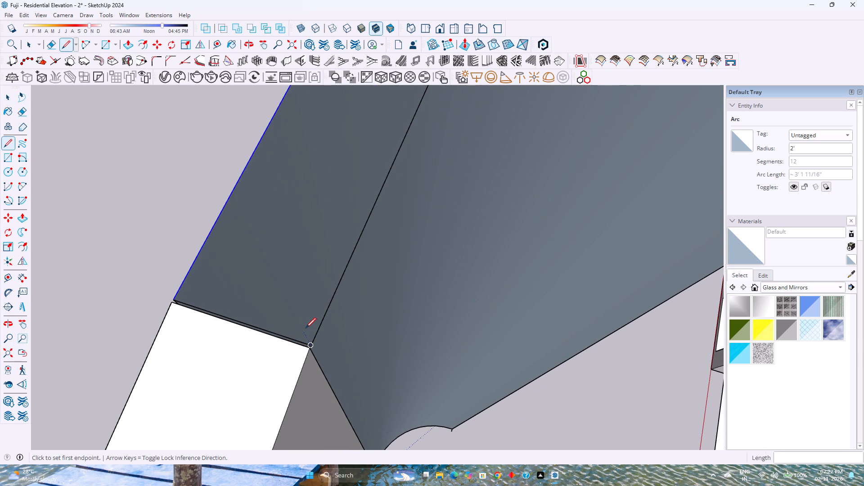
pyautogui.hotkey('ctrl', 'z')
# Draw a line between the two top arcs' endpoints beside the flat panel to close the strip into a face.
pyautogui.moveTo(306, 330); pyautogui.dragTo(298, 345, button='middle')
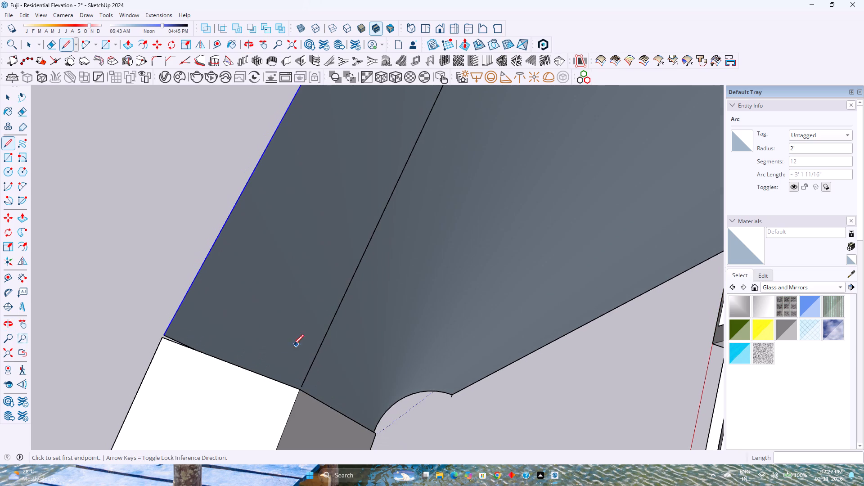
pyautogui.click(162, 336)
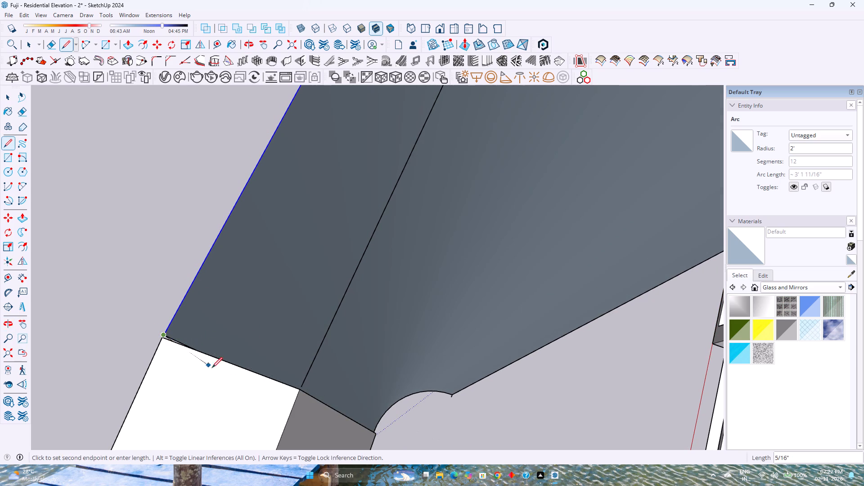
pyautogui.click(301, 387)
pyautogui.press('space')
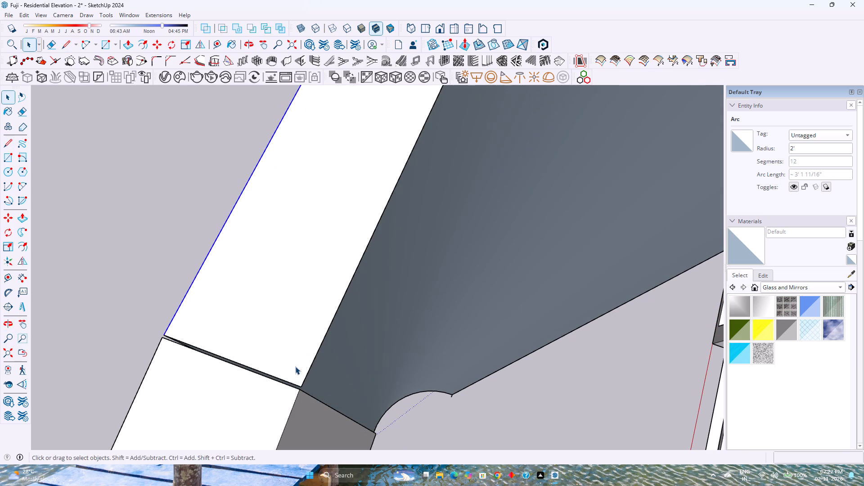
# Examine the joint between the curved end's top strip and the flat panel's top face.
pyautogui.scroll(-20, 295, 366)
pyautogui.scroll(-9, 295, 366)
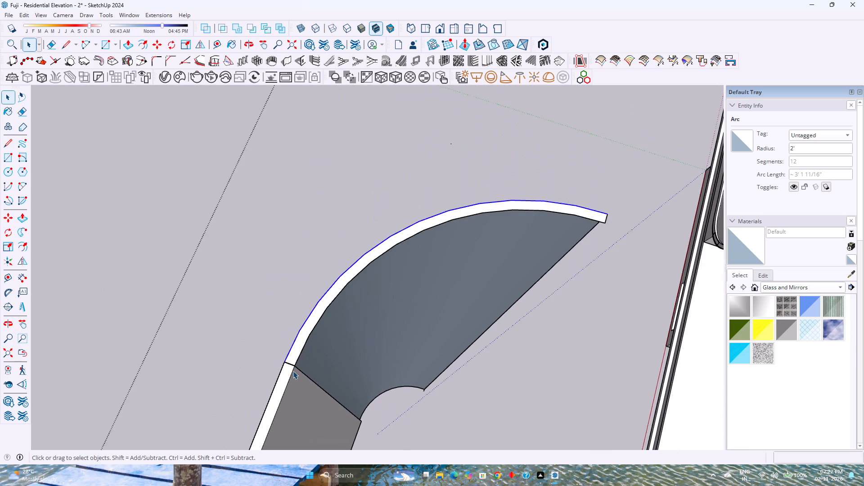
pyautogui.scroll(3, 293, 371)
pyautogui.scroll(19, 291, 373)
pyautogui.moveTo(292, 352); pyautogui.dragTo(293, 352, button='middle')
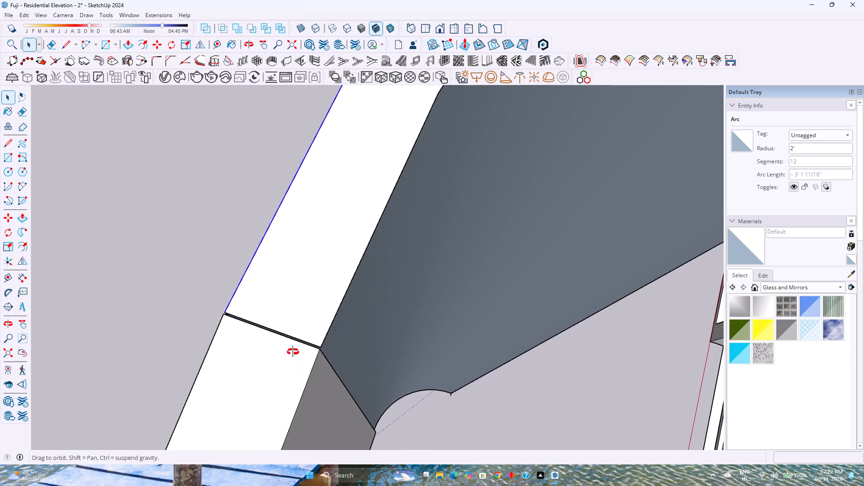
pyautogui.moveTo(293, 352); pyautogui.dragTo(523, 291, button='middle')
pyautogui.scroll(-4, 403, 312)
pyautogui.moveTo(359, 375); pyautogui.dragTo(409, 329, button='middle')
pyautogui.scroll(4, 452, 272)
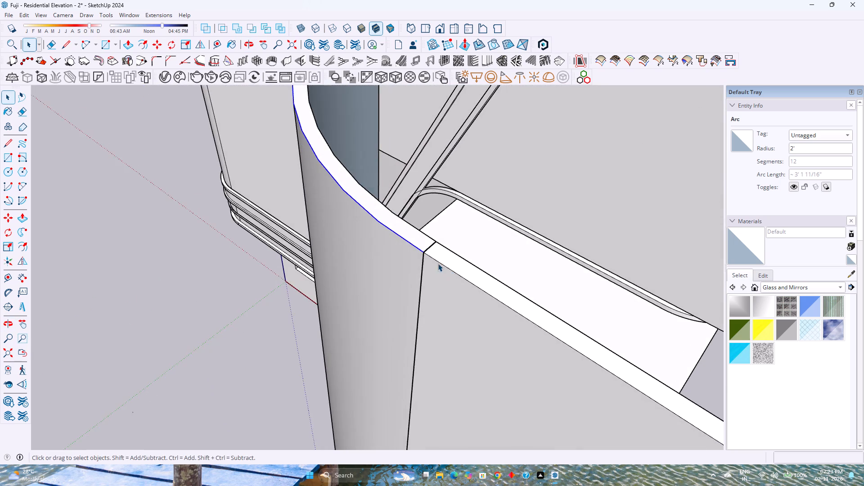
pyautogui.scroll(20, 438, 263)
pyautogui.scroll(7, 438, 263)
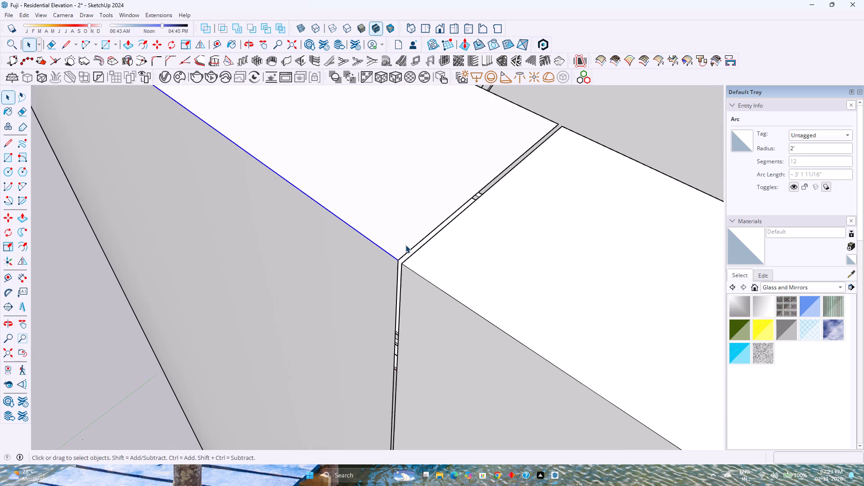
pyautogui.scroll(1, 405, 245)
pyautogui.moveTo(400, 264); pyautogui.dragTo(300, 277, button='middle')
# Set the inner offset arc on the curved end's top to 120 segments.
pyautogui.scroll(-9, 300, 277)
pyautogui.keyDown('shift'); pyautogui.moveTo(249, 284); pyautogui.dragTo(260, 284, button='middle'); pyautogui.keyUp('shift')
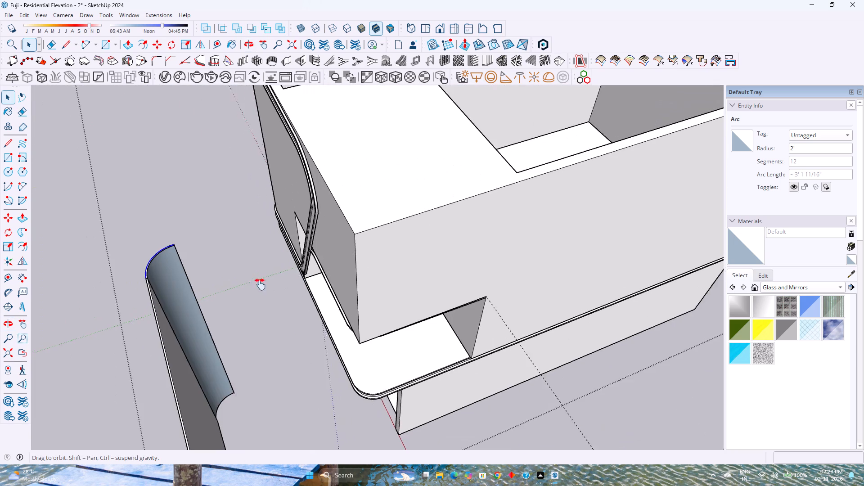
pyautogui.keyDown('shift'); pyautogui.moveTo(260, 284); pyautogui.dragTo(360, 317, button='middle'); pyautogui.keyUp('shift')
pyautogui.keyDown('shift'); pyautogui.middleClick(360, 317); pyautogui.keyUp('shift')
pyautogui.scroll(12, 336, 327)
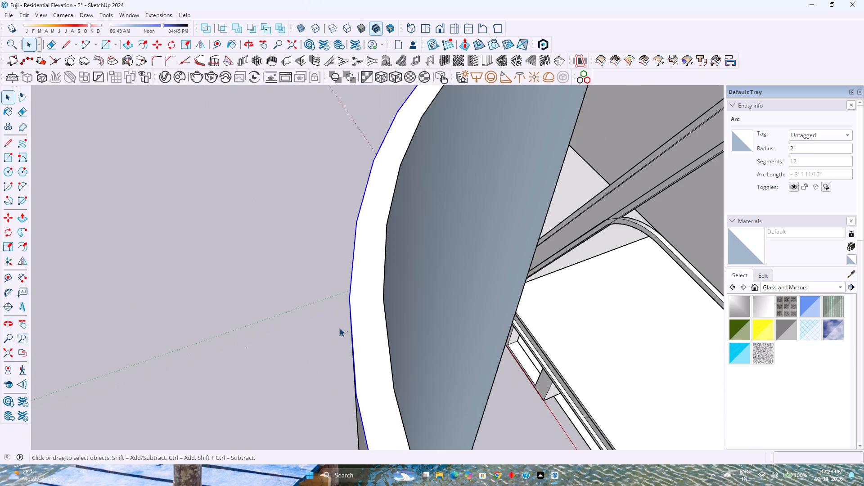
pyautogui.click(810, 151)
pyautogui.click(385, 259)
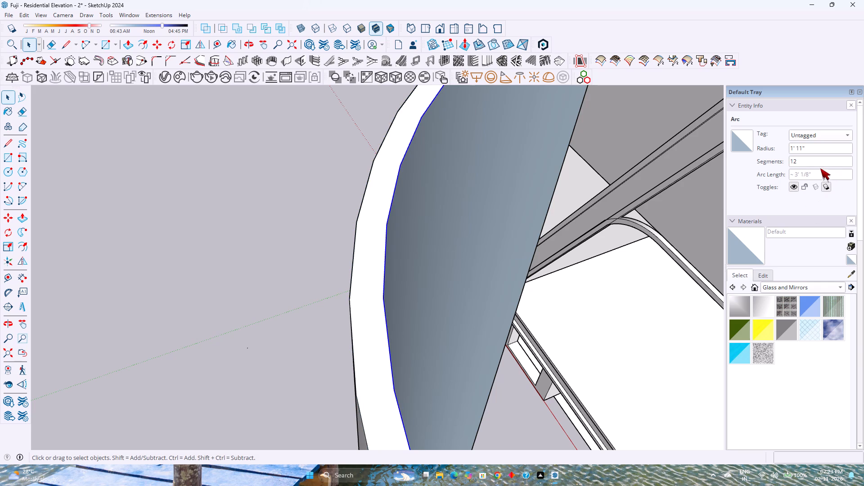
pyautogui.click(818, 163)
pyautogui.press('0')
pyautogui.press('Return')
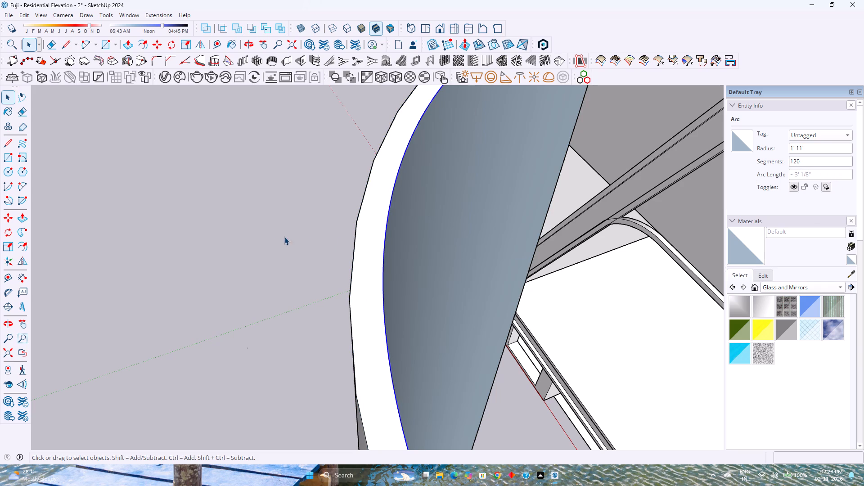
# Offset the 120-segment inner arc outward by 1 inch.
pyautogui.click(145, 45)
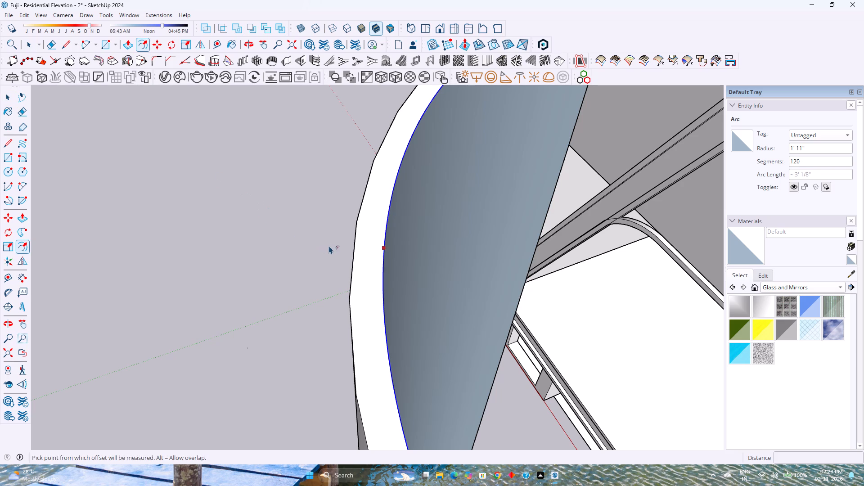
pyautogui.click(370, 256)
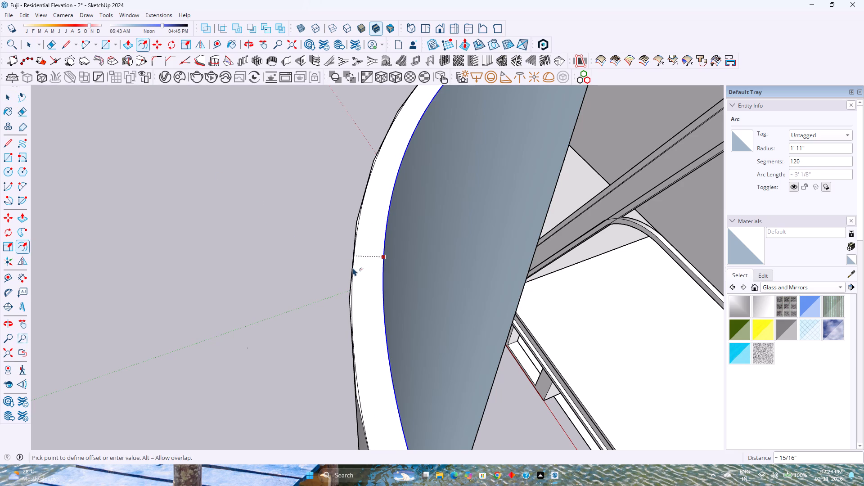
pyautogui.press('2')
pyautogui.press('BackSpace')
pyautogui.press('1')
pyautogui.press('Return')
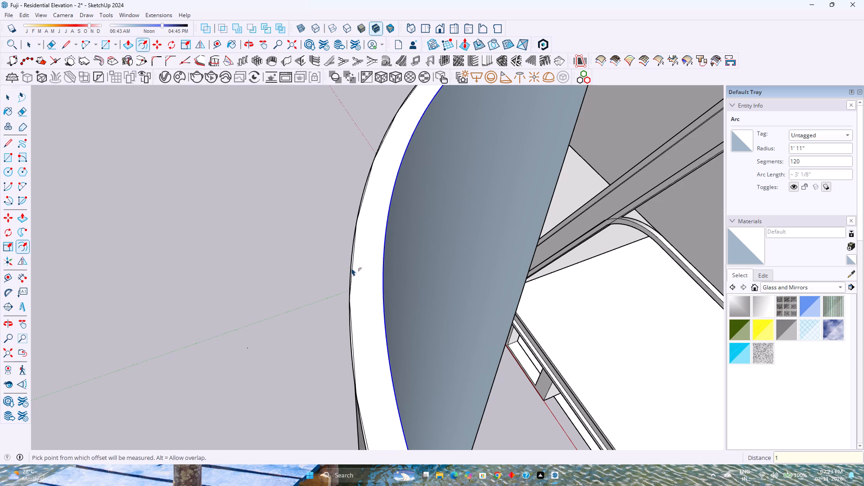
# Erase the old faceted edge segments along the middle of the curved end's outer top edge, keeping the new smooth arc.
pyautogui.scroll(1, 345, 279)
pyautogui.press('space')
pyautogui.scroll(-5, 345, 279)
pyautogui.scroll(2, 345, 279)
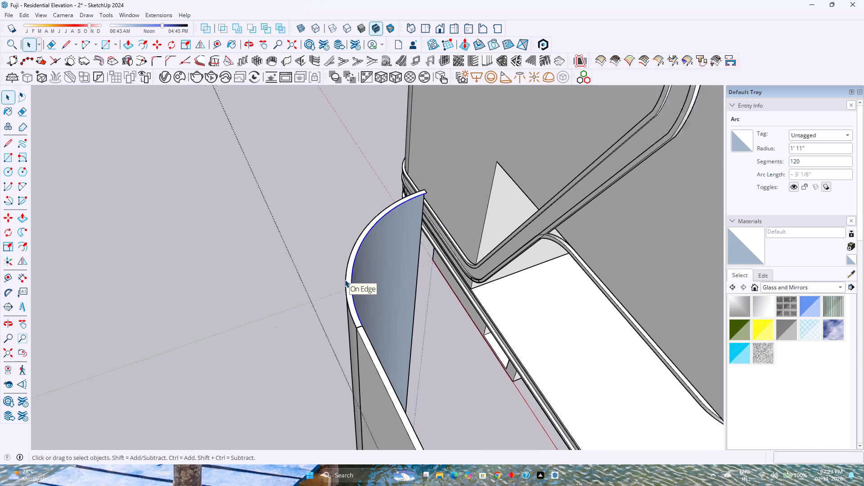
pyautogui.scroll(14, 345, 279)
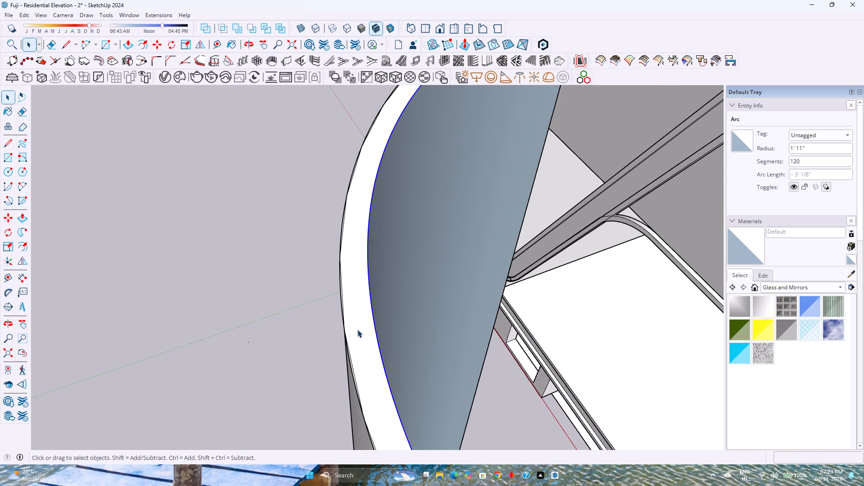
pyautogui.scroll(4, 355, 329)
pyautogui.press('e')
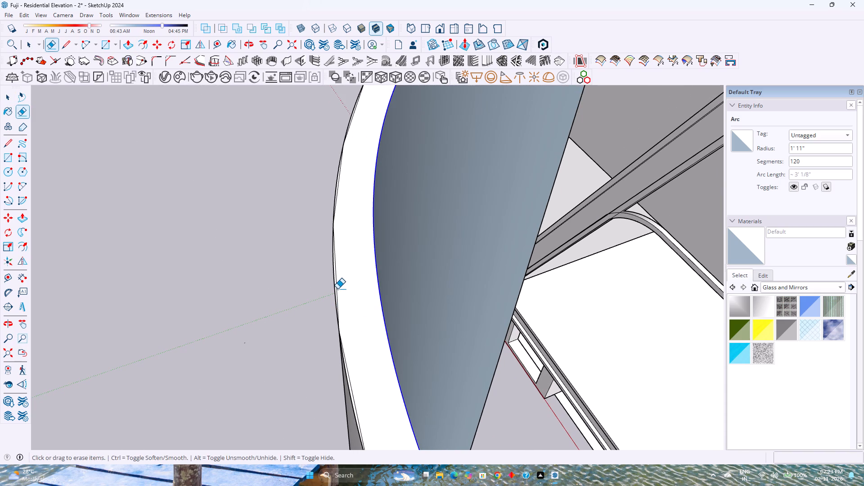
pyautogui.click(336, 287)
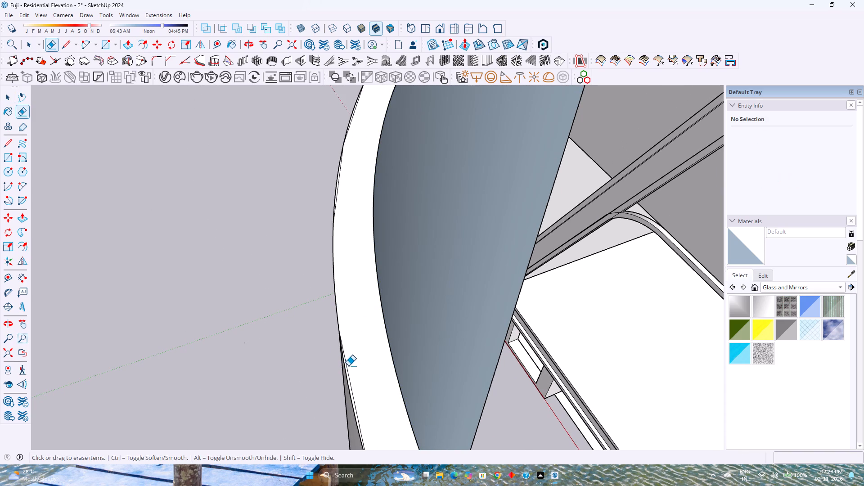
pyautogui.click(346, 365)
# Erase the old faceted outer segment beside the joint with the flat panel.
pyautogui.scroll(-4, 346, 355)
pyautogui.keyDown('shift'); pyautogui.moveTo(346, 355); pyautogui.dragTo(370, 319, button='middle'); pyautogui.keyUp('shift')
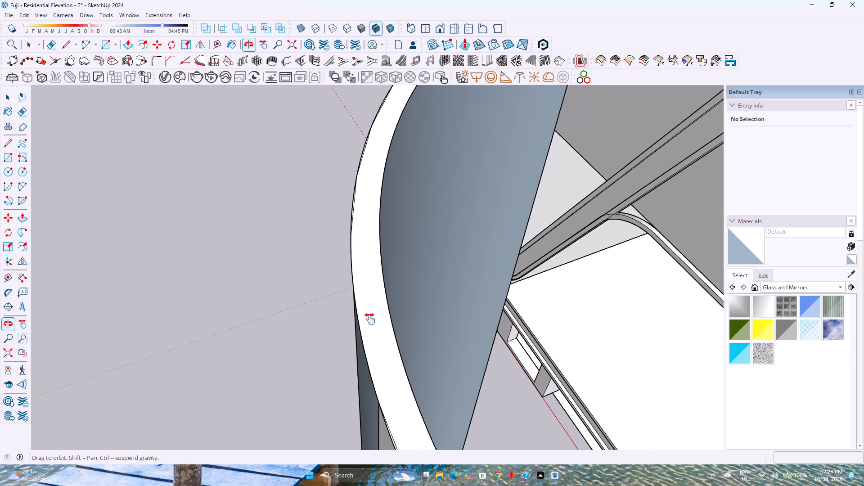
pyautogui.keyDown('shift'); pyautogui.moveTo(370, 319); pyautogui.dragTo(386, 299, button='middle'); pyautogui.keyUp('shift')
pyautogui.scroll(-5, 400, 287)
pyautogui.moveTo(390, 300); pyautogui.dragTo(432, 276, button='middle')
pyautogui.scroll(8, 414, 375)
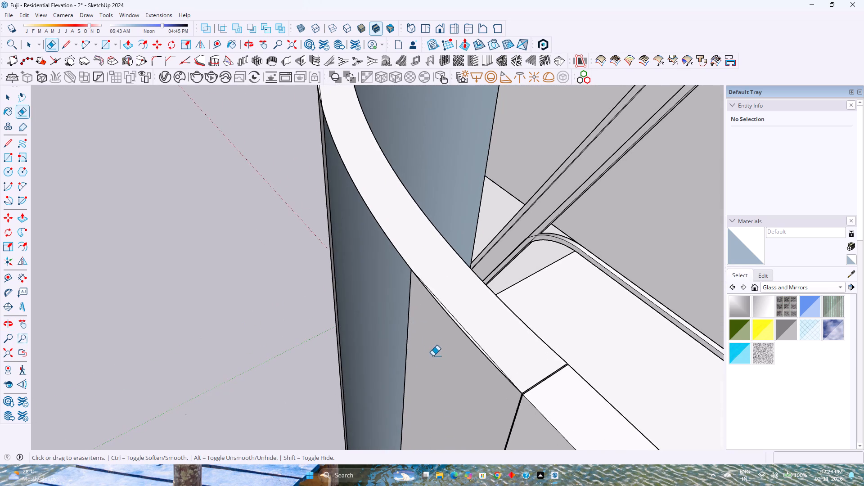
pyautogui.scroll(3, 455, 325)
pyautogui.click(458, 319)
pyautogui.scroll(-4, 458, 319)
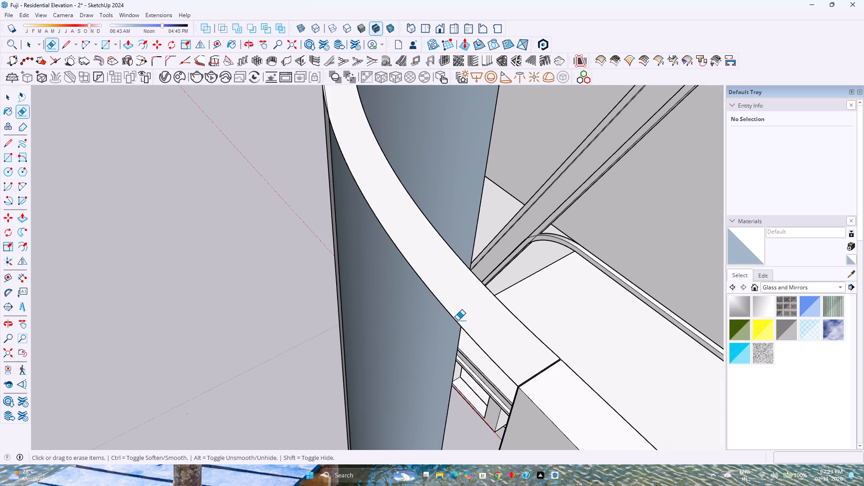
# Erase the remaining old faceted segments just past the middle of the curved end's outer top edge.
pyautogui.scroll(-1, 457, 323)
pyautogui.keyDown('shift'); pyautogui.moveTo(458, 324); pyautogui.dragTo(457, 396, button='middle'); pyautogui.keyUp('shift')
pyautogui.middleClick(457, 396)
pyautogui.scroll(-10, 446, 368)
pyautogui.keyDown('shift'); pyautogui.moveTo(415, 316); pyautogui.dragTo(391, 437, button='middle'); pyautogui.keyUp('shift')
pyautogui.scroll(10, 366, 325)
pyautogui.click(363, 331)
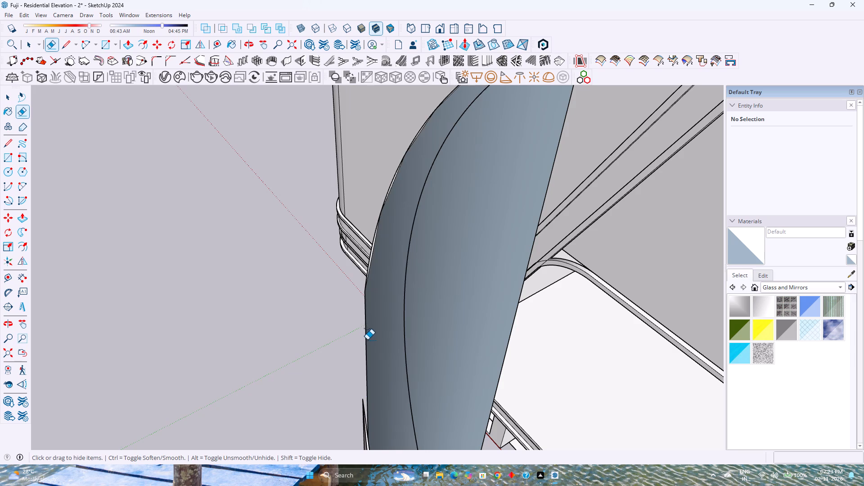
pyautogui.hotkey('ctrl', 'z')
pyautogui.scroll(5, 361, 362)
pyautogui.keyDown('shift'); pyautogui.moveTo(363, 355); pyautogui.dragTo(369, 313, button='middle'); pyautogui.keyUp('shift')
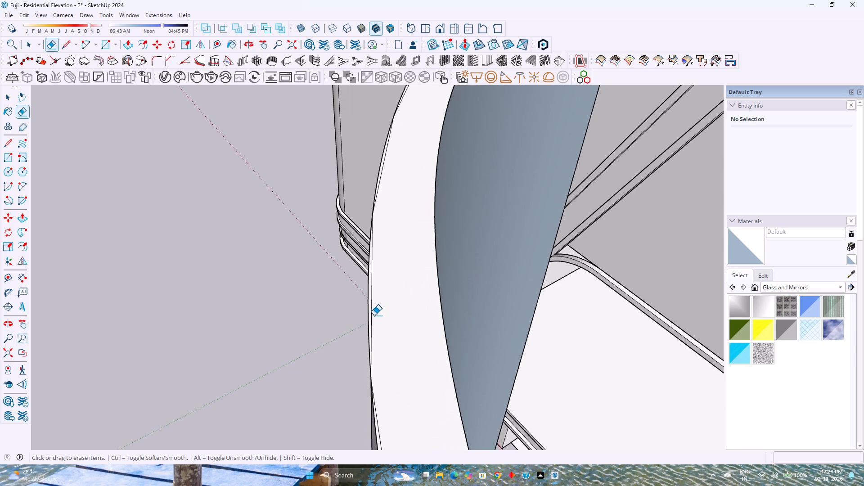
pyautogui.scroll(2, 374, 317)
pyautogui.click(370, 314)
pyautogui.keyDown('shift'); pyautogui.moveTo(383, 259); pyautogui.dragTo(381, 395, button='middle'); pyautogui.keyUp('shift')
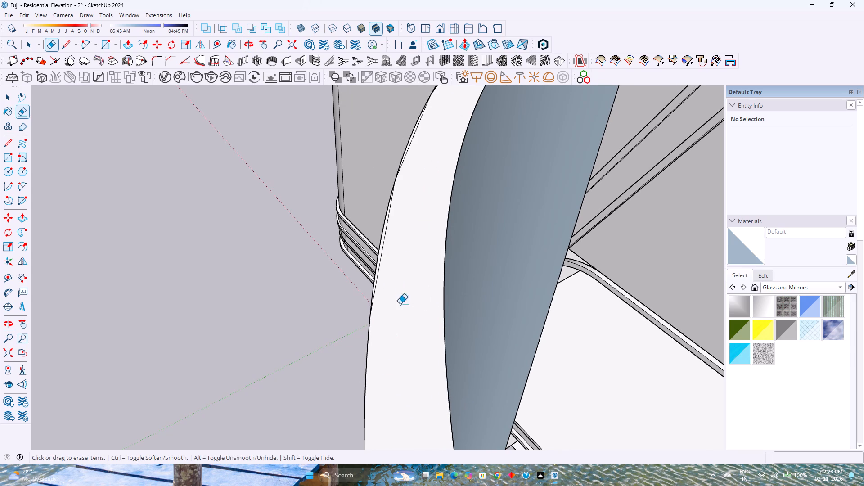
pyautogui.click(381, 258)
# Continue erasing the old faceted segments along the curve's outer top edge toward its free end.
pyautogui.keyDown('shift'); pyautogui.moveTo(384, 260); pyautogui.dragTo(353, 431, button='middle'); pyautogui.keyUp('shift')
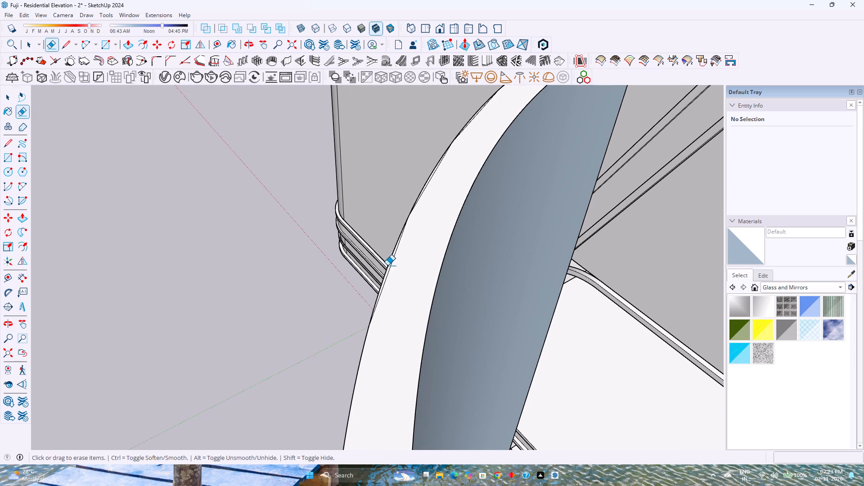
pyautogui.click(387, 272)
pyautogui.hotkey('ctrl', 'z')
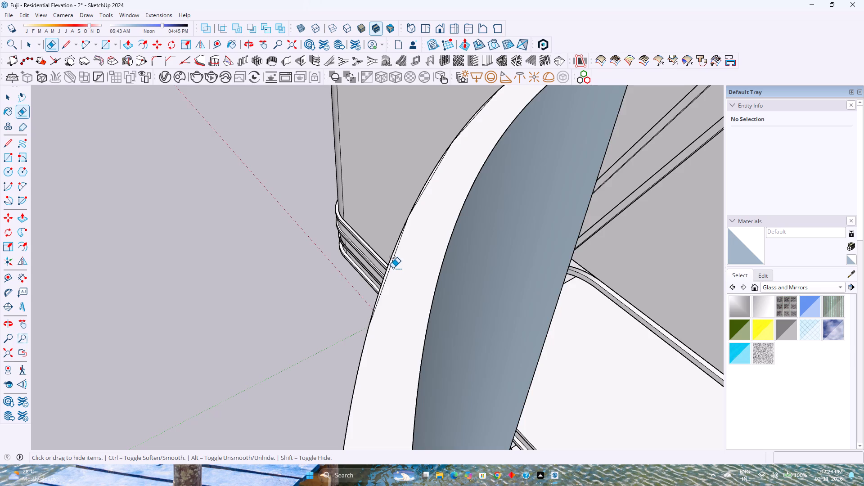
pyautogui.scroll(5, 392, 268)
pyautogui.click(390, 268)
pyautogui.keyDown('shift'); pyautogui.moveTo(394, 265); pyautogui.dragTo(337, 420, button='middle'); pyautogui.keyUp('shift')
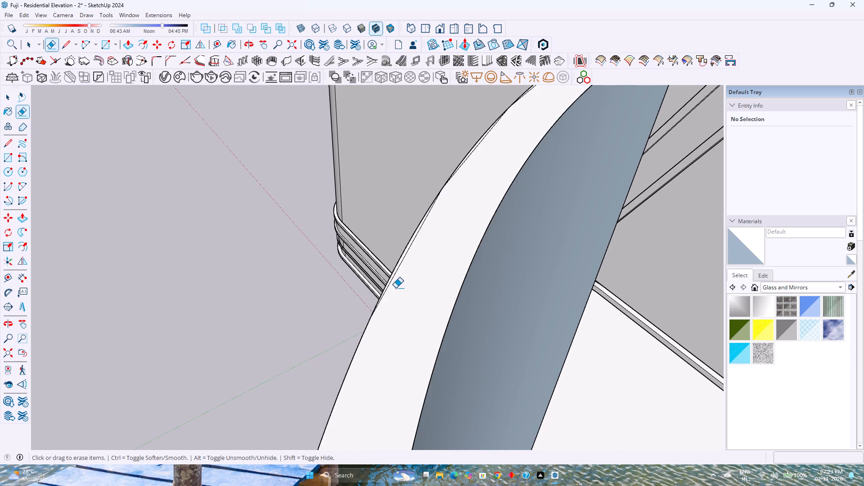
pyautogui.scroll(6, 395, 287)
pyautogui.click(390, 278)
pyautogui.keyDown('shift'); pyautogui.moveTo(399, 274); pyautogui.dragTo(303, 478, button='middle'); pyautogui.keyUp('shift')
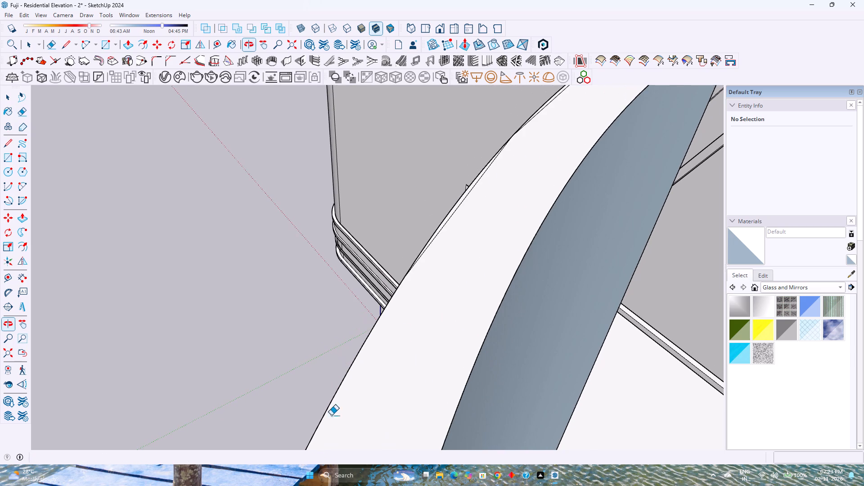
pyautogui.scroll(3, 446, 229)
pyautogui.click(445, 220)
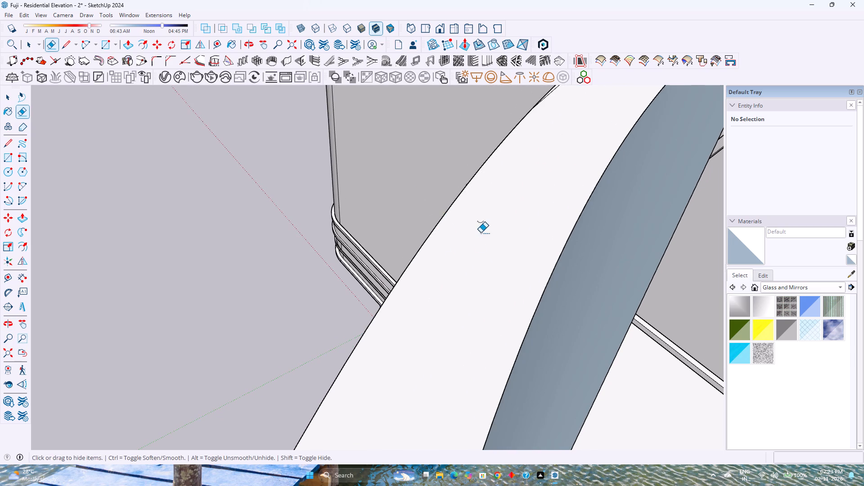
# Erase the last old faceted segments of the outer top edge up to the curve's free end.
pyautogui.keyDown('shift'); pyautogui.moveTo(481, 238); pyautogui.dragTo(327, 423, button='middle'); pyautogui.keyUp('shift')
pyautogui.click(492, 177)
pyautogui.keyDown('shift'); pyautogui.moveTo(498, 209); pyautogui.dragTo(474, 230, button='middle'); pyautogui.keyUp('shift')
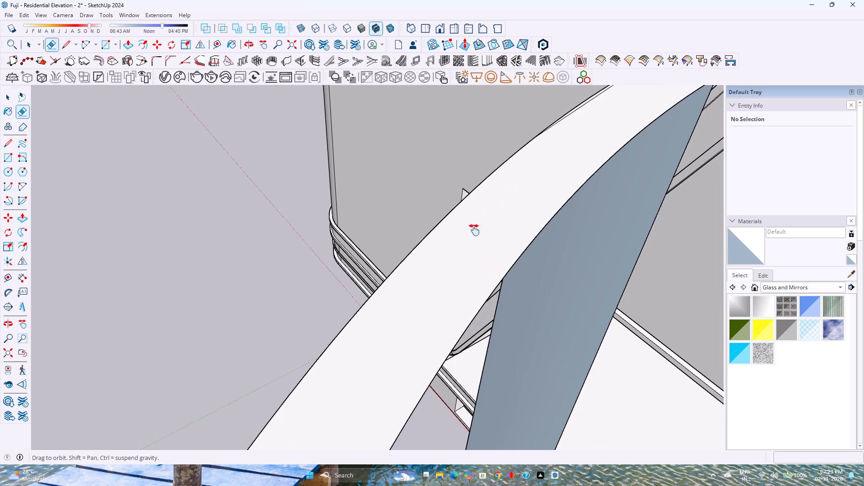
pyautogui.keyDown('shift'); pyautogui.moveTo(474, 230); pyautogui.dragTo(304, 374, button='middle'); pyautogui.keyUp('shift')
pyautogui.scroll(3, 434, 217)
pyautogui.scroll(-2, 443, 228)
pyautogui.scroll(-5, 469, 257)
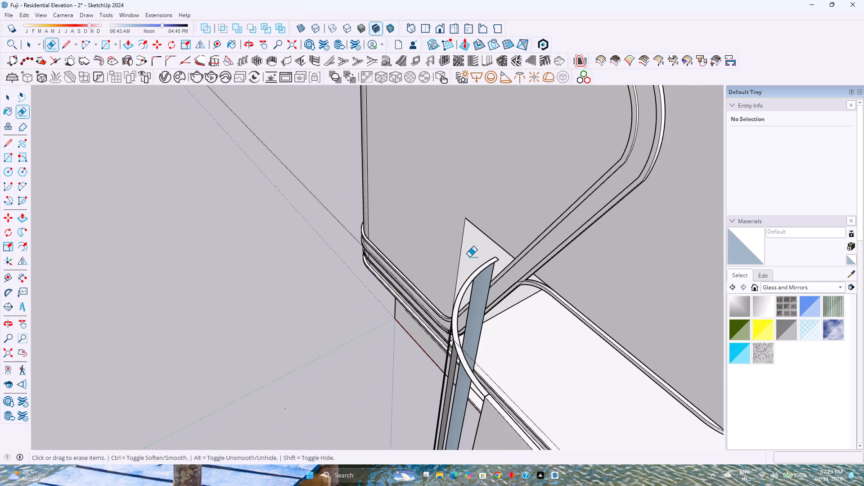
pyautogui.scroll(18, 471, 274)
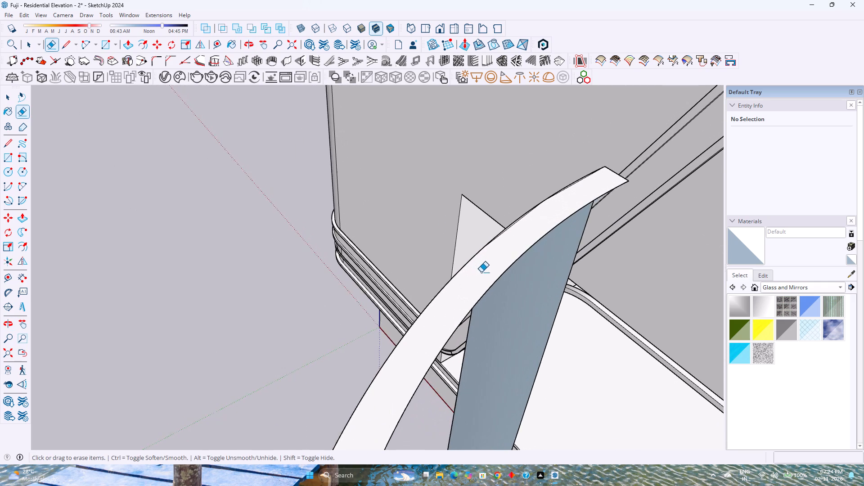
pyautogui.scroll(10, 481, 272)
pyautogui.click(515, 220)
pyautogui.keyDown('shift'); pyautogui.moveTo(528, 220); pyautogui.dragTo(364, 343, button='middle'); pyautogui.keyUp('shift')
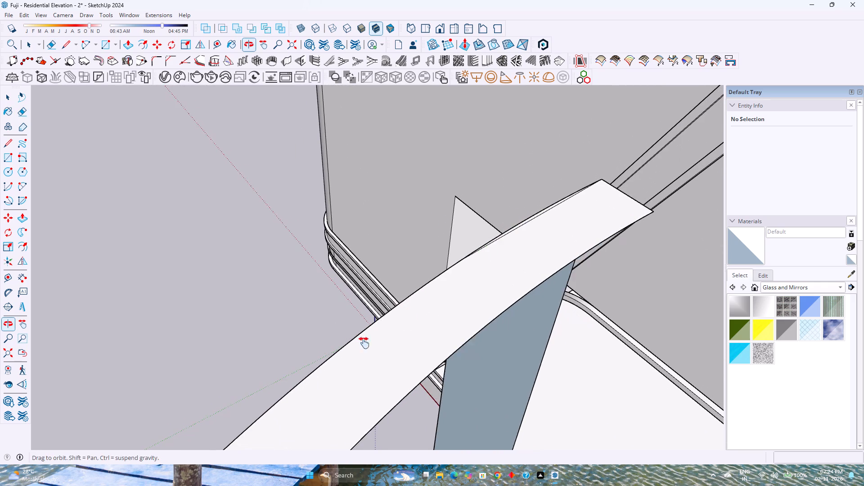
pyautogui.keyDown('shift'); pyautogui.moveTo(364, 343); pyautogui.dragTo(359, 346, button='middle'); pyautogui.keyUp('shift')
pyautogui.scroll(1, 540, 251)
pyautogui.click(524, 221)
pyautogui.scroll(-4, 530, 249)
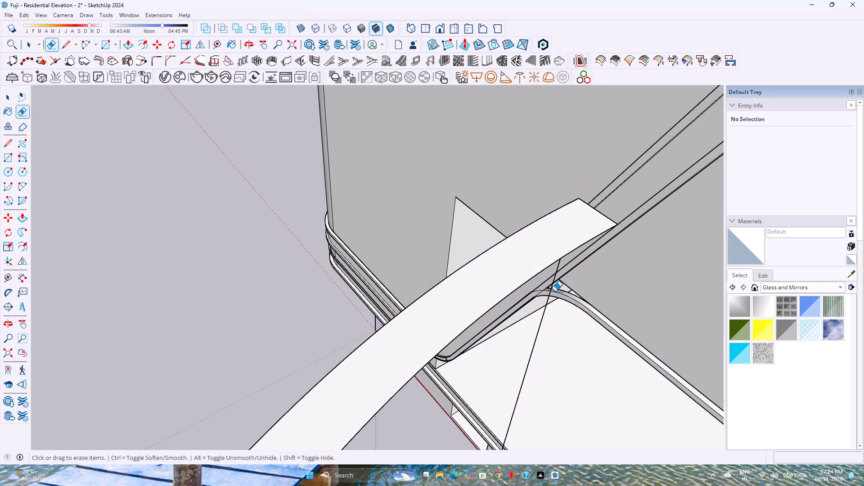
# Erase the leftover vertical edges and old curved wall pieces beneath the curved top strip.
pyautogui.moveTo(547, 305); pyautogui.dragTo(444, 294, button='middle')
pyautogui.moveTo(515, 345); pyautogui.dragTo(524, 351)
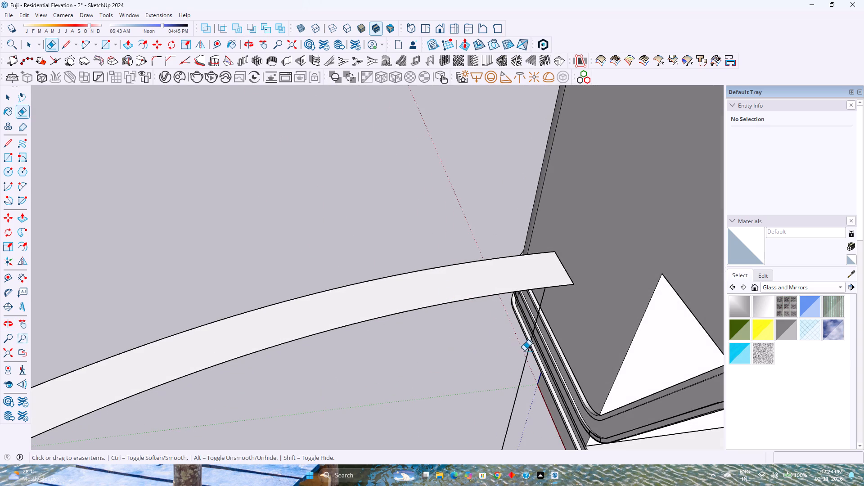
pyautogui.moveTo(524, 351); pyautogui.dragTo(527, 352)
pyautogui.scroll(-9, 518, 348)
pyautogui.scroll(5, 505, 379)
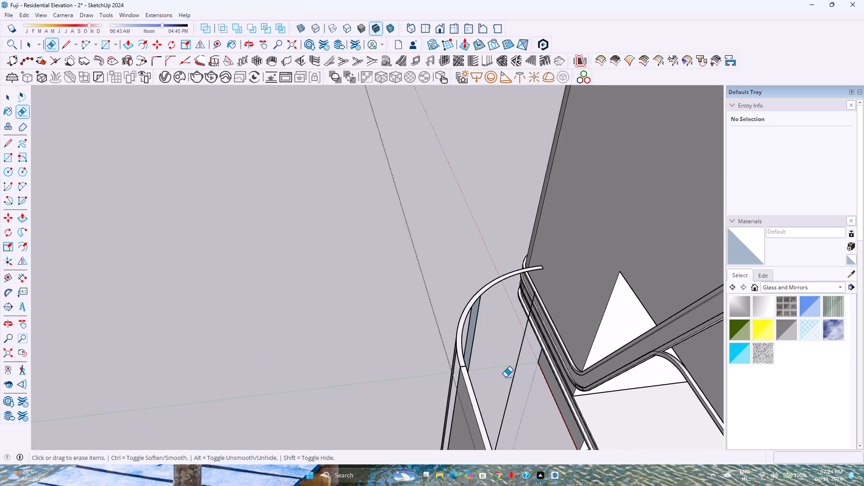
pyautogui.moveTo(521, 372); pyautogui.dragTo(508, 363)
pyautogui.moveTo(491, 349); pyautogui.dragTo(470, 336)
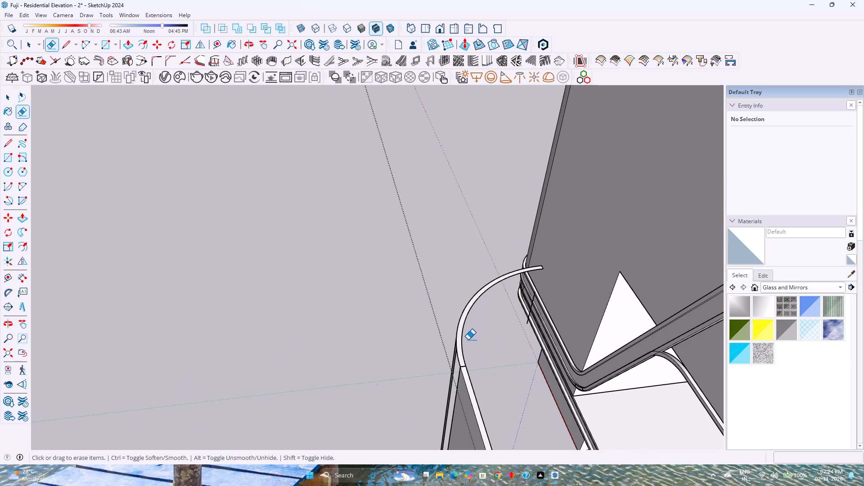
pyautogui.moveTo(534, 318); pyautogui.dragTo(513, 328, button='middle')
pyautogui.moveTo(435, 378); pyautogui.dragTo(400, 393)
pyautogui.keyDown('shift'); pyautogui.moveTo(410, 387); pyautogui.dragTo(421, 363, button='middle'); pyautogui.keyUp('shift')
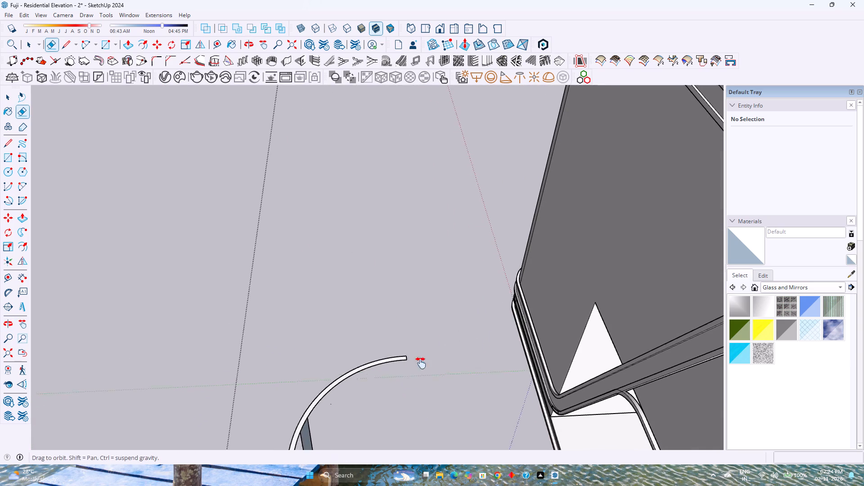
pyautogui.keyDown('shift'); pyautogui.moveTo(421, 363); pyautogui.dragTo(468, 295, button='middle'); pyautogui.keyUp('shift')
pyautogui.scroll(3, 378, 338)
pyautogui.scroll(-1, 373, 336)
pyautogui.moveTo(360, 333); pyautogui.dragTo(342, 369)
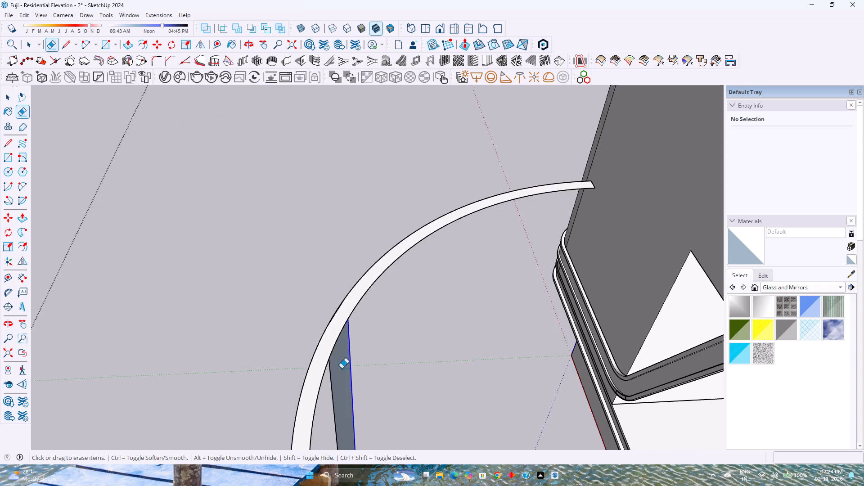
pyautogui.moveTo(342, 369); pyautogui.dragTo(331, 382)
# Erase the leftover arc and edge fragments at the base of the old curved end beside the flat panel.
pyautogui.scroll(-3, 332, 366)
pyautogui.keyDown('shift'); pyautogui.moveTo(333, 361); pyautogui.dragTo(344, 268, button='middle'); pyautogui.keyUp('shift')
pyautogui.moveTo(306, 307); pyautogui.dragTo(521, 290, button='middle')
pyautogui.middleClick(524, 289)
pyautogui.keyDown('shift'); pyautogui.moveTo(533, 288); pyautogui.dragTo(496, 279, button='middle'); pyautogui.keyUp('shift')
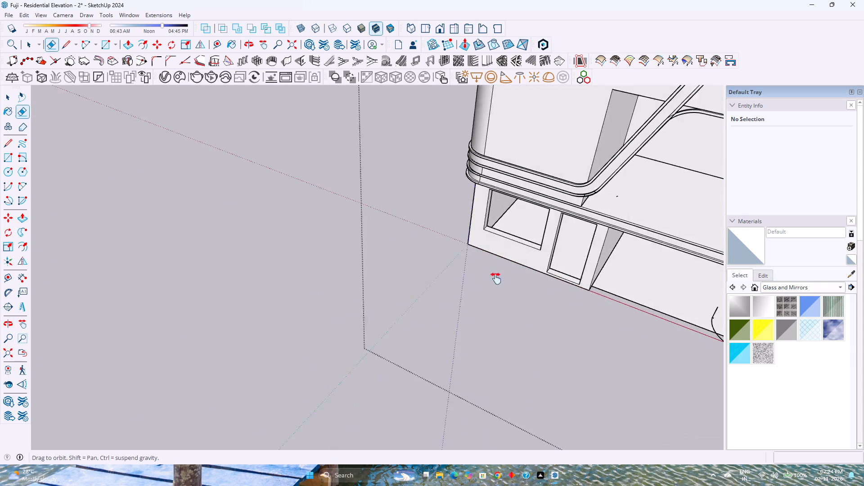
pyautogui.keyDown('shift'); pyautogui.moveTo(496, 279); pyautogui.dragTo(361, 258, button='middle'); pyautogui.keyUp('shift')
pyautogui.click(462, 300)
pyautogui.click(465, 299)
pyautogui.click(470, 302)
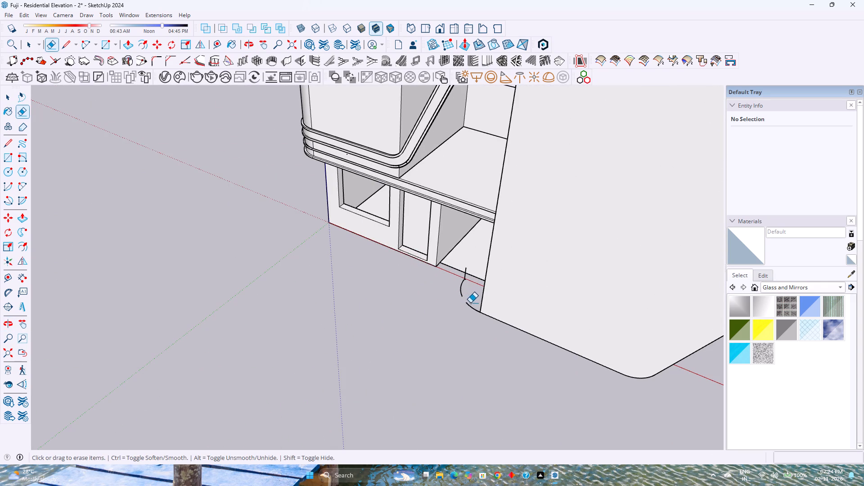
pyautogui.moveTo(472, 305); pyautogui.dragTo(463, 308)
pyautogui.moveTo(462, 289); pyautogui.dragTo(458, 301, button='middle')
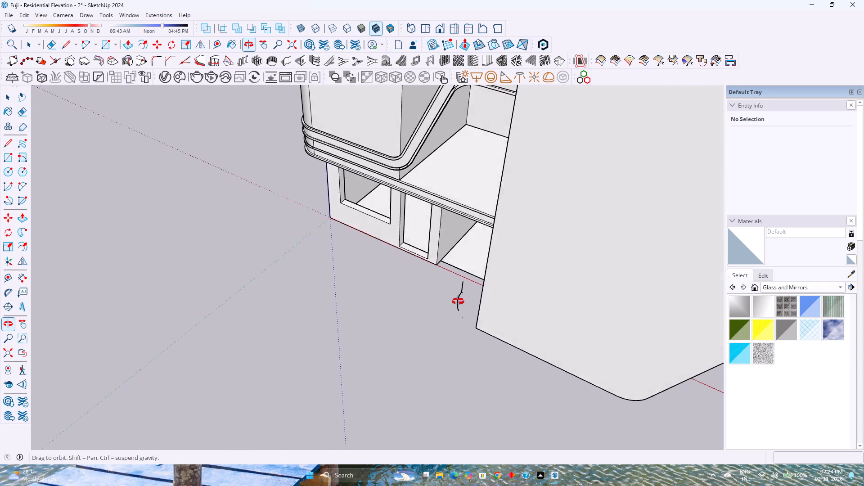
pyautogui.moveTo(458, 301); pyautogui.dragTo(457, 309, button='middle')
pyautogui.moveTo(458, 294); pyautogui.dragTo(456, 321)
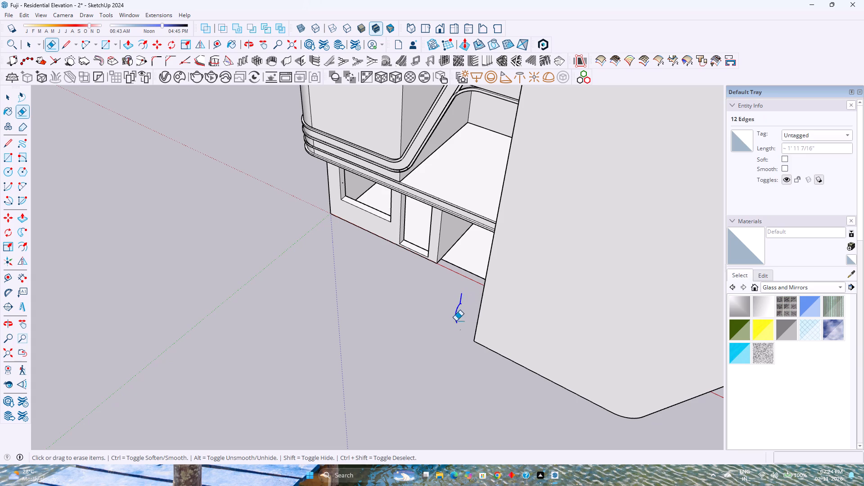
pyautogui.moveTo(456, 321); pyautogui.dragTo(460, 341)
# Delete the leftover vertical edge running down beside the flat panel at its joint with the curved top strip.
pyautogui.keyDown('shift'); pyautogui.moveTo(445, 330); pyautogui.dragTo(441, 334, button='middle'); pyautogui.keyUp('shift')
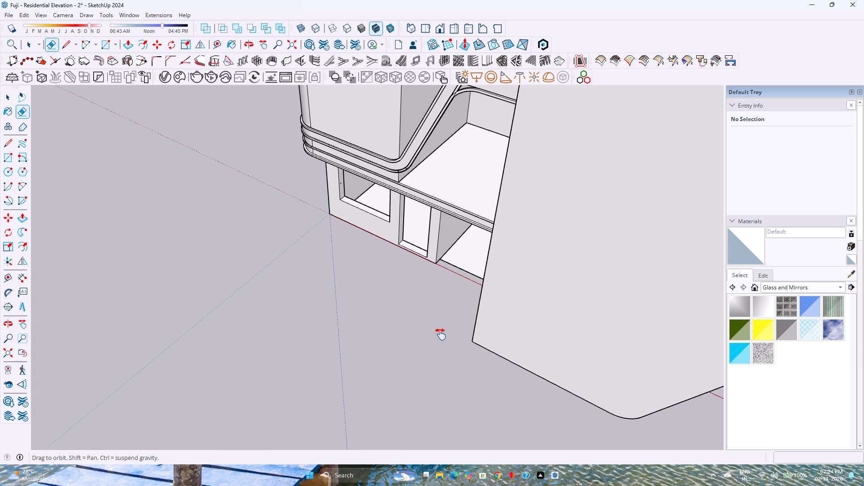
pyautogui.keyDown('shift'); pyautogui.moveTo(441, 334); pyautogui.dragTo(421, 354, button='middle'); pyautogui.keyUp('shift')
pyautogui.moveTo(419, 353); pyautogui.dragTo(492, 355, button='middle')
pyautogui.scroll(-3, 489, 340)
pyautogui.press('space')
pyautogui.scroll(3, 570, 170)
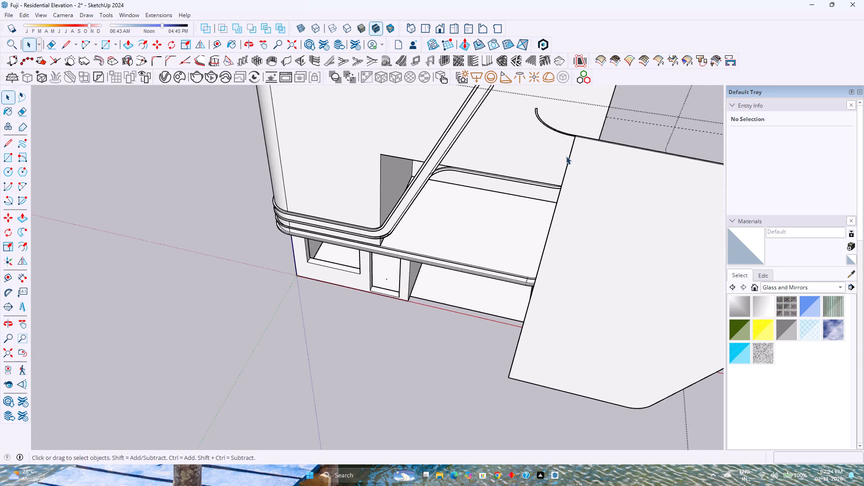
pyautogui.scroll(8, 566, 153)
pyautogui.keyDown('shift'); pyautogui.moveTo(561, 125); pyautogui.dragTo(510, 173, button='middle'); pyautogui.keyUp('shift')
pyautogui.scroll(3, 447, 282)
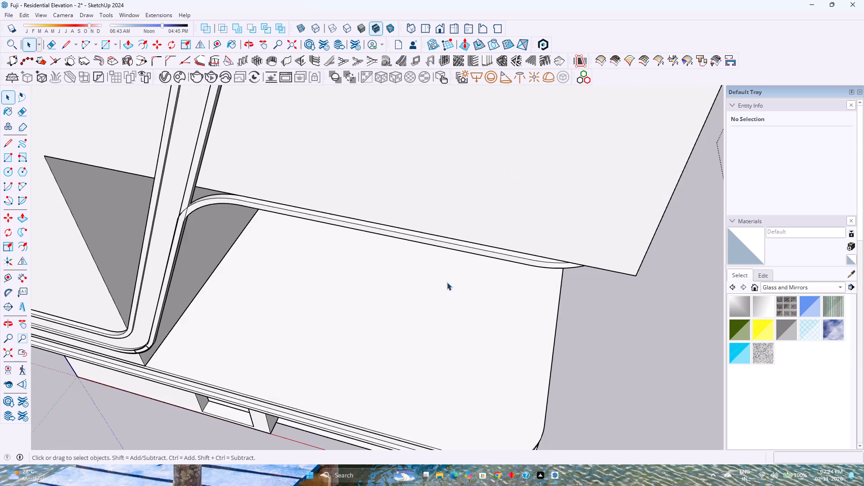
pyautogui.scroll(-3, 443, 276)
pyautogui.scroll(16, 450, 261)
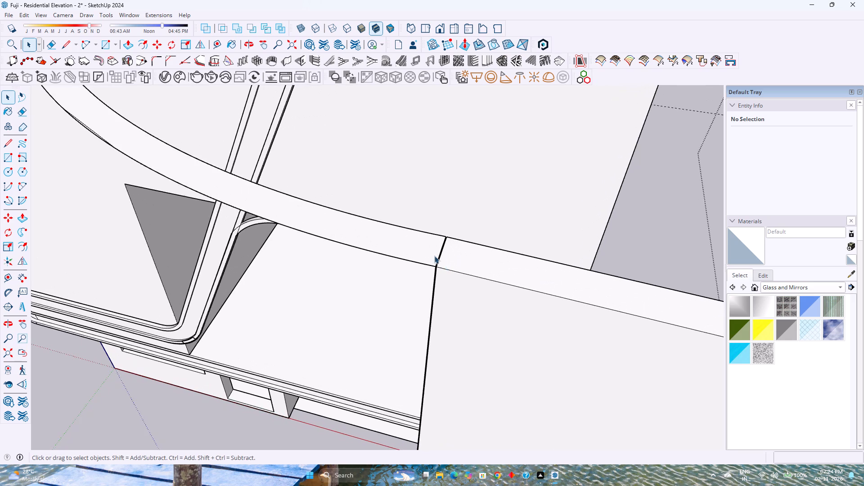
pyautogui.scroll(11, 434, 256)
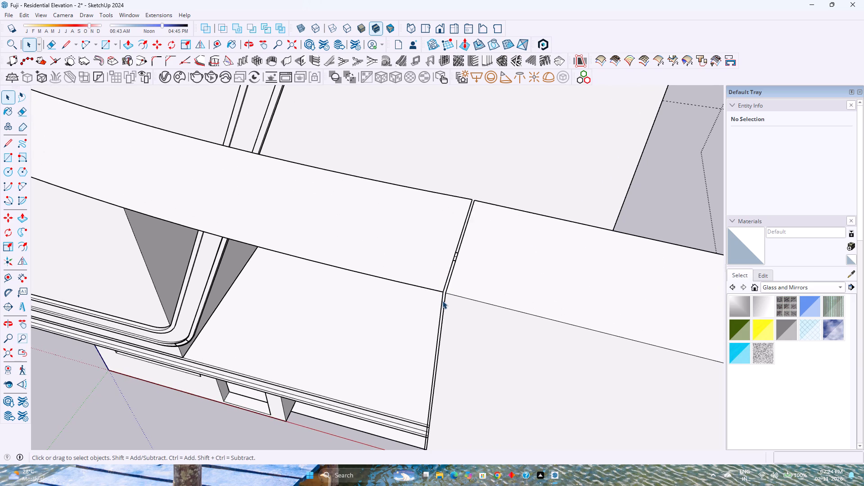
pyautogui.click(442, 301)
pyautogui.scroll(5, 442, 307)
pyautogui.press('Delete')
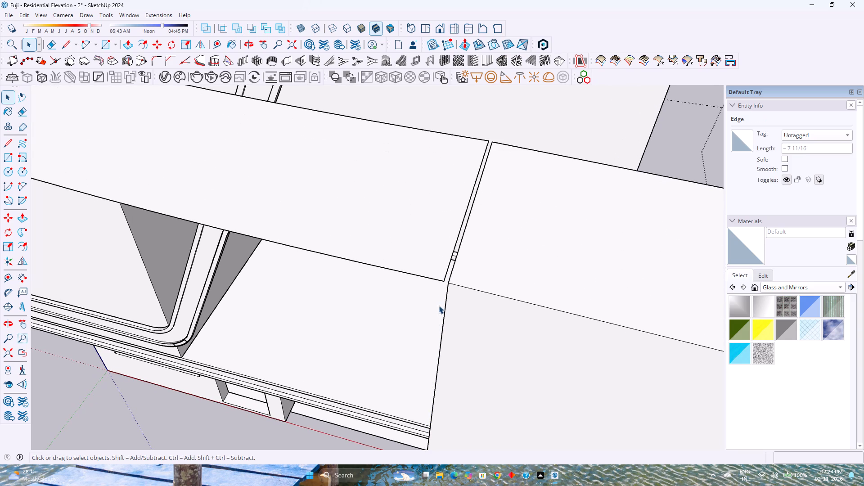
# Move the curved top strip so its end corner meets the flat panel's top corner, closing the gap at the joint.
pyautogui.tripleClick(420, 252)
pyautogui.press('m')
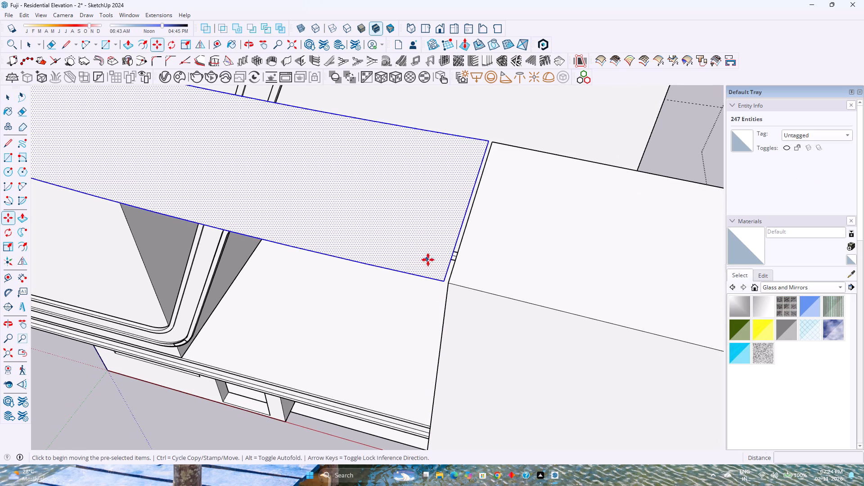
pyautogui.click(442, 279)
pyautogui.click(448, 282)
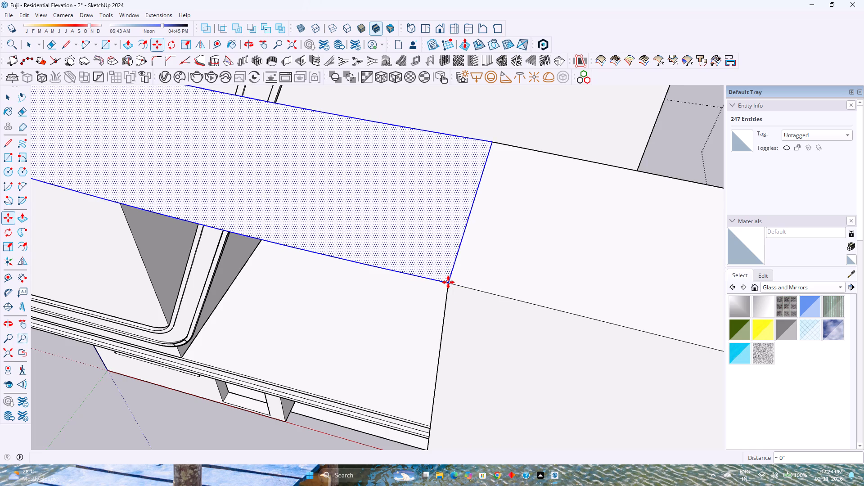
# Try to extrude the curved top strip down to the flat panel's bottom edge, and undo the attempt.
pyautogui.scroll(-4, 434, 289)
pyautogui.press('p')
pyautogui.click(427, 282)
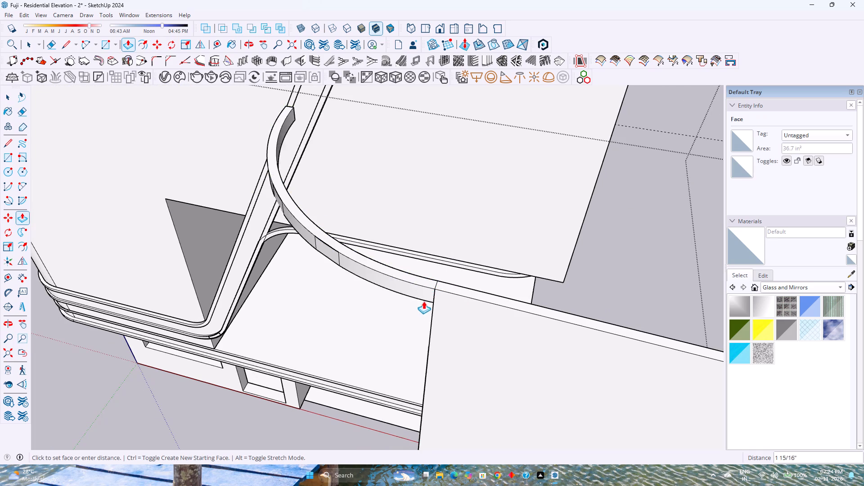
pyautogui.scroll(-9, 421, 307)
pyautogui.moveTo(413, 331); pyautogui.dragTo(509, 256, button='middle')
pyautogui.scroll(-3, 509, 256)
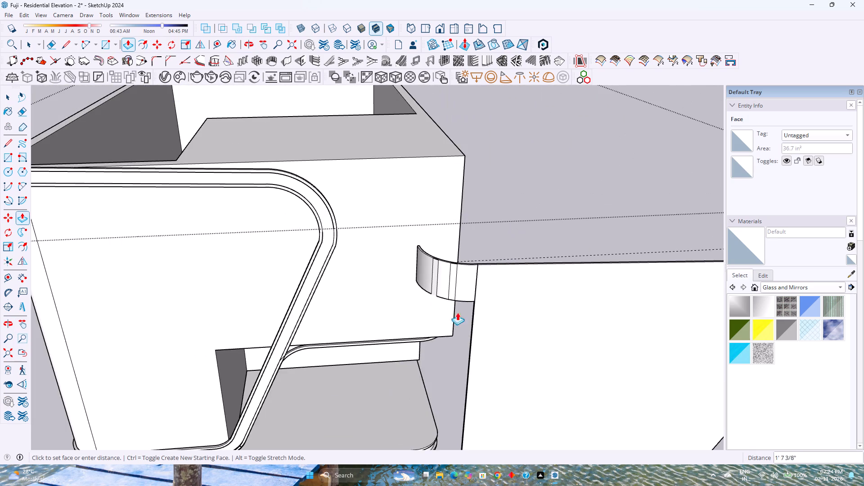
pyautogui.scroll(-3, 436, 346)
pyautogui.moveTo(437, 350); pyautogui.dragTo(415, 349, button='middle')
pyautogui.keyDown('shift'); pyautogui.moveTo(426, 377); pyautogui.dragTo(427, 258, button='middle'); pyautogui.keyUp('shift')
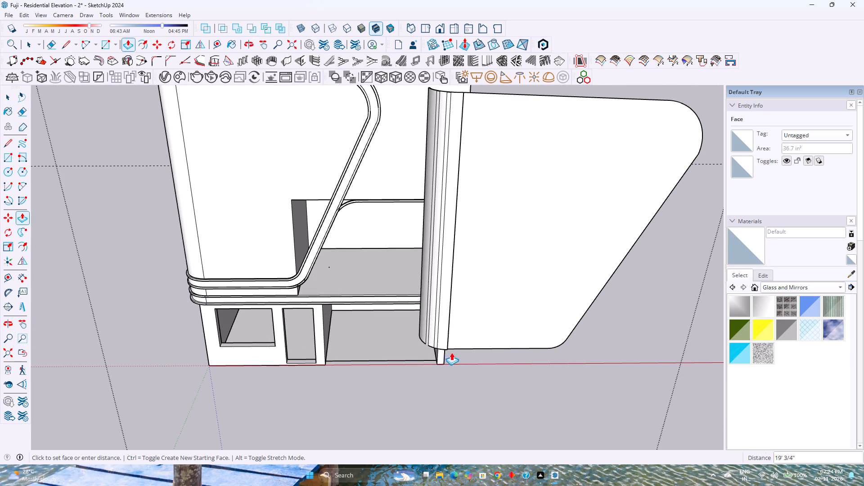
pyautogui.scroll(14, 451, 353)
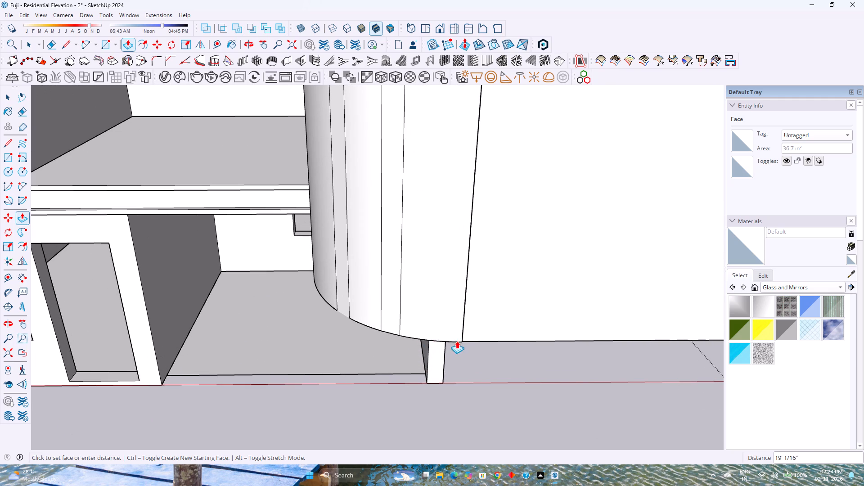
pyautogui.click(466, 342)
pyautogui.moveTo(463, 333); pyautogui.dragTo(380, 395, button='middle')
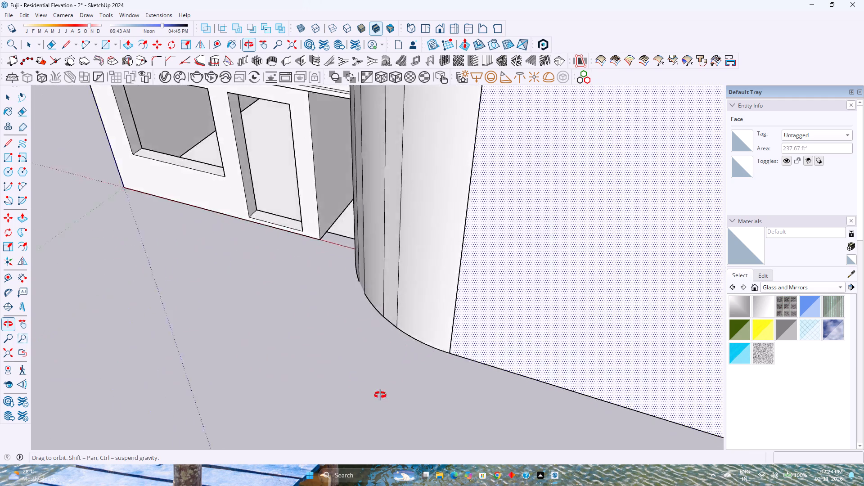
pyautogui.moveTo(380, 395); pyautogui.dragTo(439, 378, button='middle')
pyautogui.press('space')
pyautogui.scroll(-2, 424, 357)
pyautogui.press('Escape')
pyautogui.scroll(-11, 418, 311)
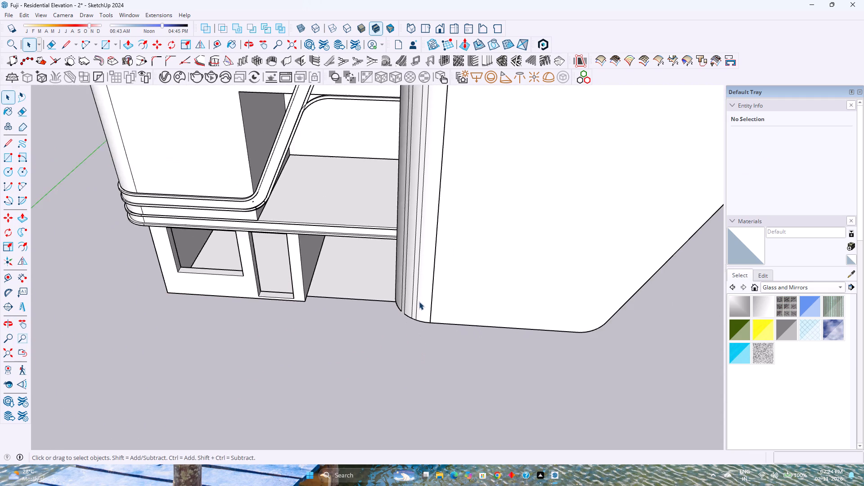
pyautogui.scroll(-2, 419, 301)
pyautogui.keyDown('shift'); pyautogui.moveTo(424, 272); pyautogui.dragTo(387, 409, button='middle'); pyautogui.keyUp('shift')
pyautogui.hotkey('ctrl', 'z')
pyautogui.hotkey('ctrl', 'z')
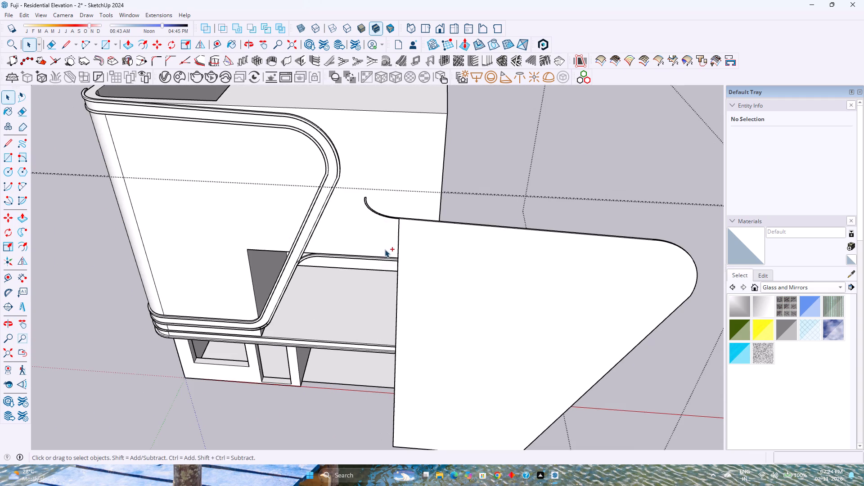
# Weld the separate segments along the curved strip's outer edge into one continuous curve.
pyautogui.scroll(8, 381, 218)
pyautogui.click(390, 212)
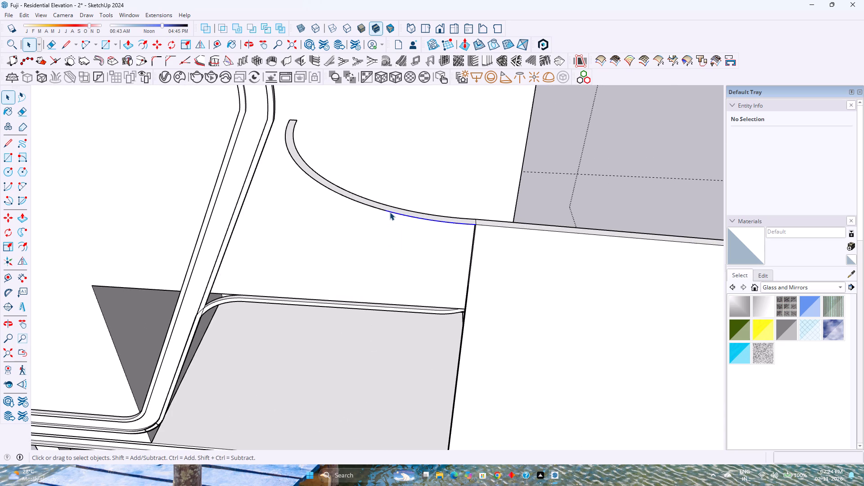
pyautogui.keyDown('ctrl'); pyautogui.click(370, 206); pyautogui.keyUp('ctrl')
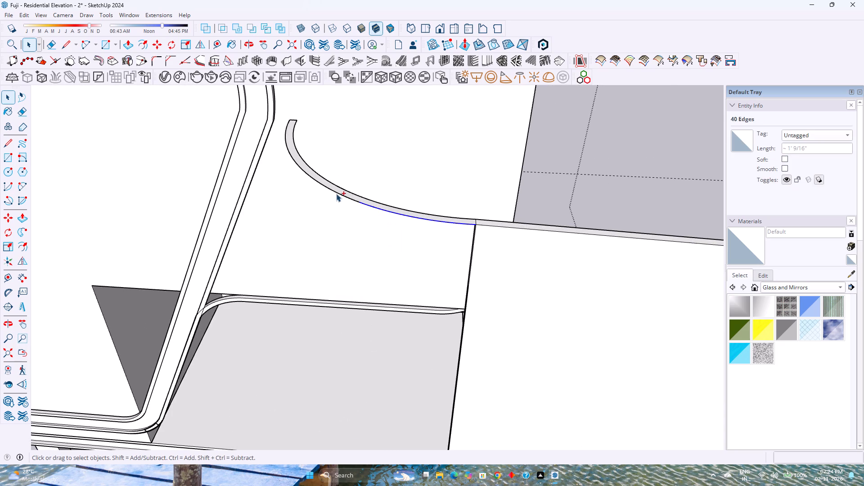
pyautogui.keyDown('ctrl'); pyautogui.click(338, 192); pyautogui.keyUp('ctrl')
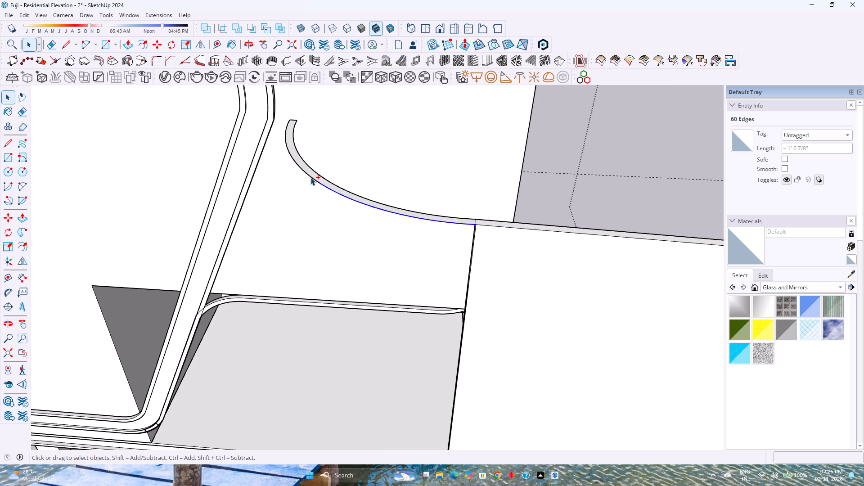
pyautogui.keyDown('ctrl'); pyautogui.click(311, 177); pyautogui.keyUp('ctrl')
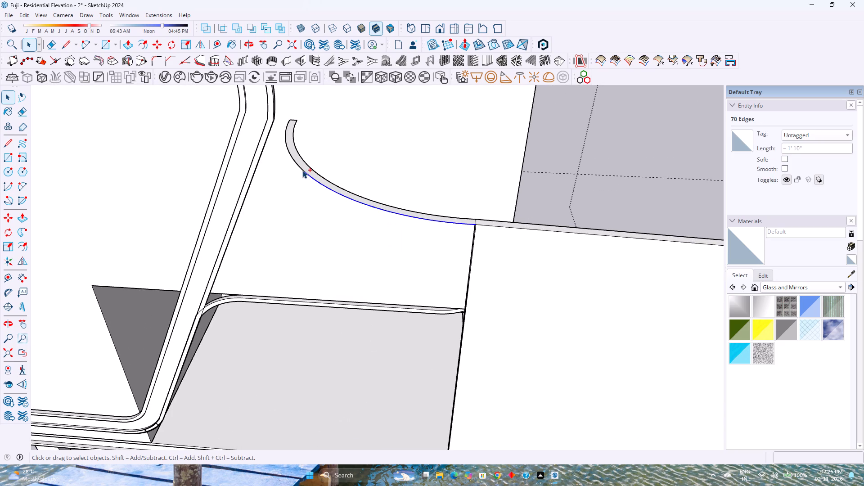
pyautogui.keyDown('ctrl'); pyautogui.click(302, 170); pyautogui.keyUp('ctrl')
pyautogui.rightClick(306, 174)
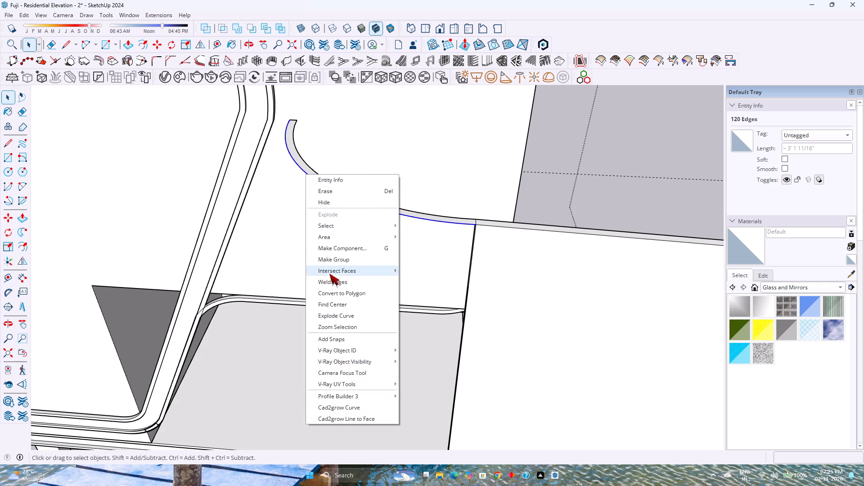
pyautogui.click(332, 279)
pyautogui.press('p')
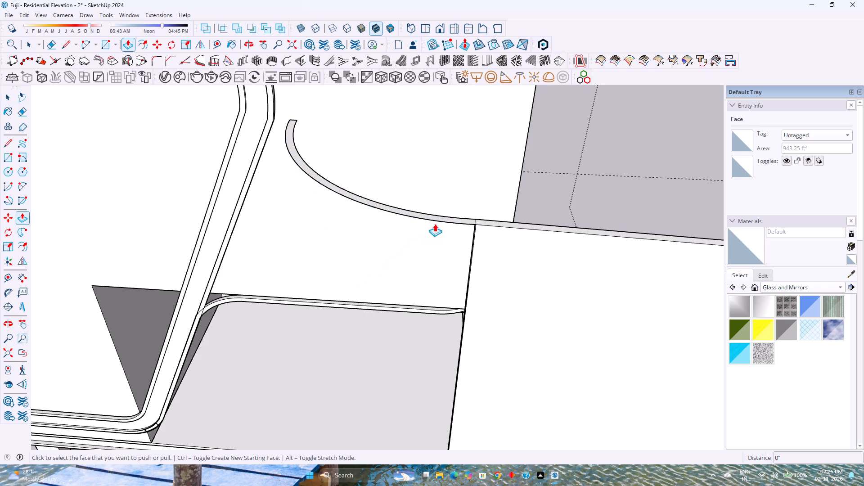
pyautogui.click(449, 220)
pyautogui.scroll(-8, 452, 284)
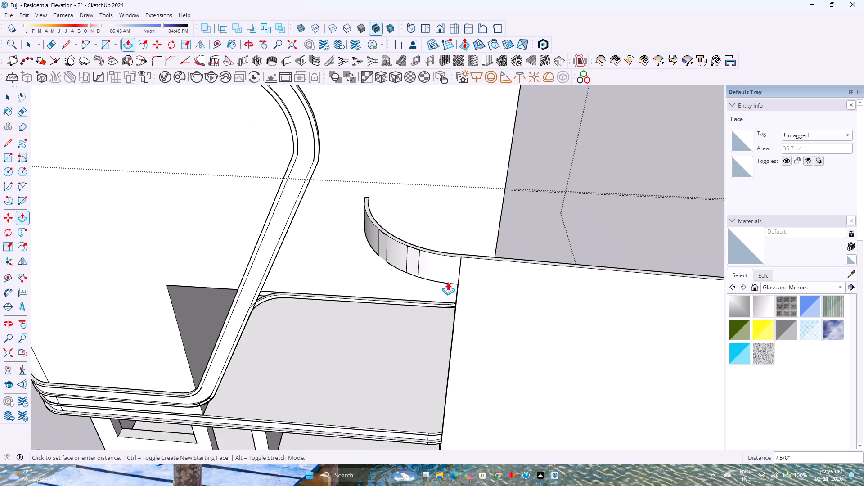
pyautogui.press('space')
# Weld the edges bounding the curved top strip's face.
pyautogui.scroll(4, 444, 243)
pyautogui.doubleClick(437, 297)
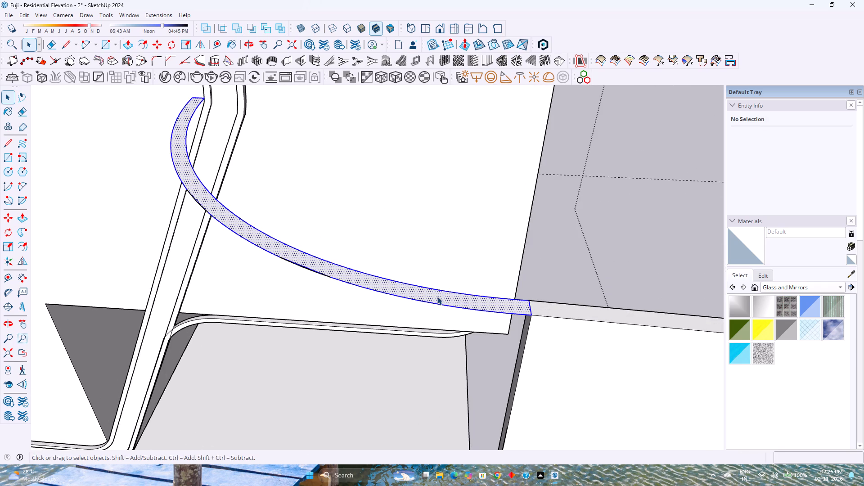
pyautogui.rightClick(437, 297)
pyautogui.click(490, 130)
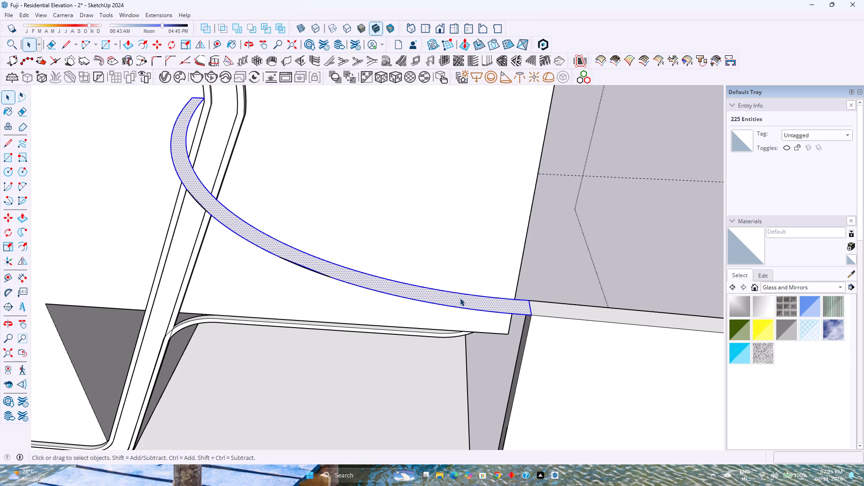
# Extrude the curved top strip down about 19' 1/2" to the flat panel's bottom corner.
pyautogui.press('p')
pyautogui.click(475, 306)
pyautogui.scroll(-10, 465, 350)
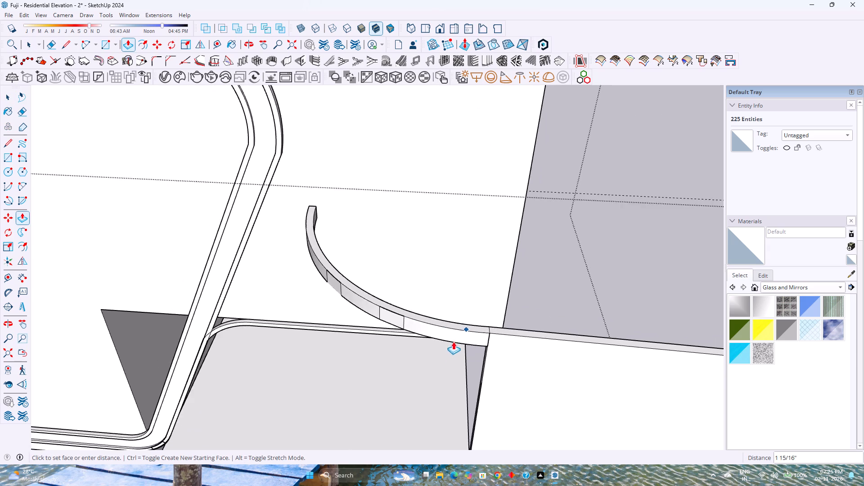
pyautogui.moveTo(452, 361); pyautogui.dragTo(462, 311, button='middle')
pyautogui.scroll(-15, 464, 306)
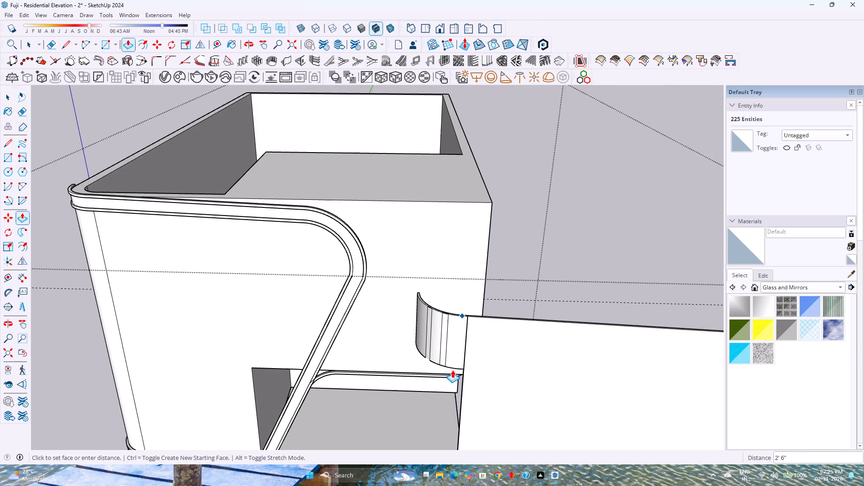
pyautogui.keyDown('shift'); pyautogui.scroll(-1, 454, 371); pyautogui.keyUp('shift')
pyautogui.keyDown('shift'); pyautogui.moveTo(454, 371); pyautogui.dragTo(467, 277, button='middle'); pyautogui.keyUp('shift')
pyautogui.keyDown('shift'); pyautogui.middleClick(468, 276); pyautogui.keyUp('shift')
pyautogui.keyDown('shift'); pyautogui.moveTo(450, 369); pyautogui.dragTo(490, 234, button='middle'); pyautogui.keyUp('shift')
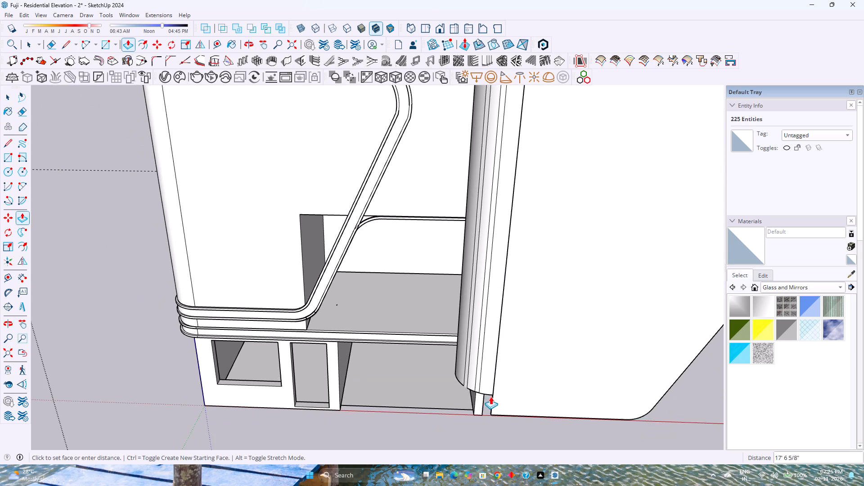
pyautogui.click(489, 415)
# Push/pull the curved wall's bottom face to the flat panel's bottom corner so both undersides are flush.
pyautogui.moveTo(516, 382); pyautogui.dragTo(499, 363, button='middle')
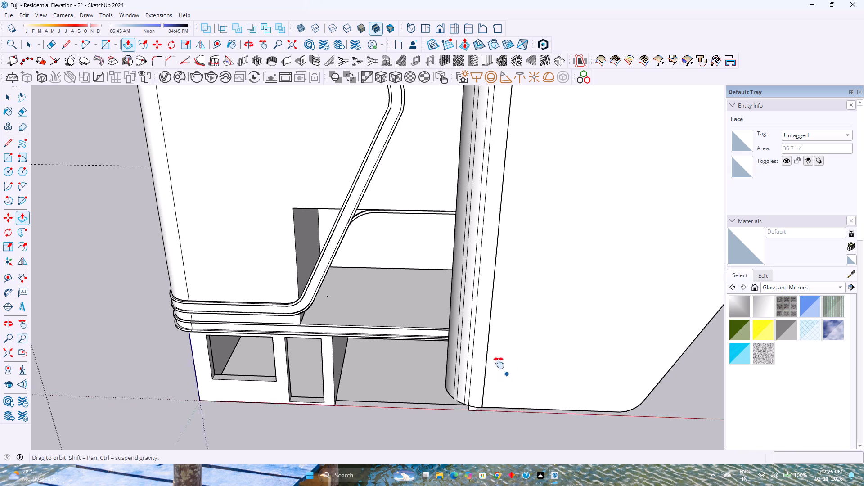
pyautogui.moveTo(499, 363); pyautogui.dragTo(479, 330, button='middle')
pyautogui.scroll(6, 455, 356)
pyautogui.moveTo(459, 379); pyautogui.dragTo(554, 291, button='middle')
pyautogui.scroll(4, 469, 377)
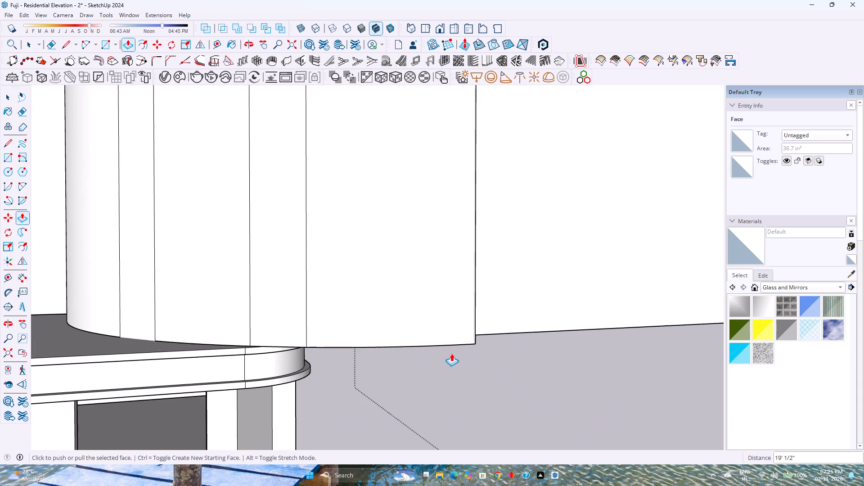
pyautogui.scroll(1, 451, 350)
pyautogui.middleClick(455, 336)
pyautogui.scroll(-4, 457, 331)
pyautogui.keyDown('shift'); pyautogui.moveTo(465, 315); pyautogui.dragTo(448, 342, button='middle'); pyautogui.keyUp('shift')
pyautogui.moveTo(447, 329); pyautogui.dragTo(495, 263, button='middle')
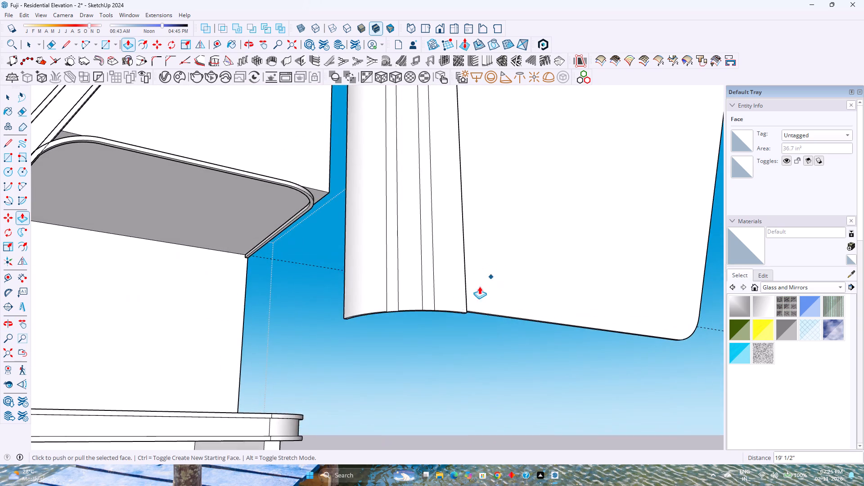
pyautogui.scroll(11, 458, 300)
pyautogui.moveTo(459, 317); pyautogui.dragTo(492, 282, button='middle')
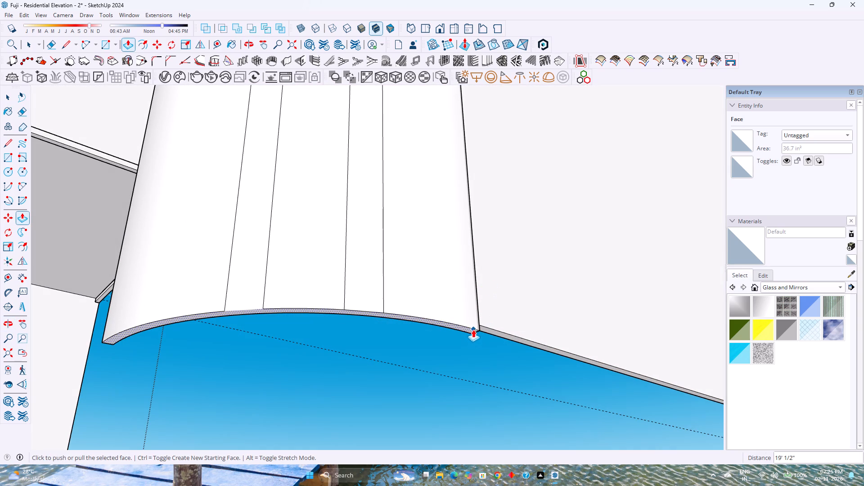
pyautogui.click(470, 333)
pyautogui.click(483, 329)
pyautogui.moveTo(499, 317); pyautogui.dragTo(437, 343, button='middle')
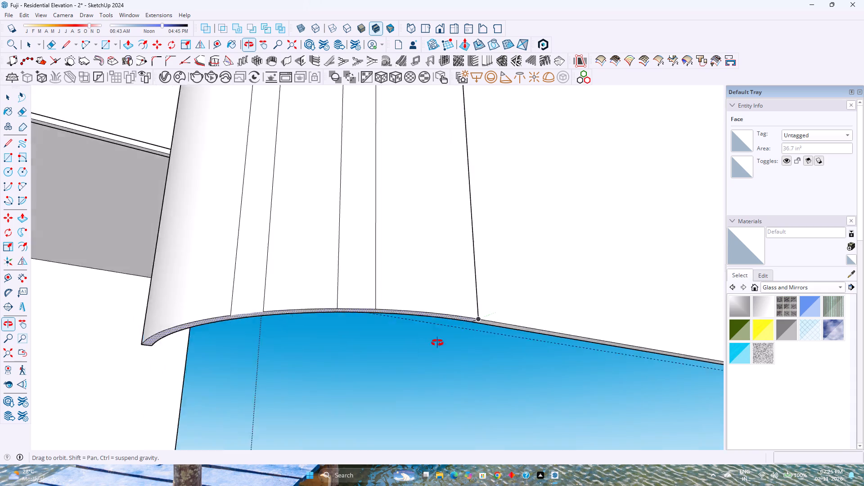
pyautogui.moveTo(437, 343); pyautogui.dragTo(359, 403, button='middle')
pyautogui.scroll(-2, 394, 357)
# Delete the short 1" edge dividing the undersides of the curved wall and the flat panel at their joint.
pyautogui.press('space')
pyautogui.scroll(3, 439, 328)
pyautogui.moveTo(438, 328); pyautogui.dragTo(530, 272, button='middle')
pyautogui.scroll(2, 456, 353)
pyautogui.scroll(-4, 421, 337)
pyautogui.scroll(1, 405, 319)
pyautogui.moveTo(405, 319); pyautogui.dragTo(460, 256, button='middle')
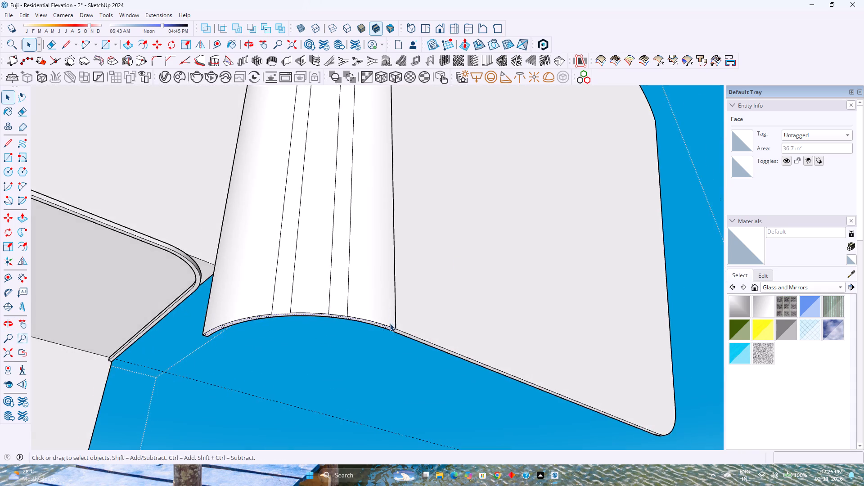
pyautogui.scroll(7, 391, 327)
pyautogui.click(393, 330)
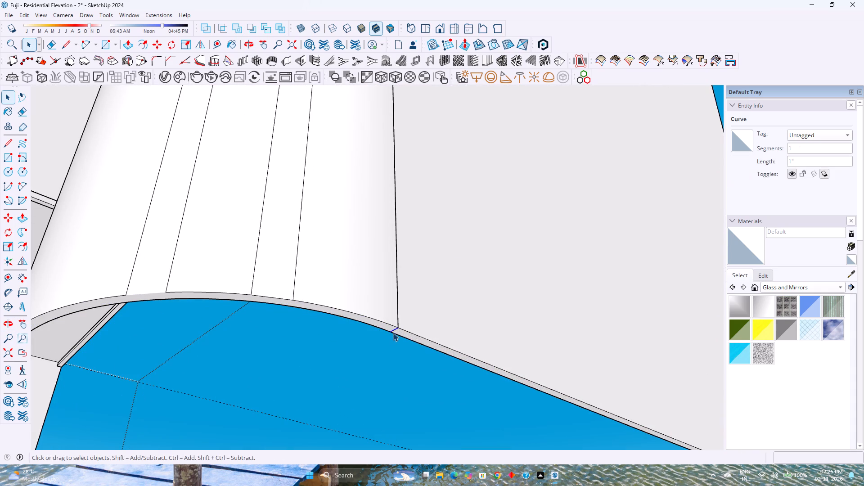
pyautogui.press('Delete')
# Delete the short dividing edge across the top where the curved wall meets the flat panel.
pyautogui.scroll(-8, 400, 334)
pyautogui.moveTo(325, 316); pyautogui.dragTo(327, 380, button='middle')
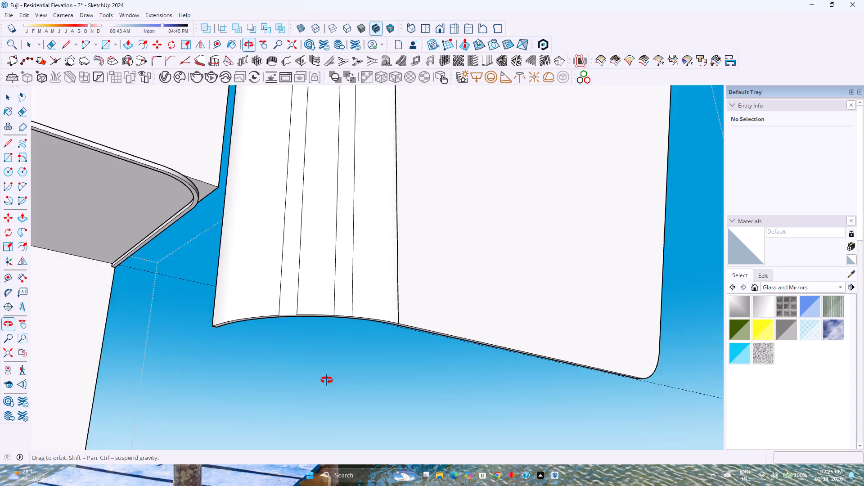
pyautogui.moveTo(327, 380); pyautogui.dragTo(326, 393, button='middle')
pyautogui.scroll(-8, 347, 319)
pyautogui.keyDown('shift'); pyautogui.moveTo(402, 288); pyautogui.dragTo(406, 365, button='middle'); pyautogui.keyUp('shift')
pyautogui.moveTo(409, 309); pyautogui.dragTo(347, 423, button='middle')
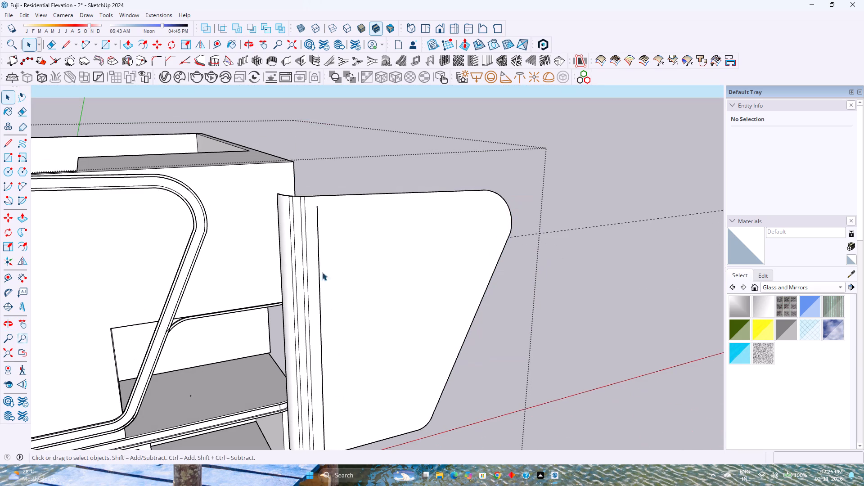
pyautogui.moveTo(319, 224); pyautogui.dragTo(274, 339, button='middle')
pyautogui.scroll(13, 294, 266)
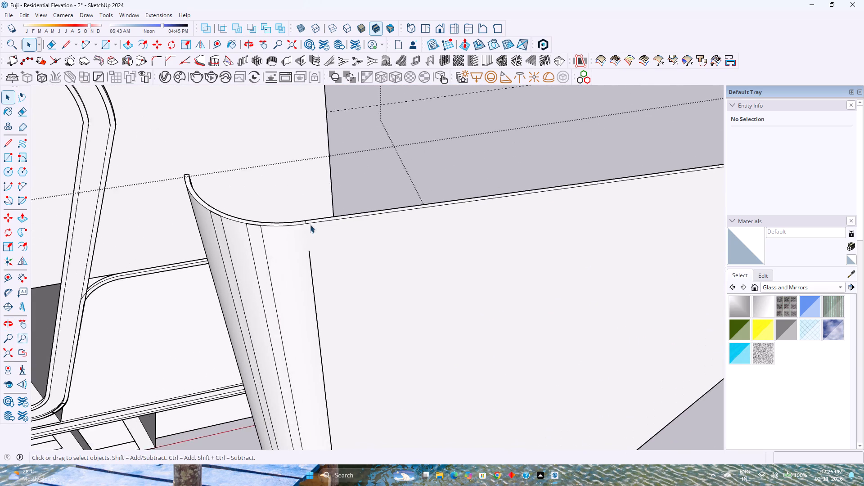
pyautogui.scroll(3, 310, 225)
pyautogui.moveTo(318, 229); pyautogui.dragTo(324, 257, button='middle')
pyautogui.scroll(7, 315, 229)
pyautogui.click(295, 219)
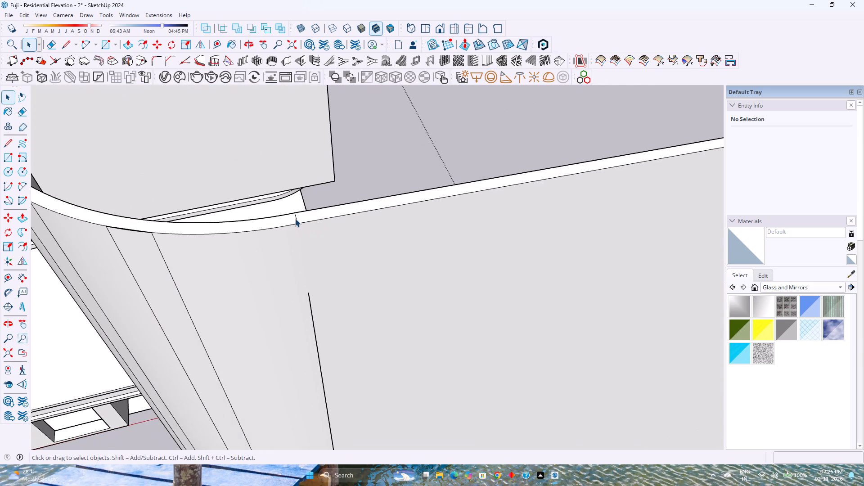
pyautogui.press('Delete')
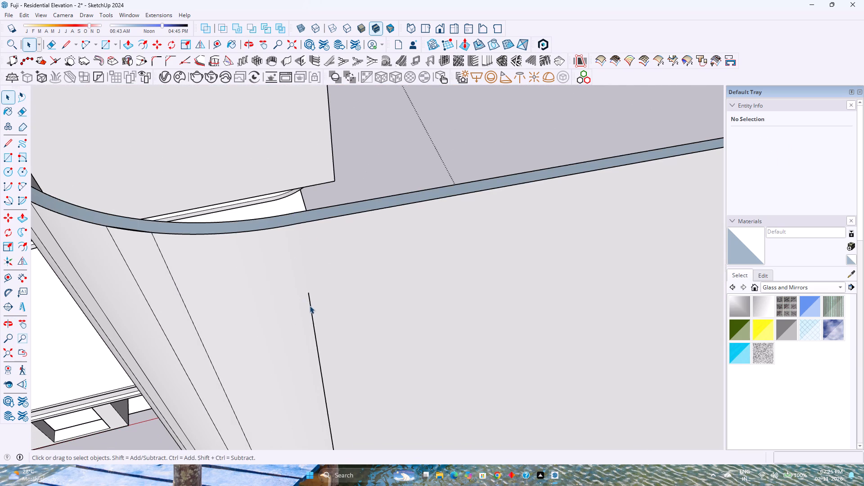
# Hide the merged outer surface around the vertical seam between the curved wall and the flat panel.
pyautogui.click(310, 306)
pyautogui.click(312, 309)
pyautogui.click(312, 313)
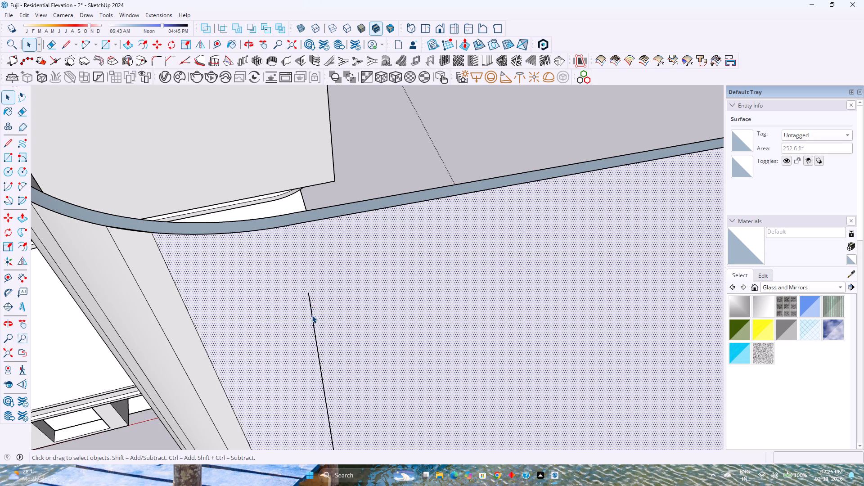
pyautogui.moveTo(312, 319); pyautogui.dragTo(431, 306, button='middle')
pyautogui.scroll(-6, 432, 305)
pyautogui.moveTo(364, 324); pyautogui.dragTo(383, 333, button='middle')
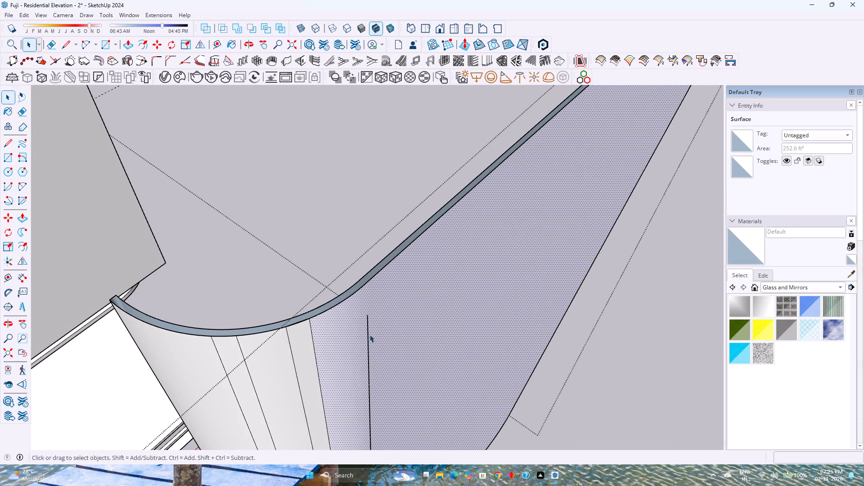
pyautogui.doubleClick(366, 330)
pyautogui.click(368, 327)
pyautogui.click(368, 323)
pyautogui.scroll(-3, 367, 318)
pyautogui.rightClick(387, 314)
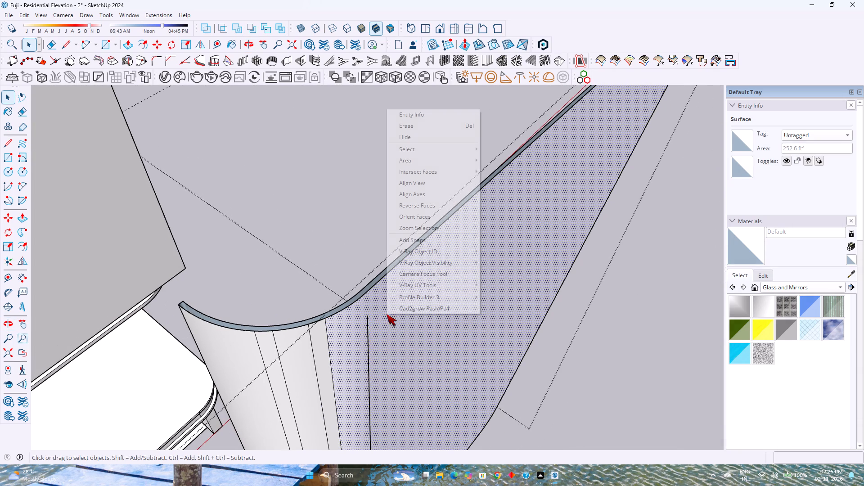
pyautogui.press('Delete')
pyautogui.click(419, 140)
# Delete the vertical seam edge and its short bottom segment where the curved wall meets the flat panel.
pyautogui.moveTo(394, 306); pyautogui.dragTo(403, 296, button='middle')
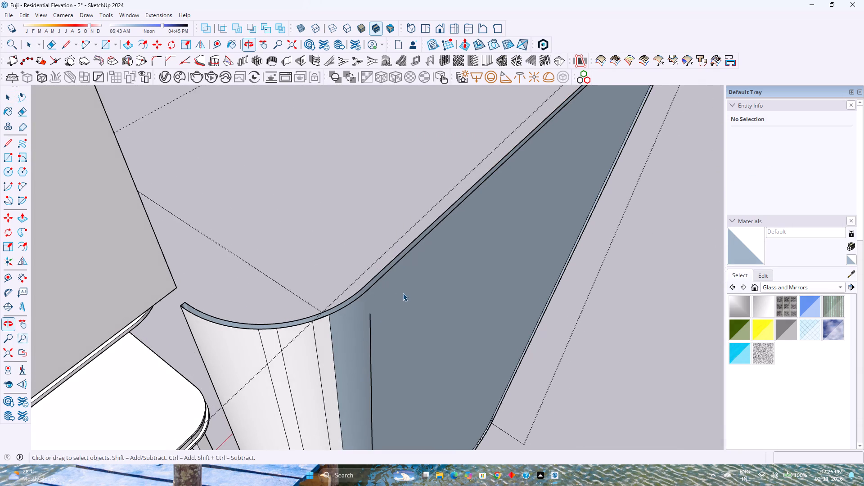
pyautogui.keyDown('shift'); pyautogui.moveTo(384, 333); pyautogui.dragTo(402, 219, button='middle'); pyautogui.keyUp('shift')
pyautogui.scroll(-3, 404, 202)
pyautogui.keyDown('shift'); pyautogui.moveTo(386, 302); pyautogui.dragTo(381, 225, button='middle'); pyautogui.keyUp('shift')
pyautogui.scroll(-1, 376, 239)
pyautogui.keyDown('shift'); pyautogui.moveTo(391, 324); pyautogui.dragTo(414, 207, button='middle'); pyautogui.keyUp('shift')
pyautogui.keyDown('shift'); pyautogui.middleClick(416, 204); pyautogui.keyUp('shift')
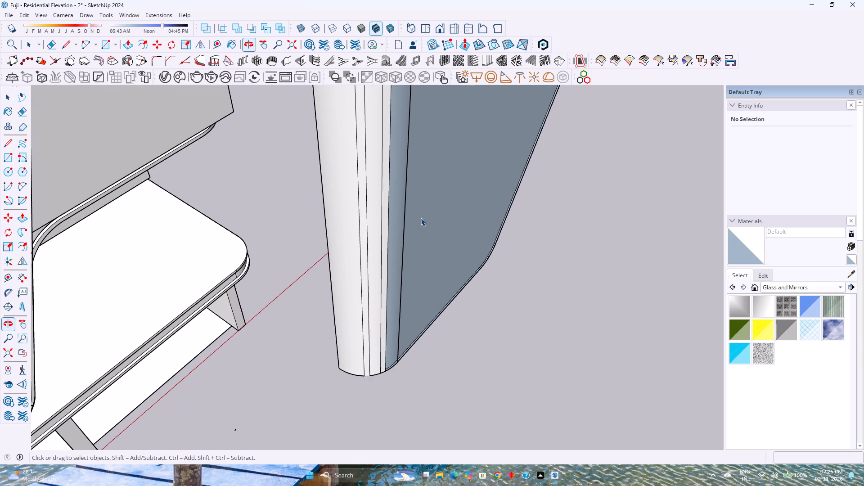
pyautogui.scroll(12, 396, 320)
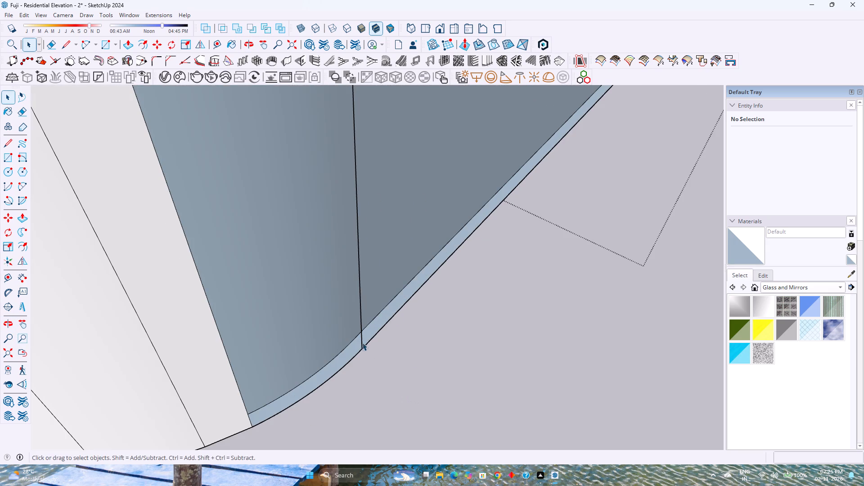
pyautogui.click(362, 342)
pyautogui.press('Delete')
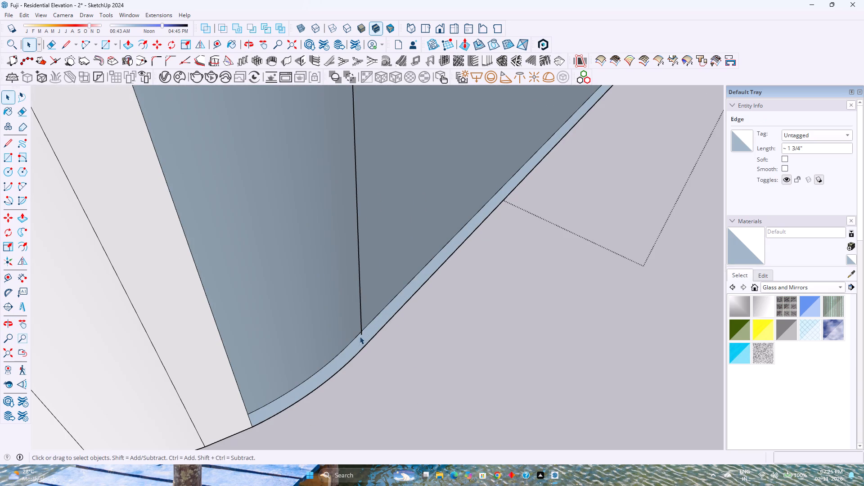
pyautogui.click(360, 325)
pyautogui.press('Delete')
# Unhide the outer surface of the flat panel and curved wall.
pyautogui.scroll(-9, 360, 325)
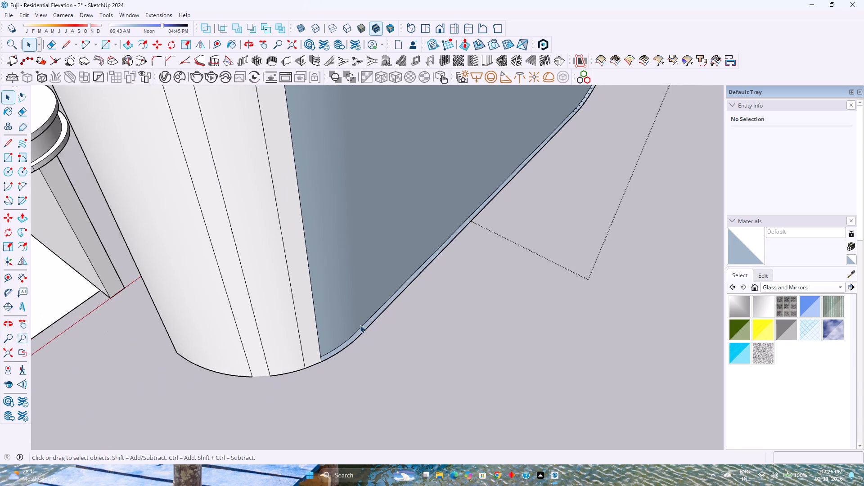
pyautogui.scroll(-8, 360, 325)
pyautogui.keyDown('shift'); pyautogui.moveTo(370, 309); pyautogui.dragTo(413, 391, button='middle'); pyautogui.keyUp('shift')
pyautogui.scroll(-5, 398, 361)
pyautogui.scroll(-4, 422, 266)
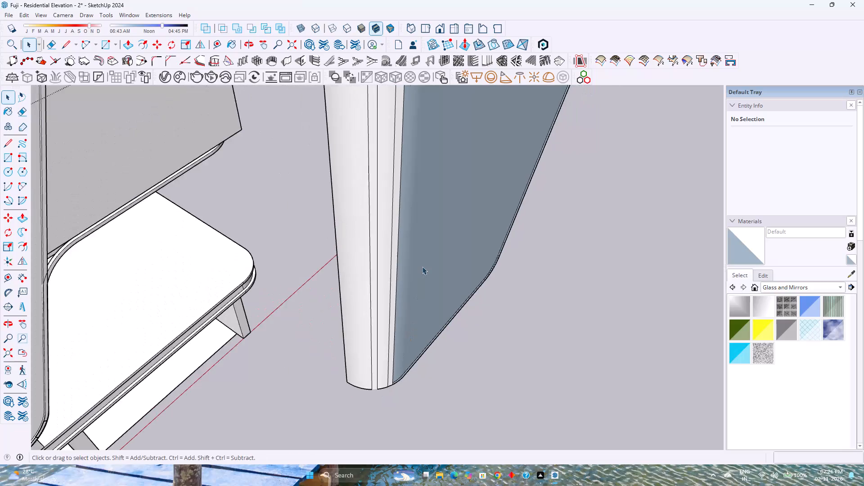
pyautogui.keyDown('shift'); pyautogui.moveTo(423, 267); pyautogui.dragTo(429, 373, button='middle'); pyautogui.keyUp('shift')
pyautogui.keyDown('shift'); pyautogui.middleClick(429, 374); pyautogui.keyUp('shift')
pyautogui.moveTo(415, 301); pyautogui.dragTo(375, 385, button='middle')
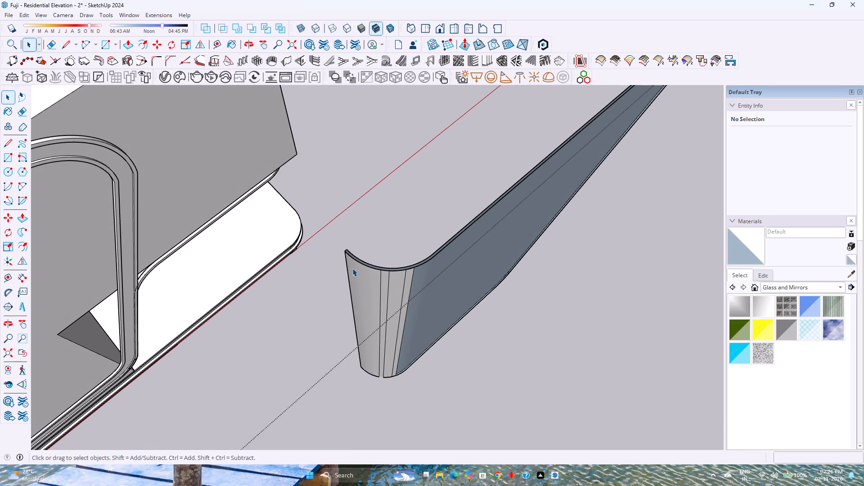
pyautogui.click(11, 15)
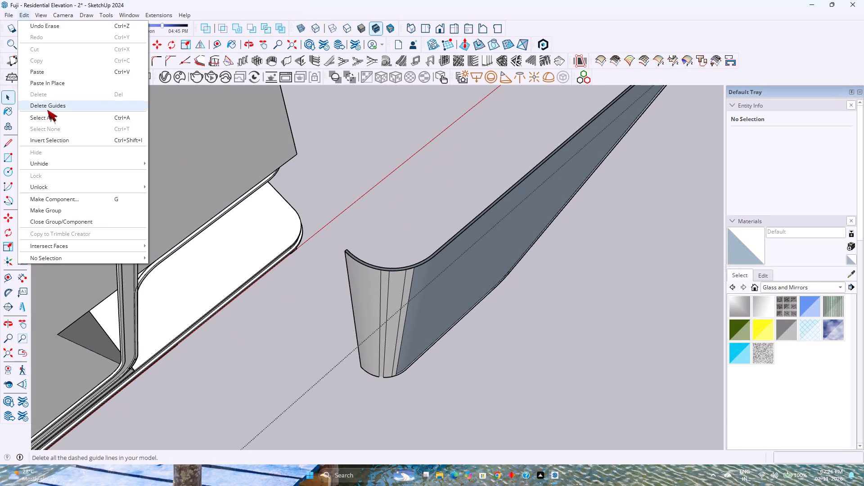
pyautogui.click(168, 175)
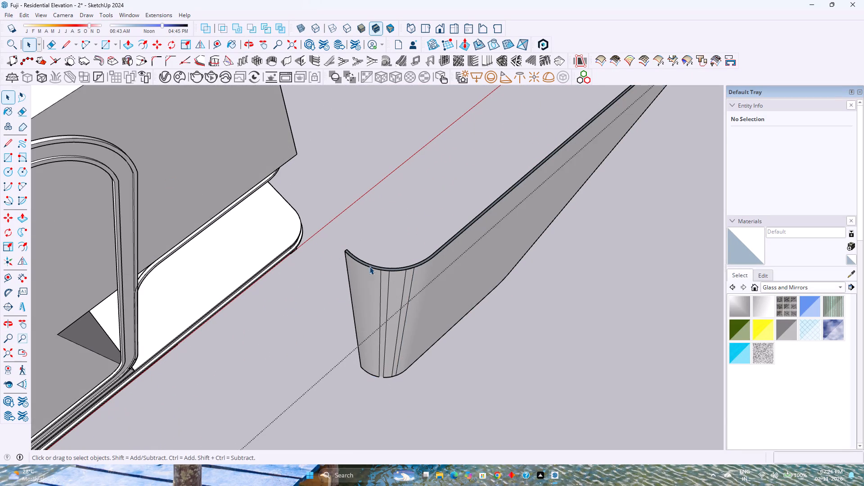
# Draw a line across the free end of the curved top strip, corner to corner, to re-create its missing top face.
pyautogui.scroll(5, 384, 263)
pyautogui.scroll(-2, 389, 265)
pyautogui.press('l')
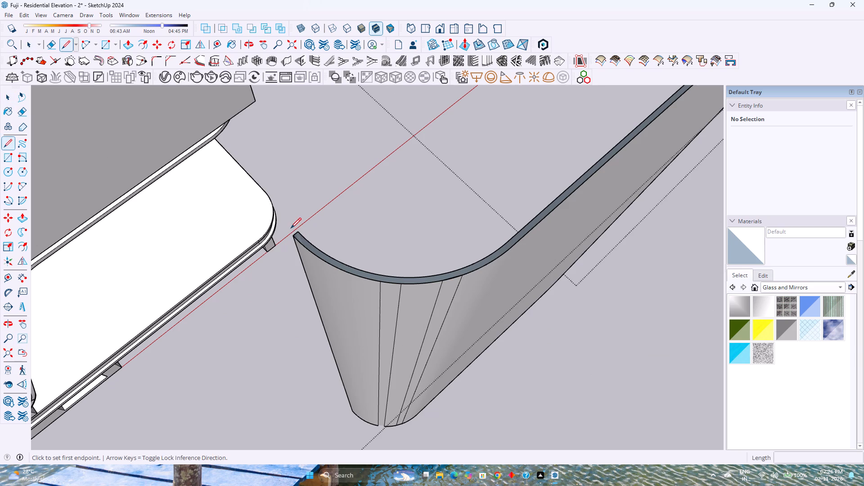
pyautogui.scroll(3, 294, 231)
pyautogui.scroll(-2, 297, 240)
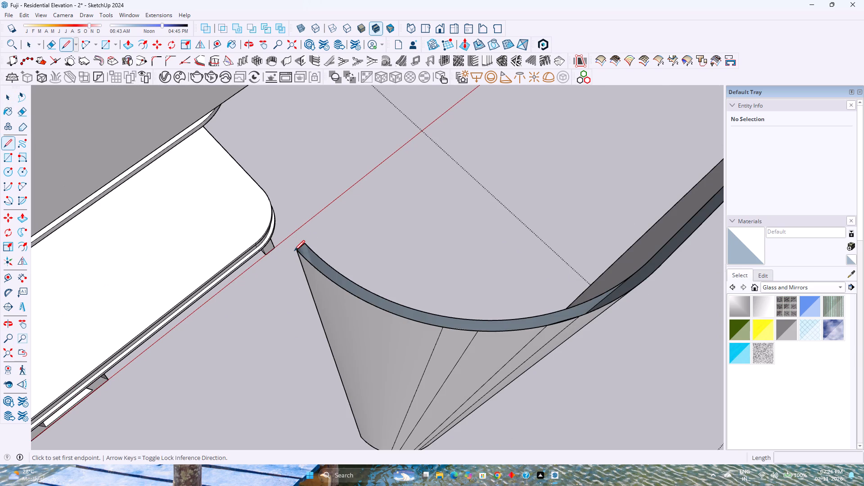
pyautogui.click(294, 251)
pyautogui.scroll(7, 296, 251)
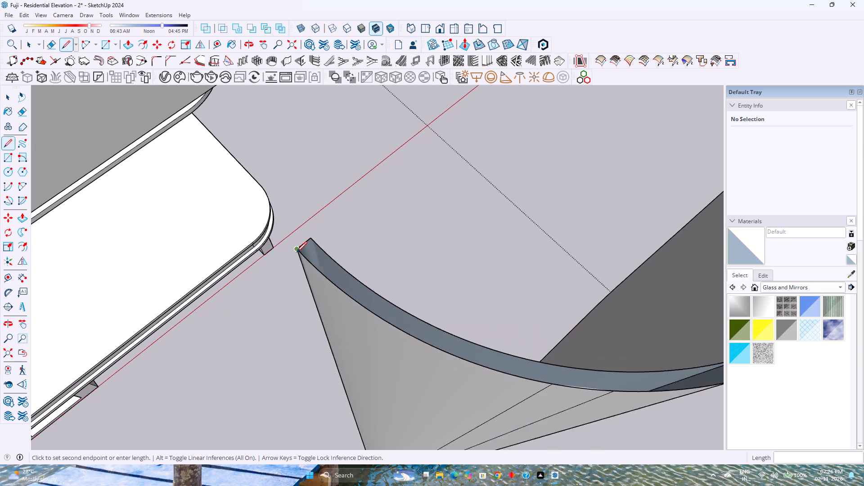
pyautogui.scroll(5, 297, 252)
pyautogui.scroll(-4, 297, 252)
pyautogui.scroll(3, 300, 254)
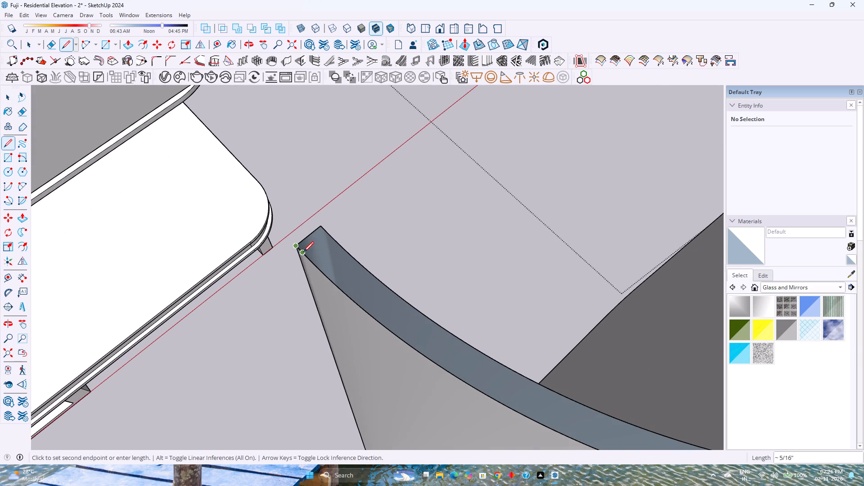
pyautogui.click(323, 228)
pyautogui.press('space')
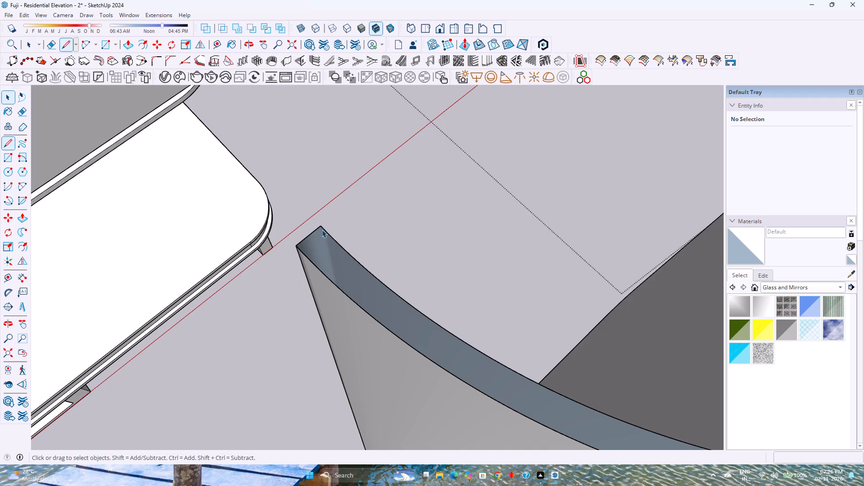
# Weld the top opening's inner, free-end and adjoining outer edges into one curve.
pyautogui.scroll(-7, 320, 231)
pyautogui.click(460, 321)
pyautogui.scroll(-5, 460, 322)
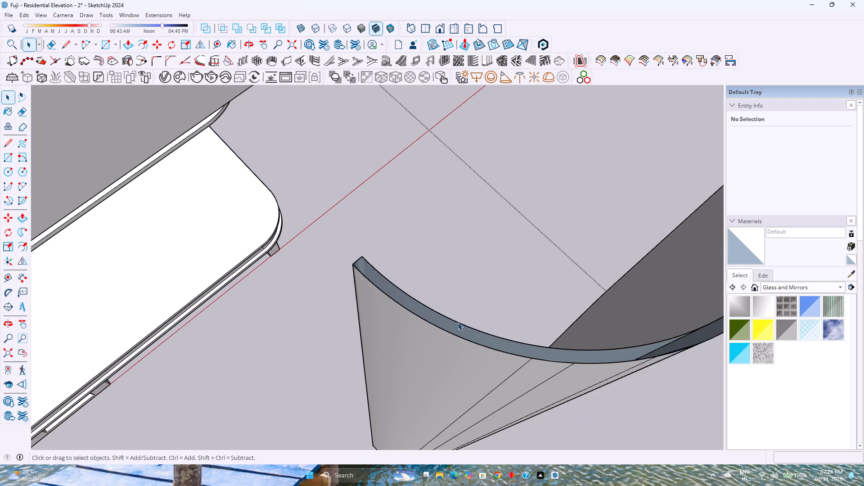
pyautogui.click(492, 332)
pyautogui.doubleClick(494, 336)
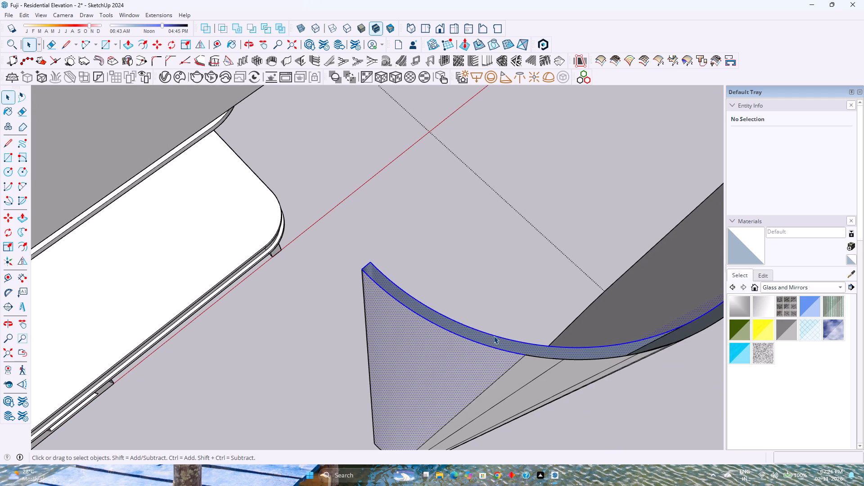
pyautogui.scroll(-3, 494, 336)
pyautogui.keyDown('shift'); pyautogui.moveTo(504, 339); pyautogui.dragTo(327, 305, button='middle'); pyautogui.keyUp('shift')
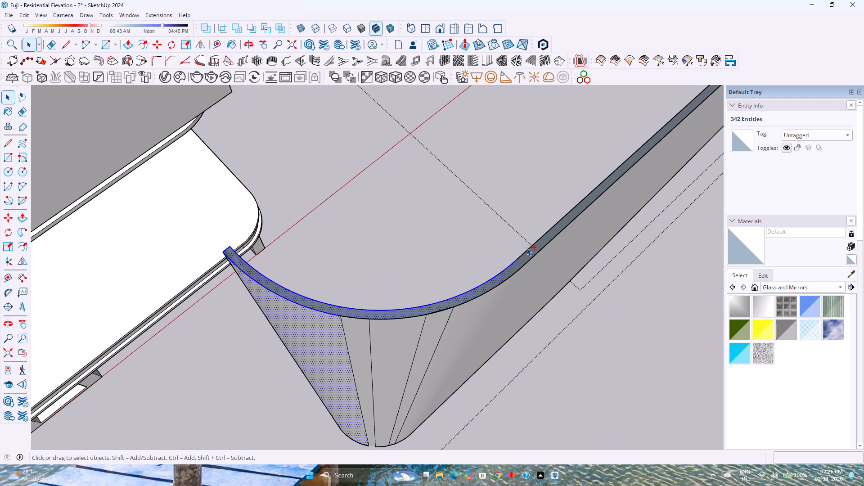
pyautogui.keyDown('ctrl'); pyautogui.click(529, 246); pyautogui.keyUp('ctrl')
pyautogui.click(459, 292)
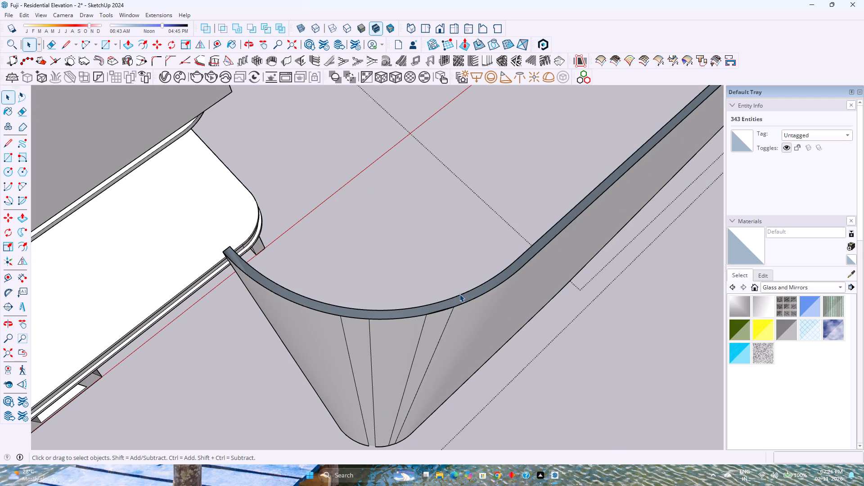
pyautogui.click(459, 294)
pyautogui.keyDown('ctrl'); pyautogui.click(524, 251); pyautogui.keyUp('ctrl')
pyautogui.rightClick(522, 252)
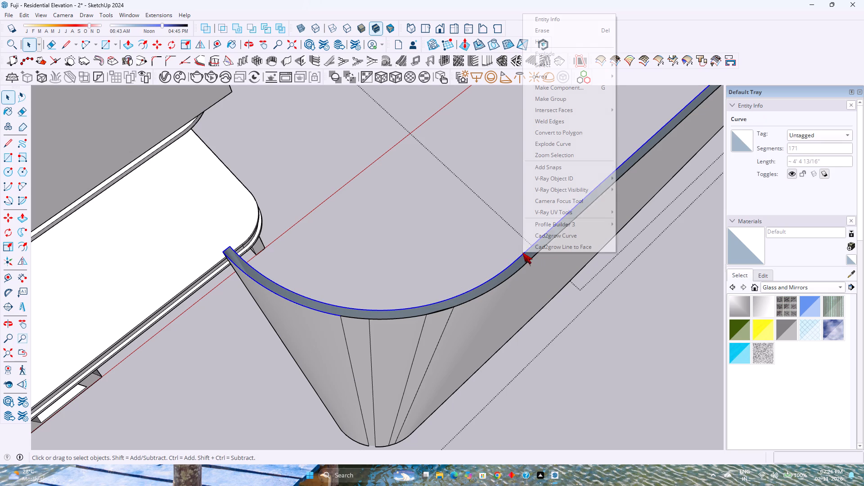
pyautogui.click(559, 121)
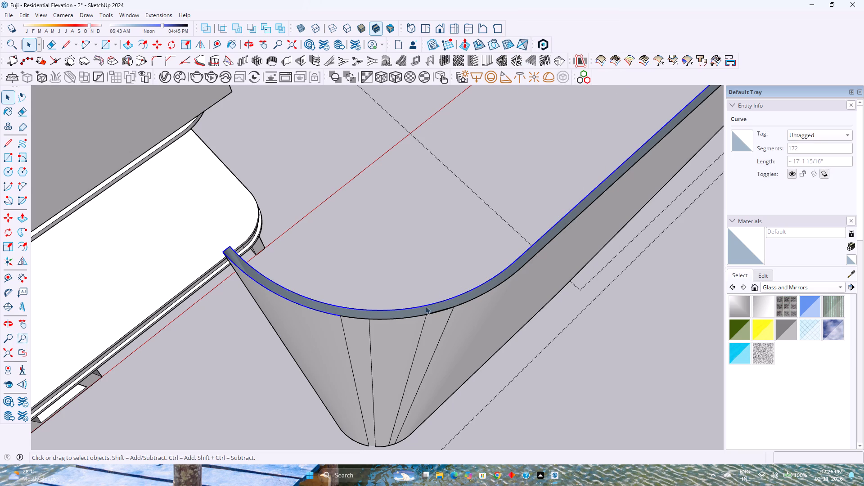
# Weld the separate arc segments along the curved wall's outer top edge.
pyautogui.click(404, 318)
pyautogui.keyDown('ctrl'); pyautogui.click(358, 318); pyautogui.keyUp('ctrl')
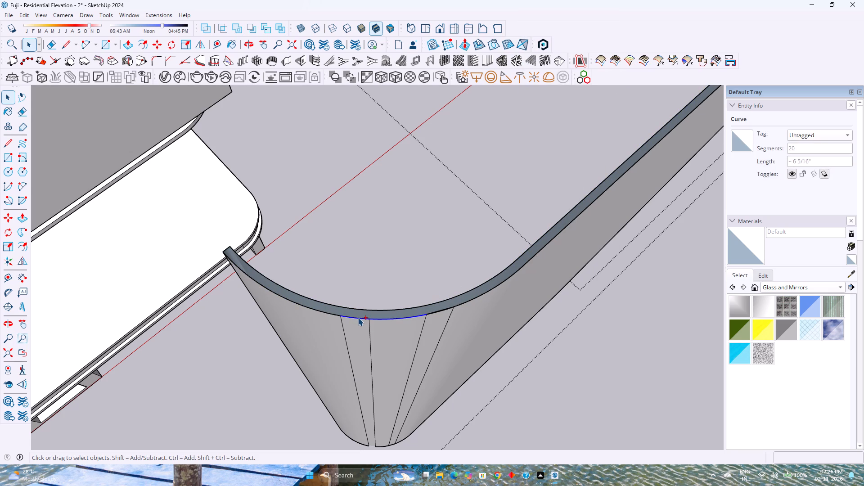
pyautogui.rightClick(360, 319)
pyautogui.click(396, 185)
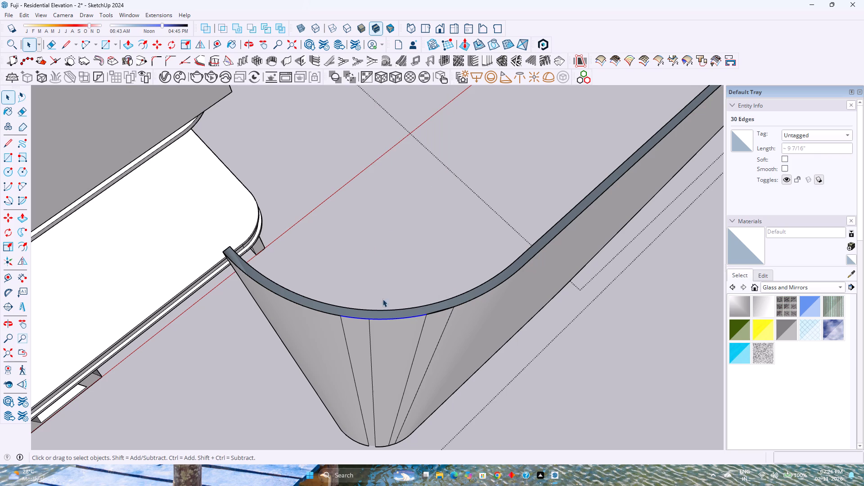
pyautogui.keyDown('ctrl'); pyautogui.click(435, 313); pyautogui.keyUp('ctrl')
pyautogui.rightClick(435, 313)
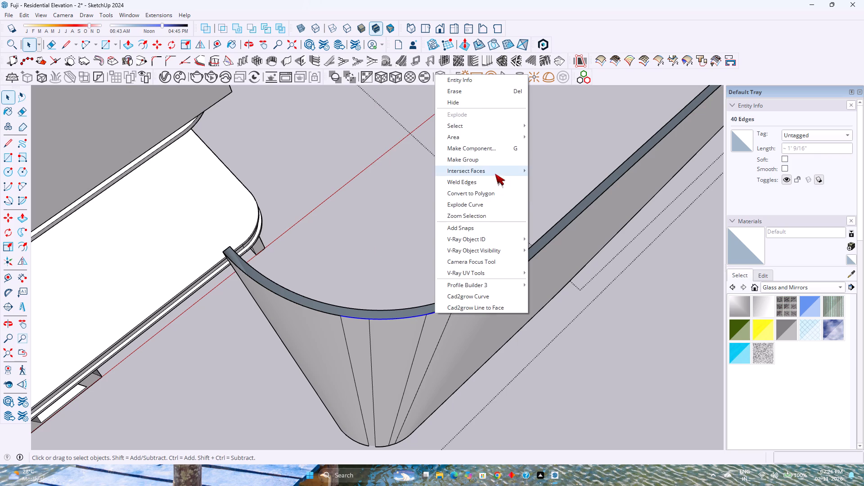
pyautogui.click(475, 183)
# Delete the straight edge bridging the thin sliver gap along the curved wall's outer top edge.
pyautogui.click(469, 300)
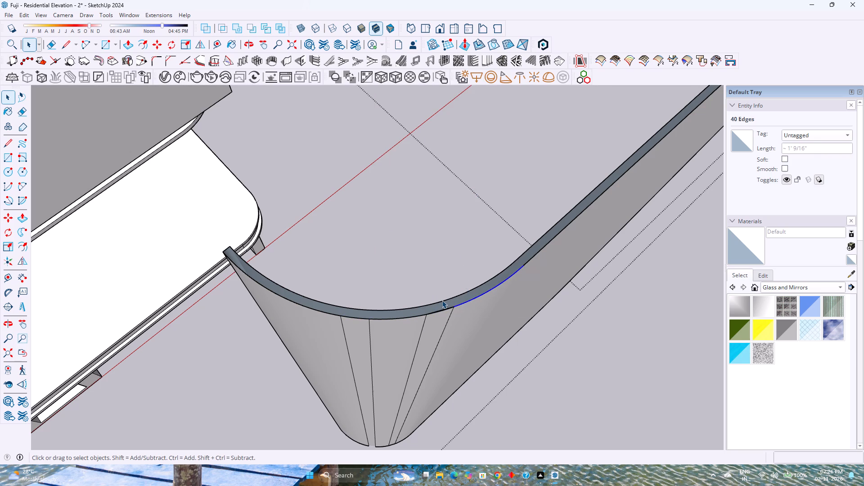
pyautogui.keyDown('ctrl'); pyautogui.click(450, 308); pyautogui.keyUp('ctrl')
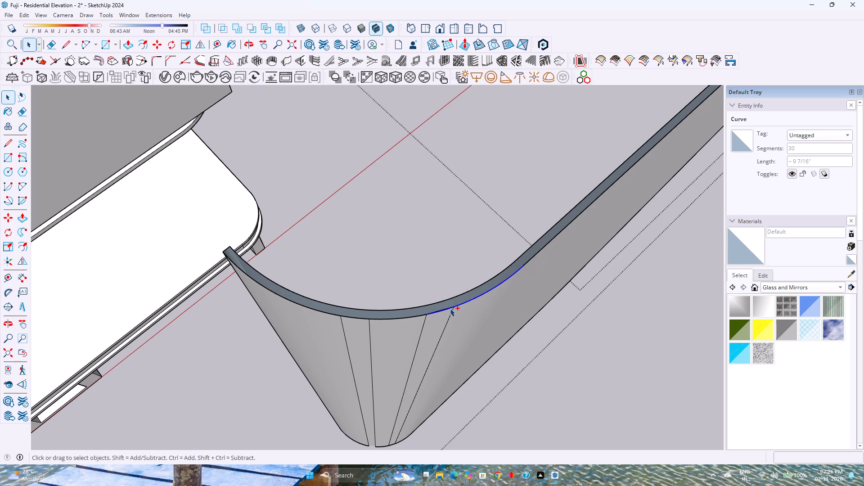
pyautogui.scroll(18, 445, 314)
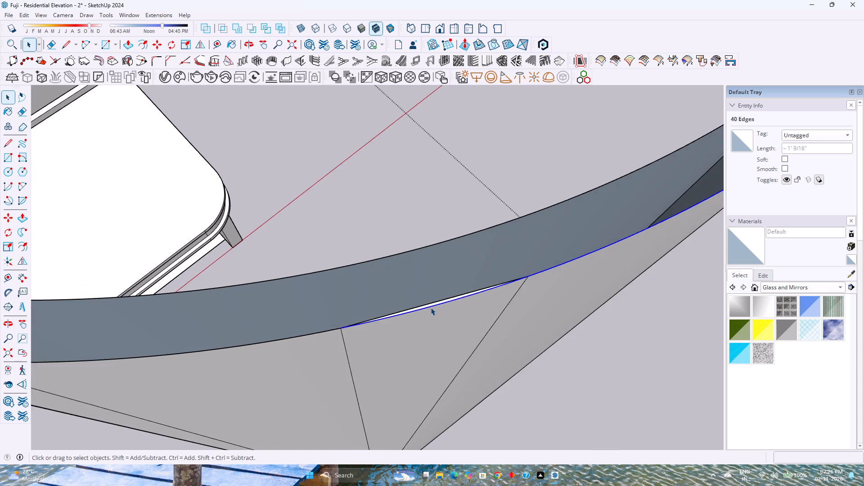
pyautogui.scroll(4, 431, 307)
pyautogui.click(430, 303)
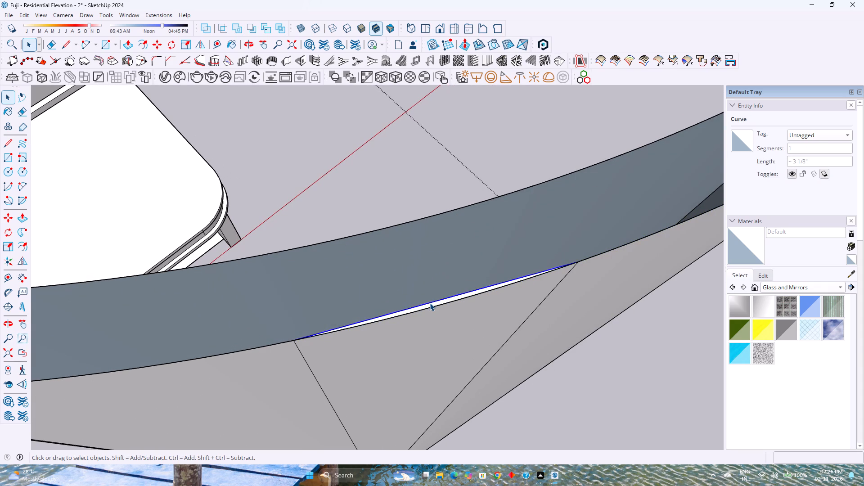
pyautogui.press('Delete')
# Undo the recent edits back to before the curved top strip was extruded down into a wall.
pyautogui.scroll(-6, 430, 304)
pyautogui.hotkey('ctrl', 'z')
pyautogui.hotkey('ctrl', 'z')
pyautogui.hotkey('ctrl', 'z')
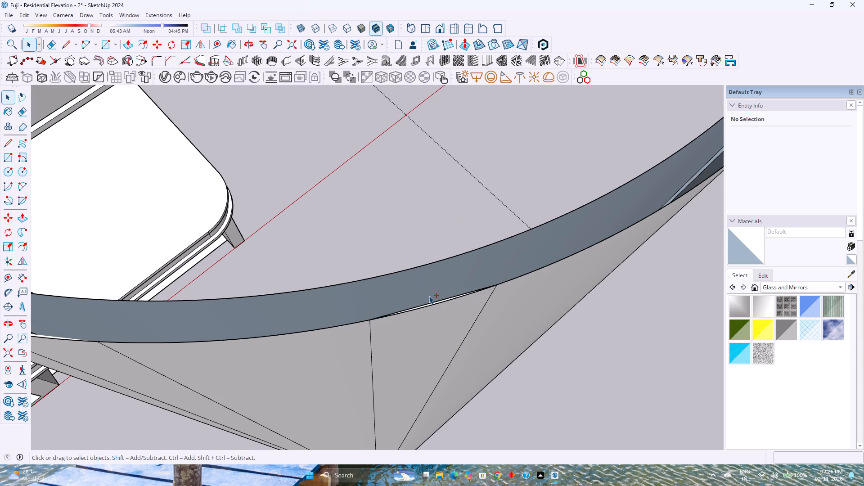
pyautogui.hotkey('ctrl', 'z')
pyautogui.hotkey('ctrl', 'z')
pyautogui.hotkey('ctrl', 'z')
pyautogui.hotkey('ctrl', 'z')
pyautogui.hotkey('ctrl', 'z')
pyautogui.keyDown('ctrl'); pyautogui.scroll(-5, 370, 283); pyautogui.keyUp('ctrl')
pyautogui.hotkey('ctrl', 'z')
pyautogui.hotkey('ctrl', 'z')
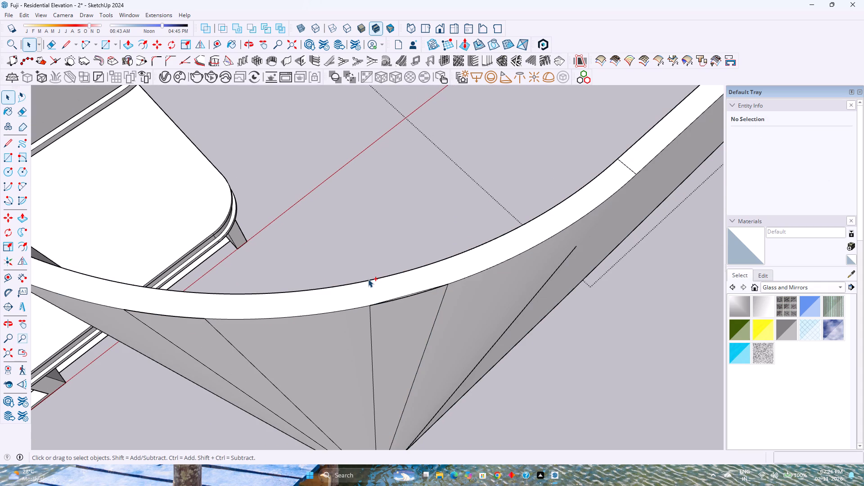
pyautogui.hotkey('ctrl', 'z')
pyautogui.hotkey('ctrl', 'z')
pyautogui.hotkey('ctrl', 'z')
pyautogui.hotkey('ctrl', 'z')
pyautogui.hotkey('ctrl', 'z')
pyautogui.hotkey('ctrl', 'z')
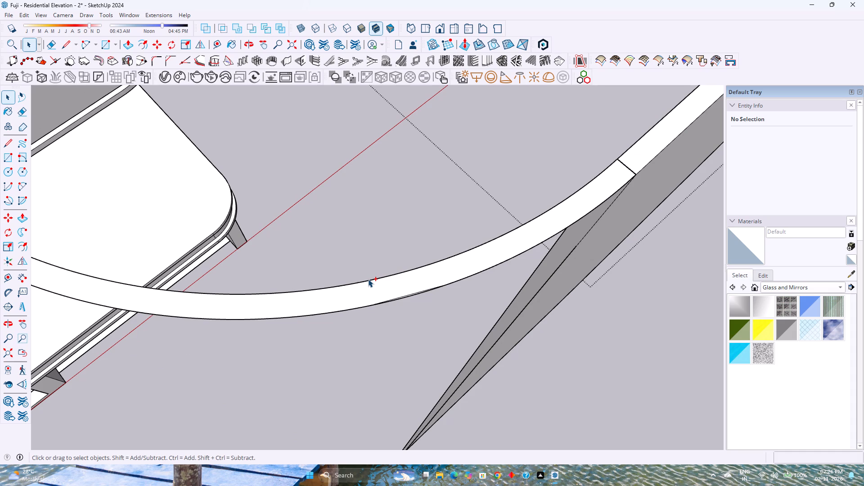
pyautogui.hotkey('ctrl', 'z')
pyautogui.hotkey('ctrl', 'z')
pyautogui.hotkey('ctrl', 'z')
# Redo the three most recently undone edits on the curved top strip.
pyautogui.moveTo(419, 333); pyautogui.dragTo(357, 266, button='middle')
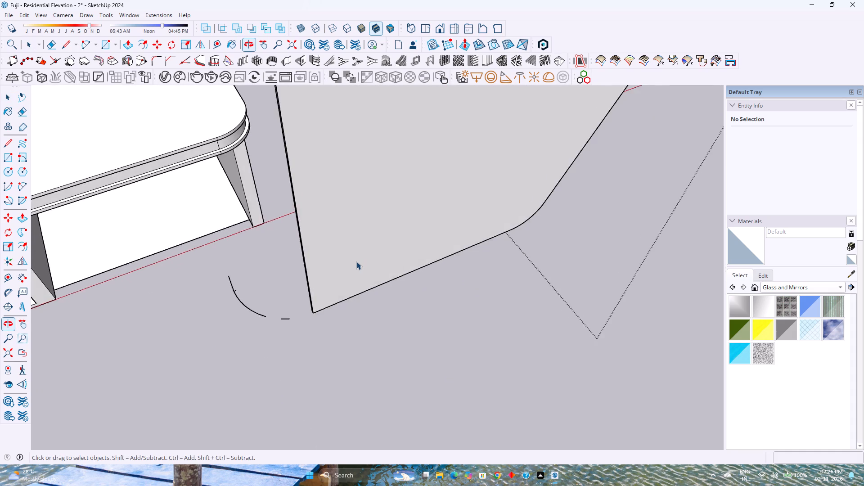
pyautogui.scroll(-5, 356, 261)
pyautogui.hotkey('ctrl', 'y')
pyautogui.hotkey('ctrl', 'y')
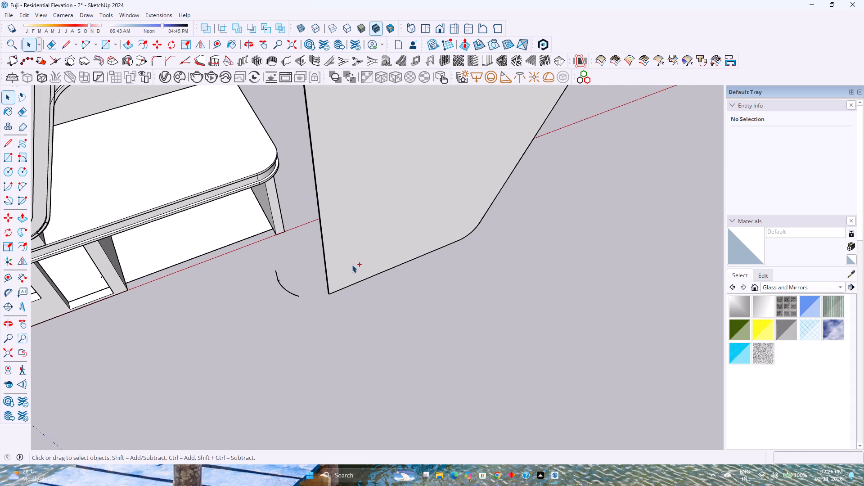
pyautogui.hotkey('ctrl', 'y')
# Delete the stray edge bounding the thin sliver along the curved top strip's outer edge.
pyautogui.scroll(-4, 354, 271)
pyautogui.keyDown('shift'); pyautogui.moveTo(358, 273); pyautogui.dragTo(450, 355, button='middle'); pyautogui.keyUp('shift')
pyautogui.scroll(5, 411, 154)
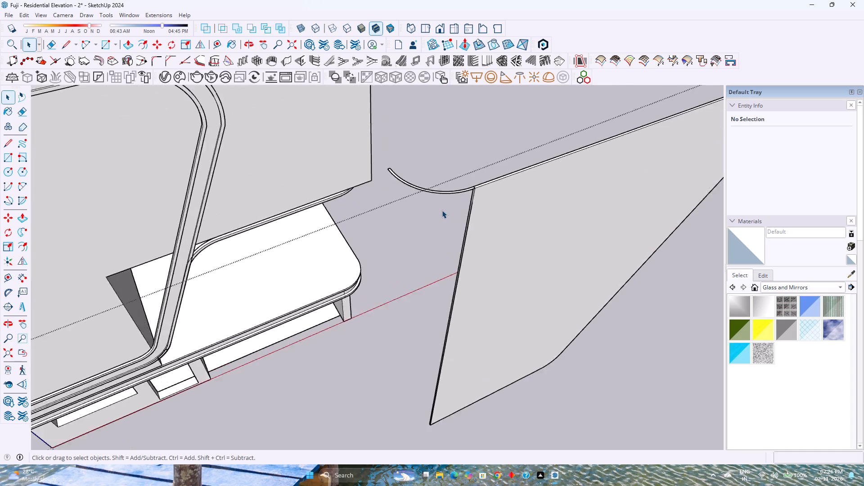
pyautogui.scroll(1, 442, 210)
pyautogui.scroll(-2, 432, 182)
pyautogui.scroll(13, 455, 150)
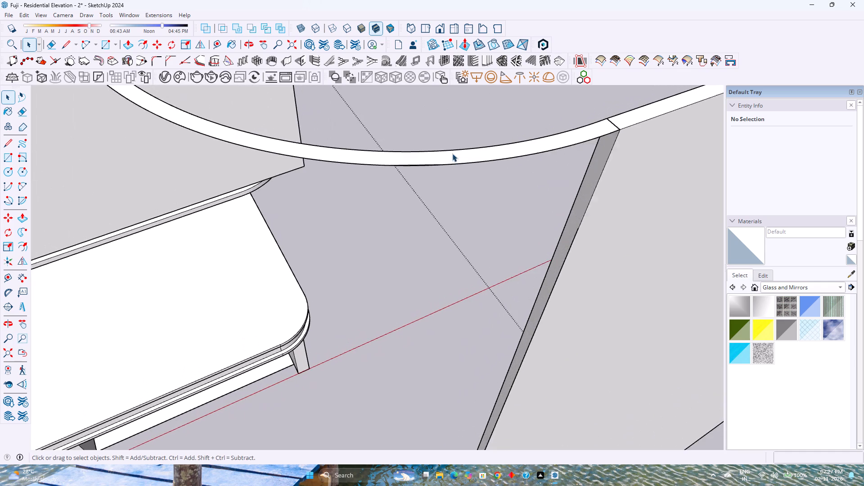
pyautogui.scroll(6, 452, 153)
pyautogui.scroll(8, 414, 170)
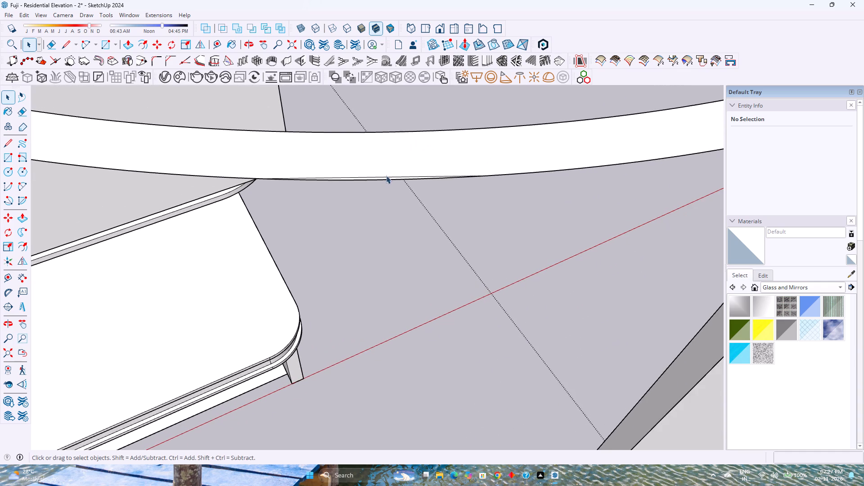
pyautogui.scroll(2, 386, 175)
pyautogui.click(384, 178)
pyautogui.press('Delete')
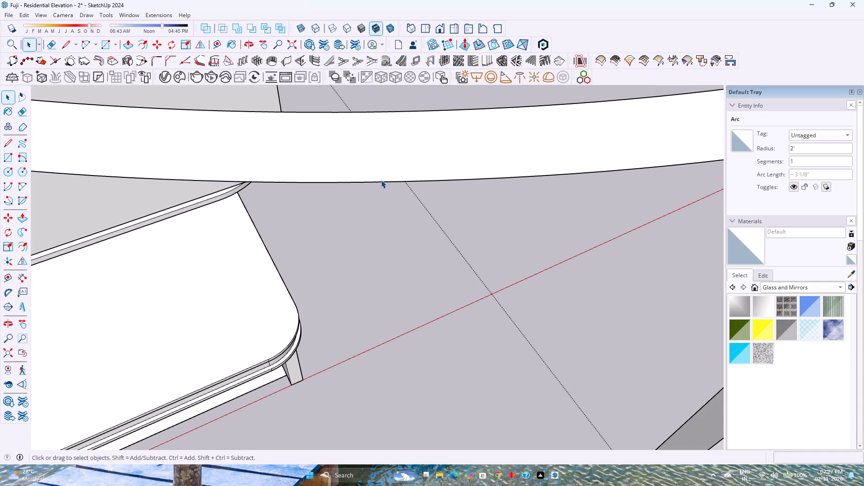
# Examine the curved top strip along its full length, from its free end to its joint with the flat panel.
pyautogui.scroll(-9, 381, 180)
pyautogui.keyDown('shift'); pyautogui.moveTo(337, 178); pyautogui.dragTo(611, 276, button='middle'); pyautogui.keyUp('shift')
pyautogui.scroll(-4, 349, 228)
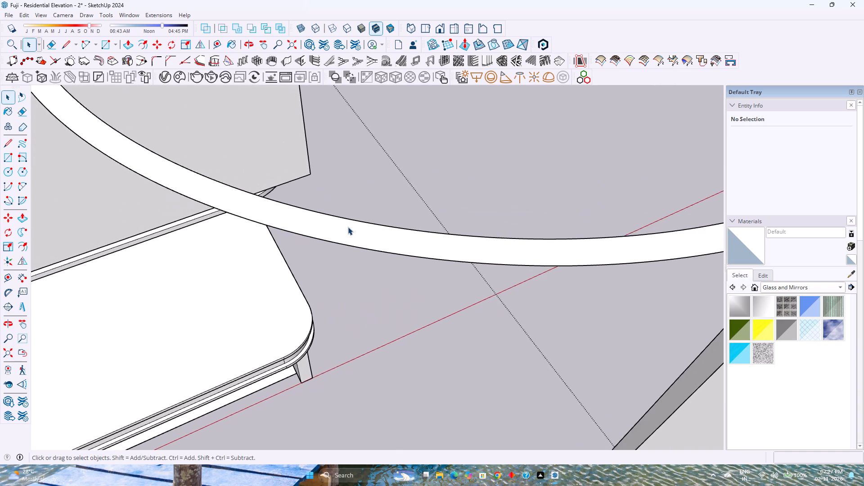
pyautogui.scroll(-2, 348, 227)
pyautogui.keyDown('shift'); pyautogui.moveTo(331, 228); pyautogui.dragTo(511, 315, button='middle'); pyautogui.keyUp('shift')
pyautogui.scroll(-2, 442, 293)
pyautogui.moveTo(459, 297); pyautogui.dragTo(303, 263, button='middle')
pyautogui.scroll(-2, 301, 260)
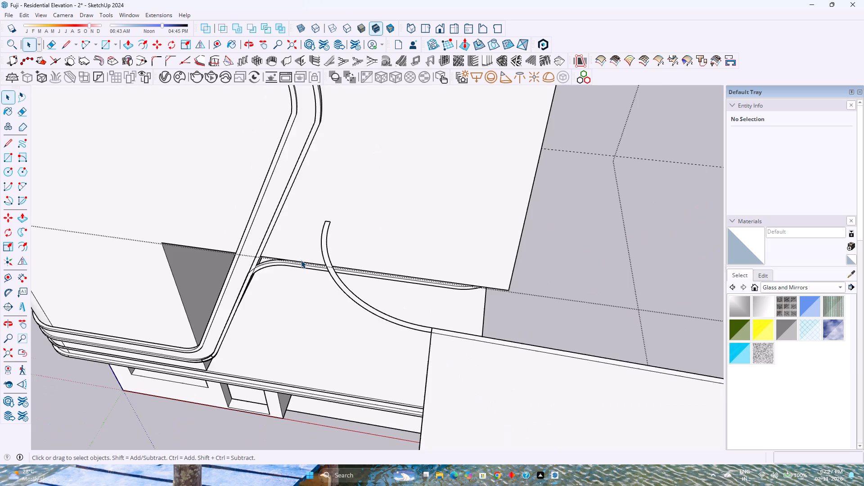
pyautogui.scroll(-4, 301, 260)
pyautogui.scroll(2, 350, 281)
pyautogui.scroll(2, 380, 303)
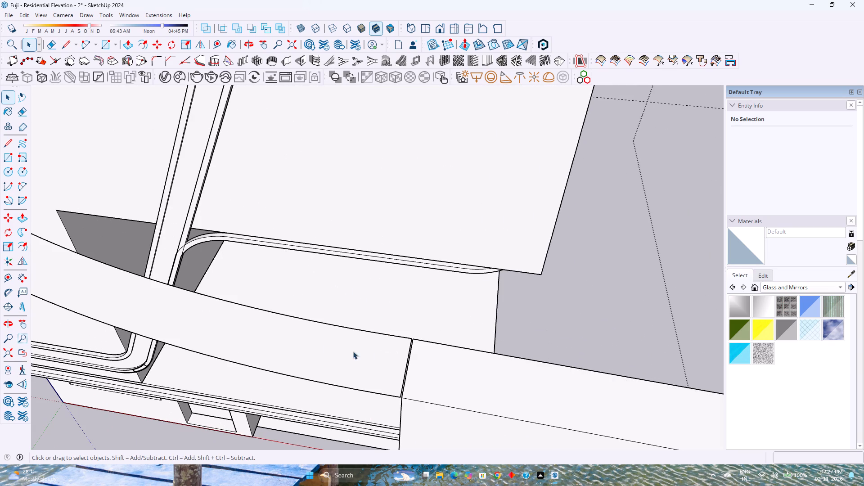
pyautogui.keyDown('shift'); pyautogui.moveTo(354, 339); pyautogui.dragTo(650, 369, button='middle'); pyautogui.keyUp('shift')
pyautogui.keyDown('shift'); pyautogui.scroll(-1, 175, 306); pyautogui.keyUp('shift')
pyautogui.keyDown('shift'); pyautogui.moveTo(175, 306); pyautogui.dragTo(191, 309, button='middle'); pyautogui.keyUp('shift')
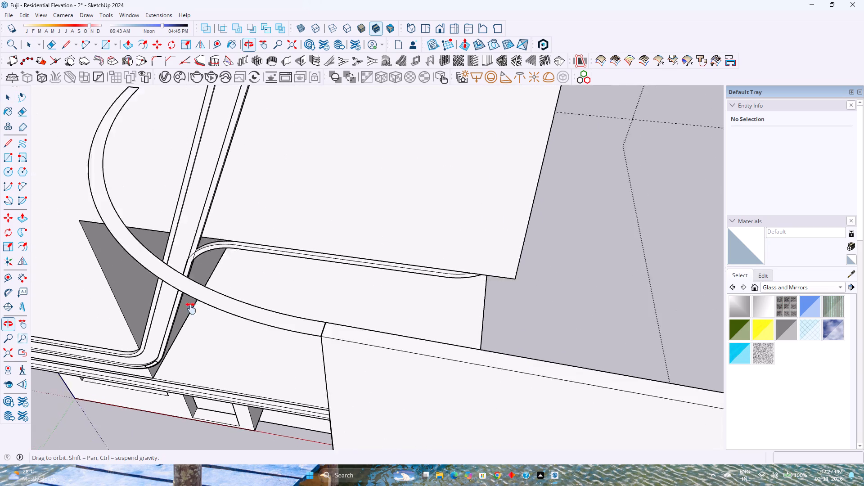
pyautogui.keyDown('shift'); pyautogui.moveTo(191, 309); pyautogui.dragTo(193, 315, button='middle'); pyautogui.keyUp('shift')
pyautogui.scroll(4, 216, 265)
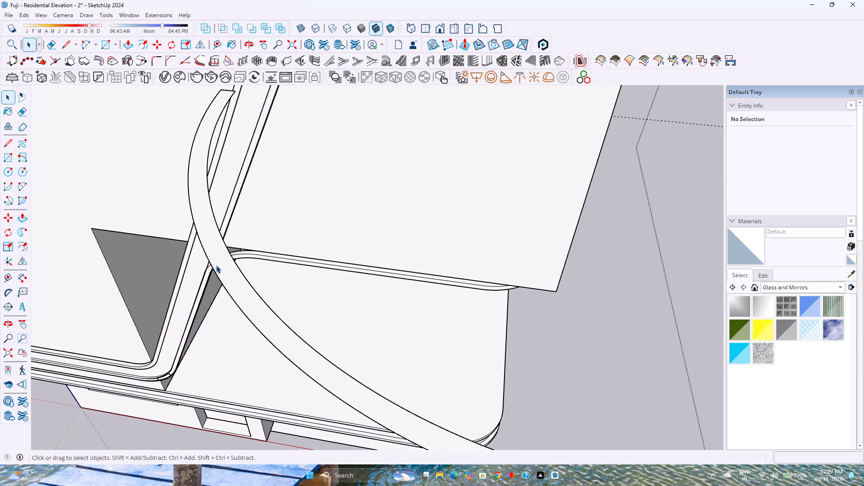
pyautogui.scroll(4, 216, 265)
pyautogui.moveTo(216, 265); pyautogui.dragTo(252, 331, button='middle')
pyautogui.scroll(10, 249, 333)
pyautogui.scroll(-14, 248, 333)
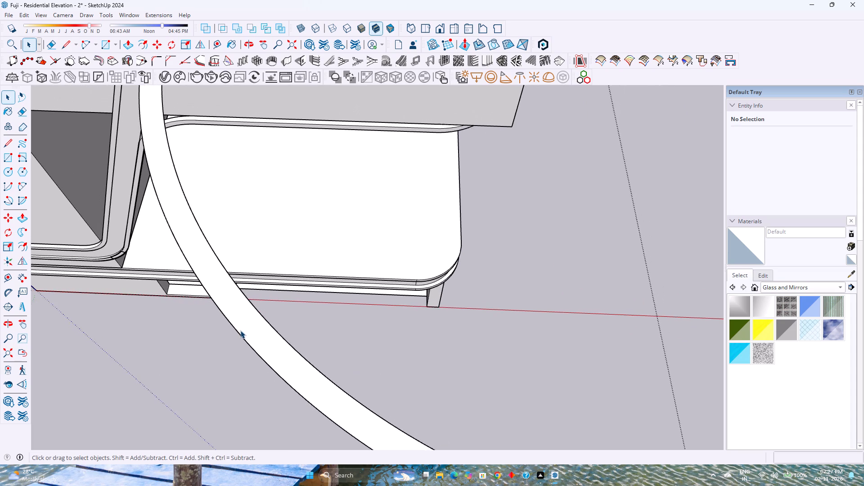
pyautogui.scroll(-9, 240, 330)
pyautogui.moveTo(240, 330); pyautogui.dragTo(265, 333, button='middle')
# Move the entire curved strip so its outer end corner meets the flat panel's adjoining top corner.
pyautogui.tripleClick(297, 369)
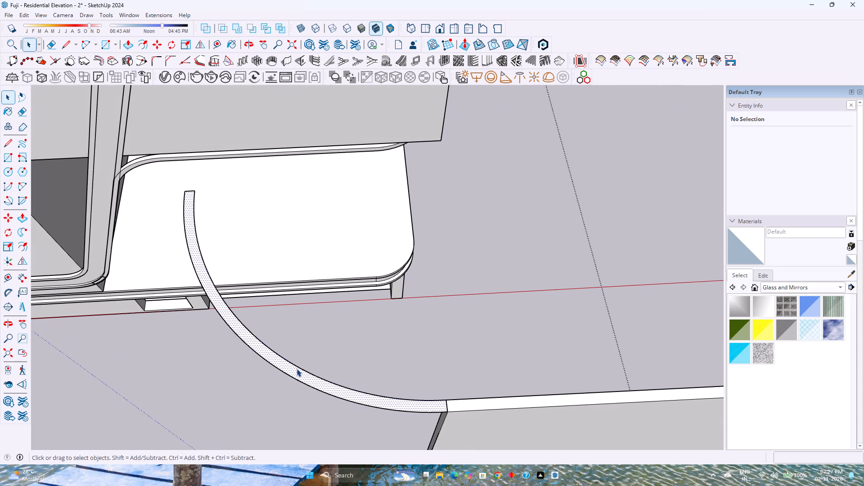
pyautogui.press('m')
pyautogui.scroll(8, 450, 417)
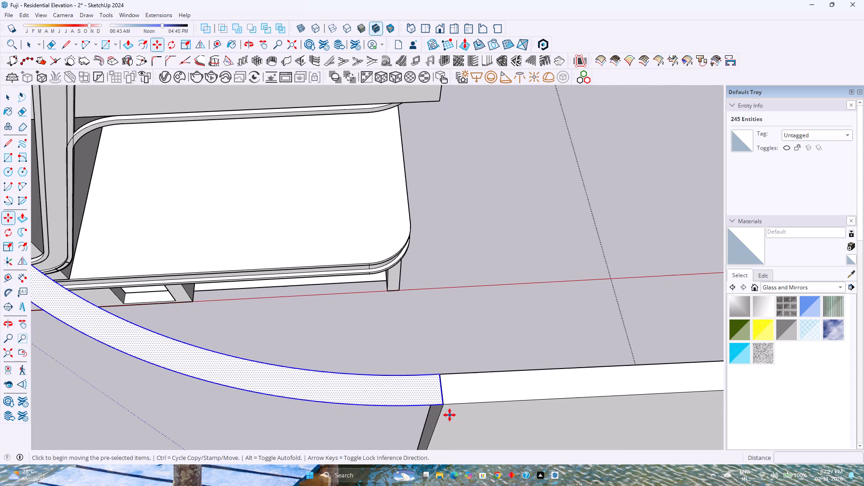
pyautogui.scroll(20, 450, 415)
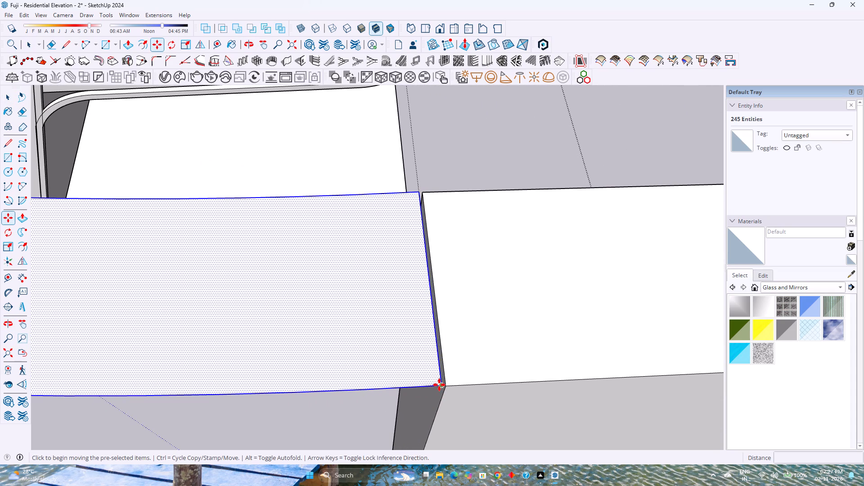
pyautogui.click(439, 385)
pyautogui.click(445, 385)
pyautogui.scroll(-4, 404, 371)
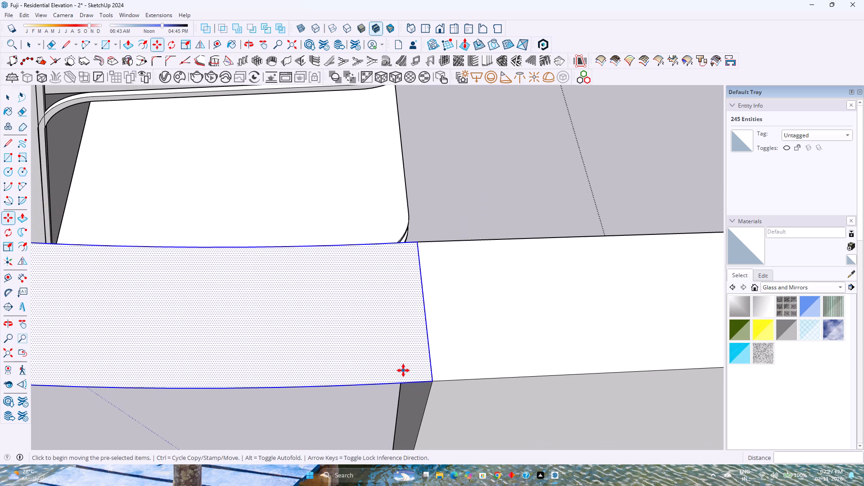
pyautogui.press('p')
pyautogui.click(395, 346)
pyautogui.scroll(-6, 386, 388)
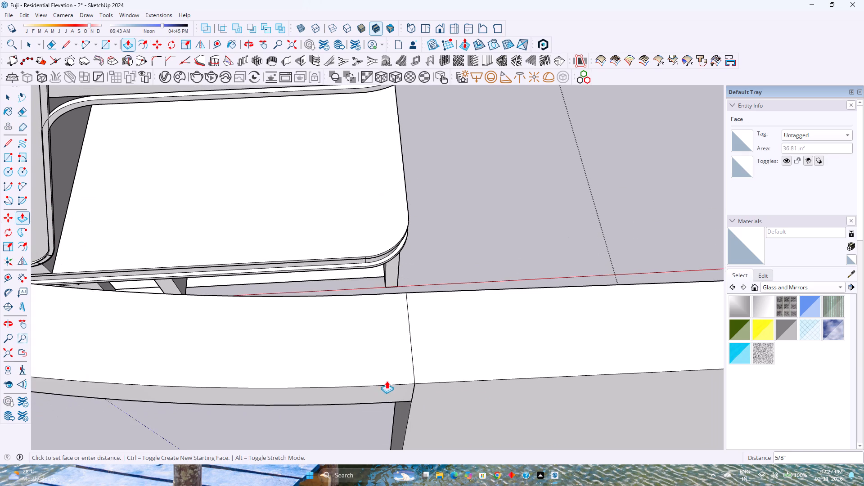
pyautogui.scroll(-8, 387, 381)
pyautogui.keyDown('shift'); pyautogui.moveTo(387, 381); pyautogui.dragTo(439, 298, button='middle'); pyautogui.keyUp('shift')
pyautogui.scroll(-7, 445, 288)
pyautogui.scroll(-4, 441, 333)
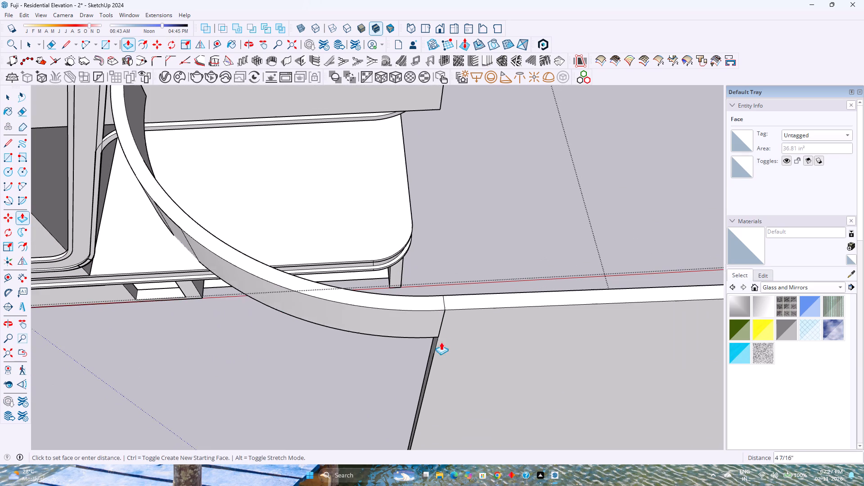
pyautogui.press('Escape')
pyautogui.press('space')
# Delete the redundant long vertical edge on the flat panel's narrow end face, below the curved strip's joint.
pyautogui.scroll(2, 430, 362)
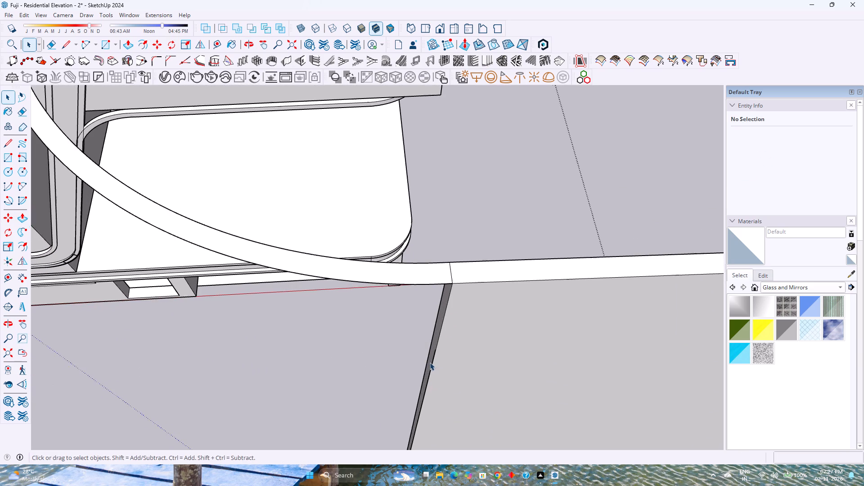
pyautogui.scroll(9, 430, 362)
pyautogui.scroll(12, 437, 353)
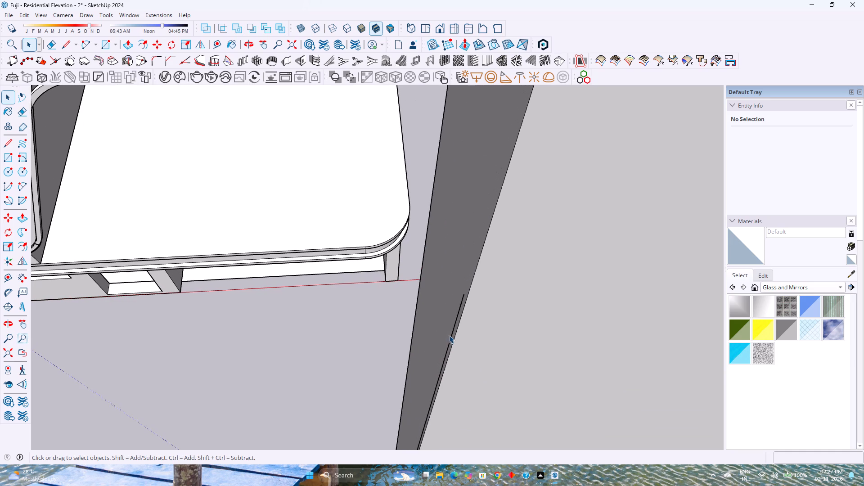
pyautogui.click(452, 333)
pyautogui.press('Delete')
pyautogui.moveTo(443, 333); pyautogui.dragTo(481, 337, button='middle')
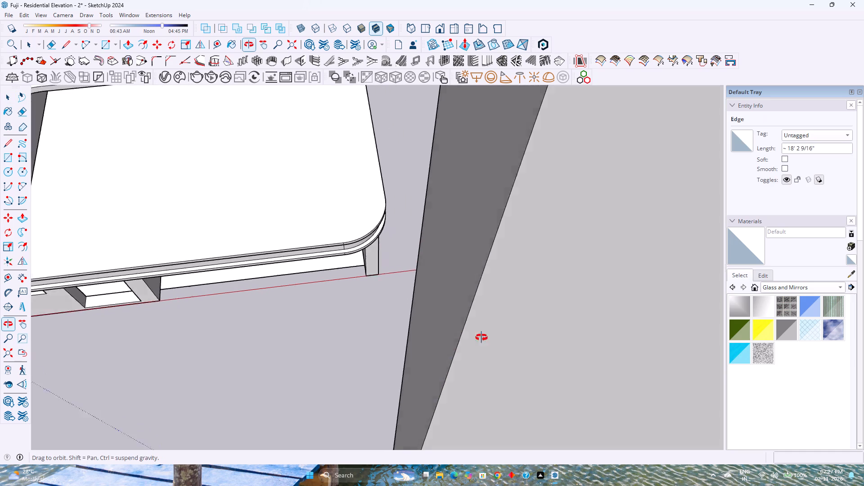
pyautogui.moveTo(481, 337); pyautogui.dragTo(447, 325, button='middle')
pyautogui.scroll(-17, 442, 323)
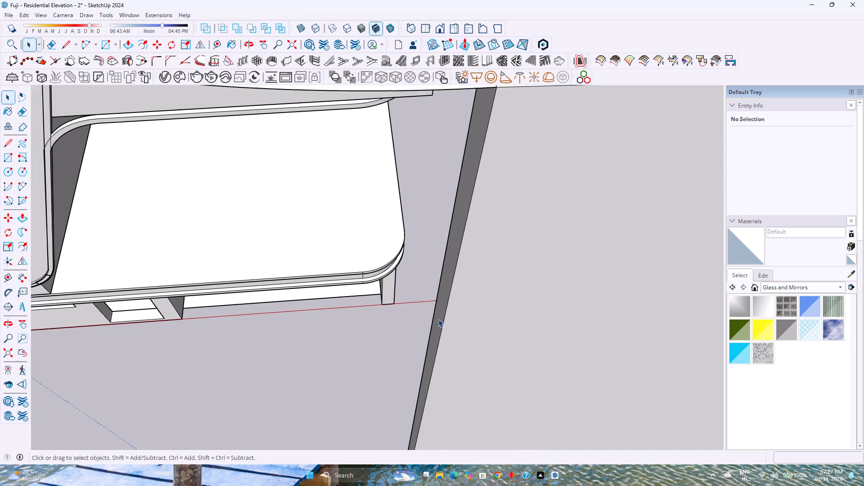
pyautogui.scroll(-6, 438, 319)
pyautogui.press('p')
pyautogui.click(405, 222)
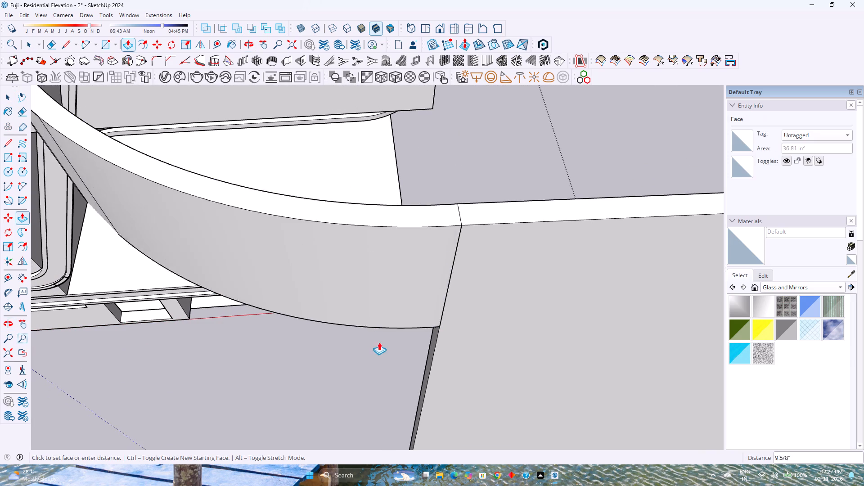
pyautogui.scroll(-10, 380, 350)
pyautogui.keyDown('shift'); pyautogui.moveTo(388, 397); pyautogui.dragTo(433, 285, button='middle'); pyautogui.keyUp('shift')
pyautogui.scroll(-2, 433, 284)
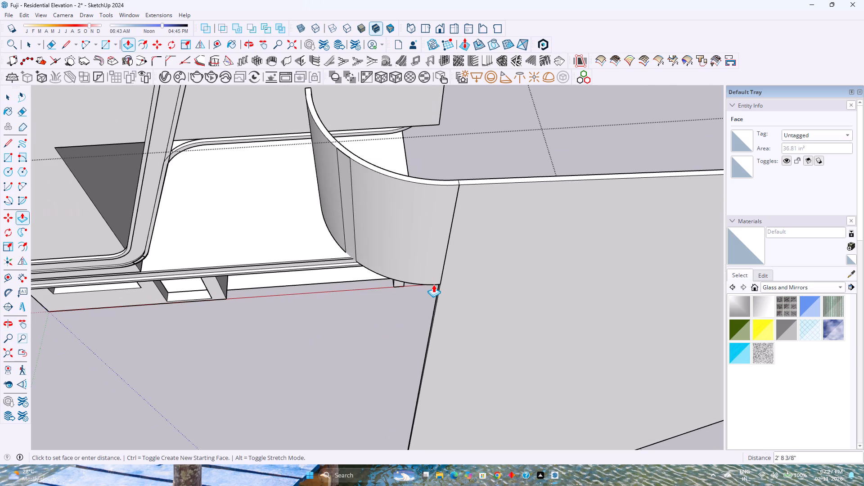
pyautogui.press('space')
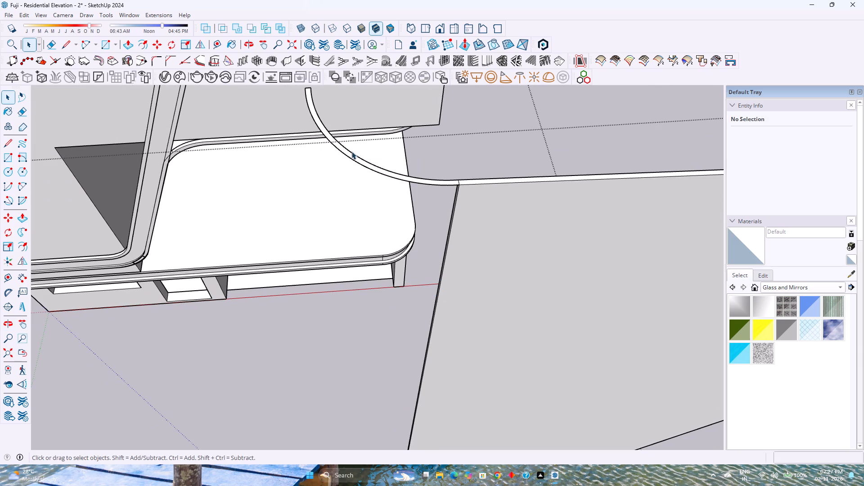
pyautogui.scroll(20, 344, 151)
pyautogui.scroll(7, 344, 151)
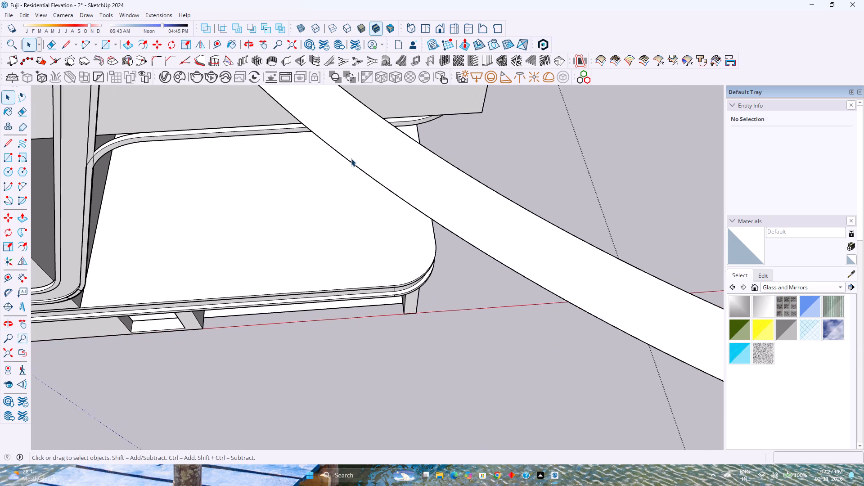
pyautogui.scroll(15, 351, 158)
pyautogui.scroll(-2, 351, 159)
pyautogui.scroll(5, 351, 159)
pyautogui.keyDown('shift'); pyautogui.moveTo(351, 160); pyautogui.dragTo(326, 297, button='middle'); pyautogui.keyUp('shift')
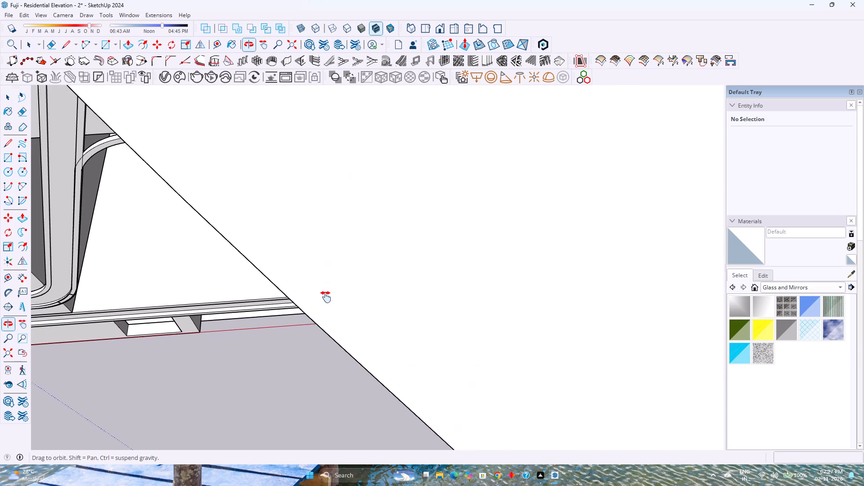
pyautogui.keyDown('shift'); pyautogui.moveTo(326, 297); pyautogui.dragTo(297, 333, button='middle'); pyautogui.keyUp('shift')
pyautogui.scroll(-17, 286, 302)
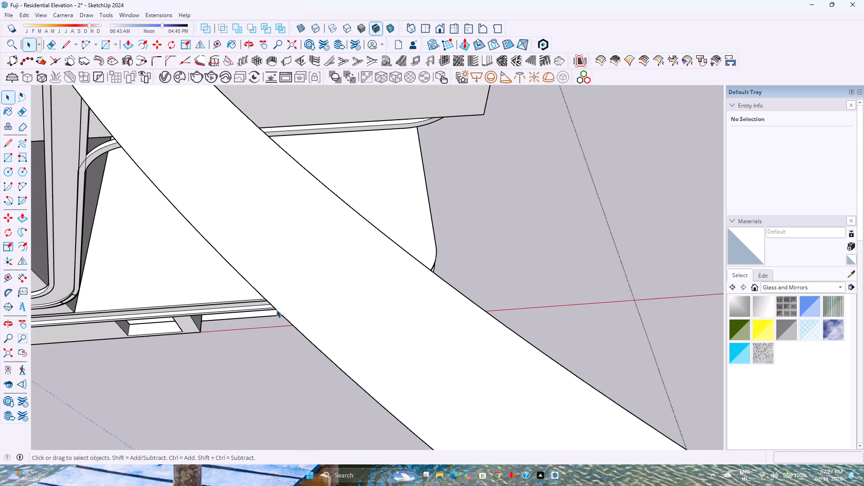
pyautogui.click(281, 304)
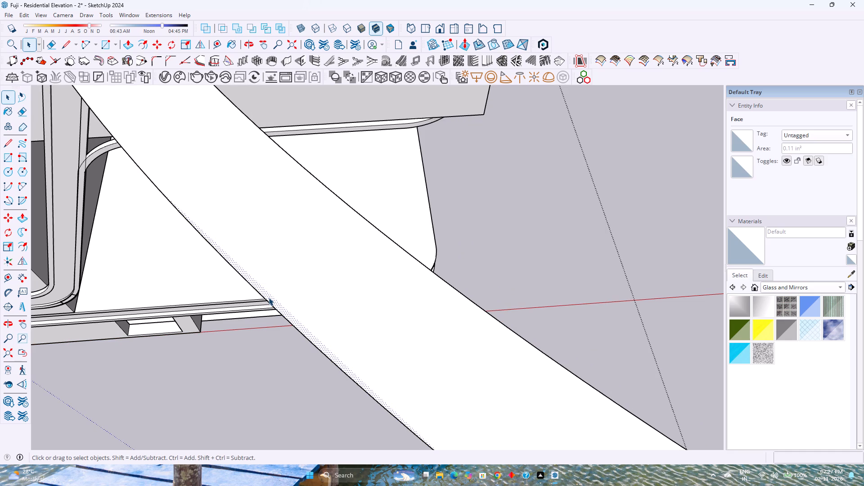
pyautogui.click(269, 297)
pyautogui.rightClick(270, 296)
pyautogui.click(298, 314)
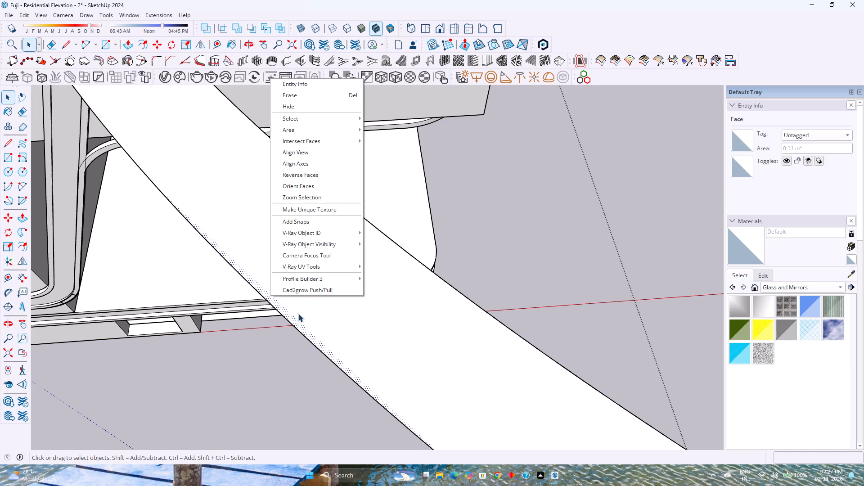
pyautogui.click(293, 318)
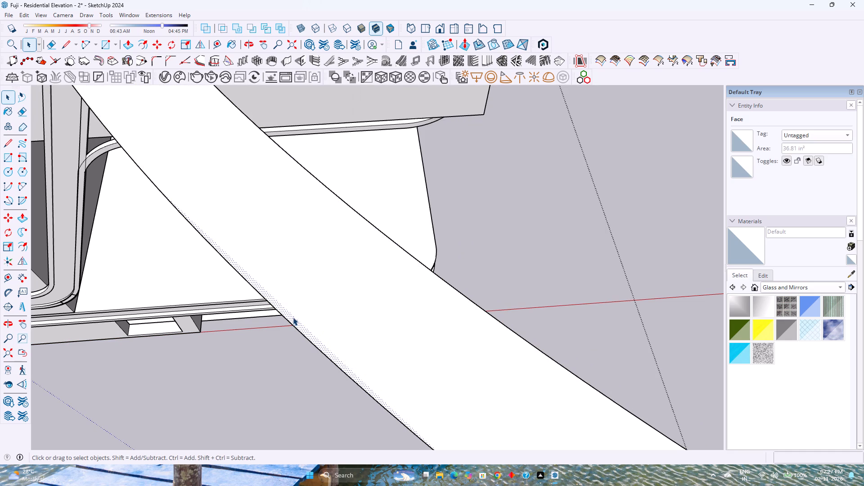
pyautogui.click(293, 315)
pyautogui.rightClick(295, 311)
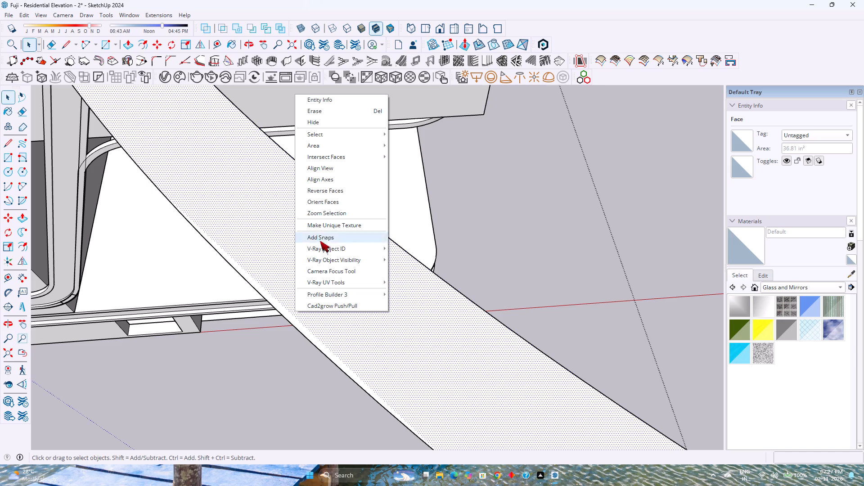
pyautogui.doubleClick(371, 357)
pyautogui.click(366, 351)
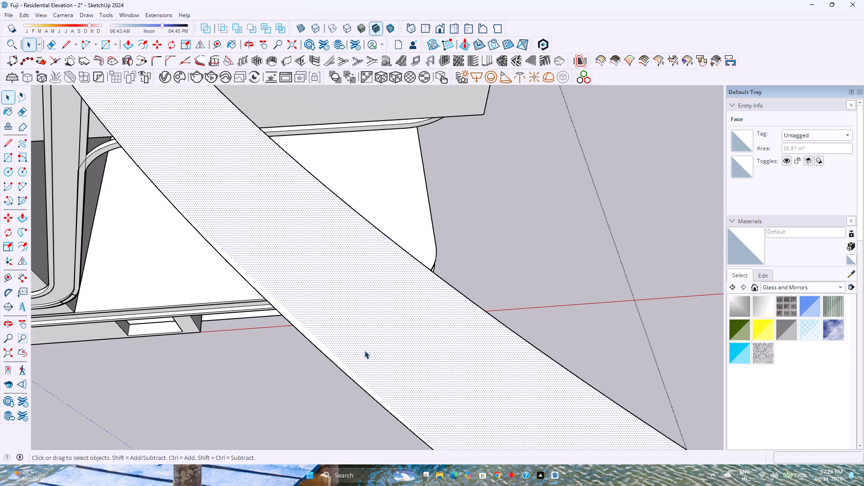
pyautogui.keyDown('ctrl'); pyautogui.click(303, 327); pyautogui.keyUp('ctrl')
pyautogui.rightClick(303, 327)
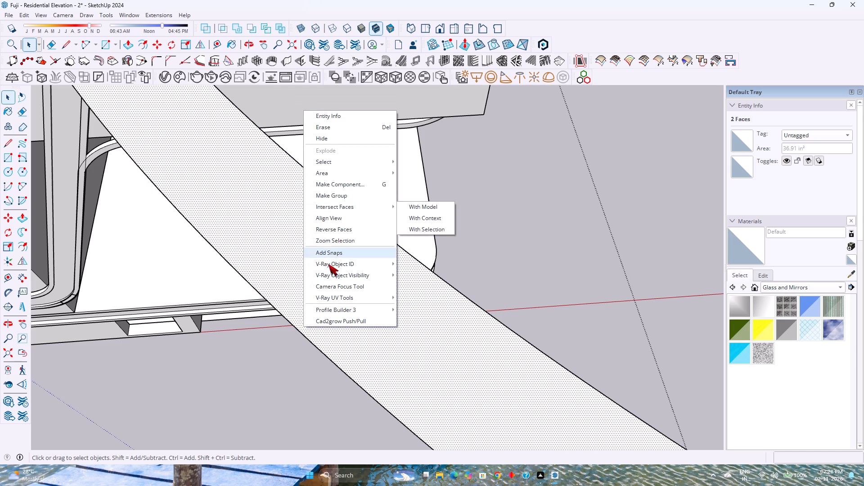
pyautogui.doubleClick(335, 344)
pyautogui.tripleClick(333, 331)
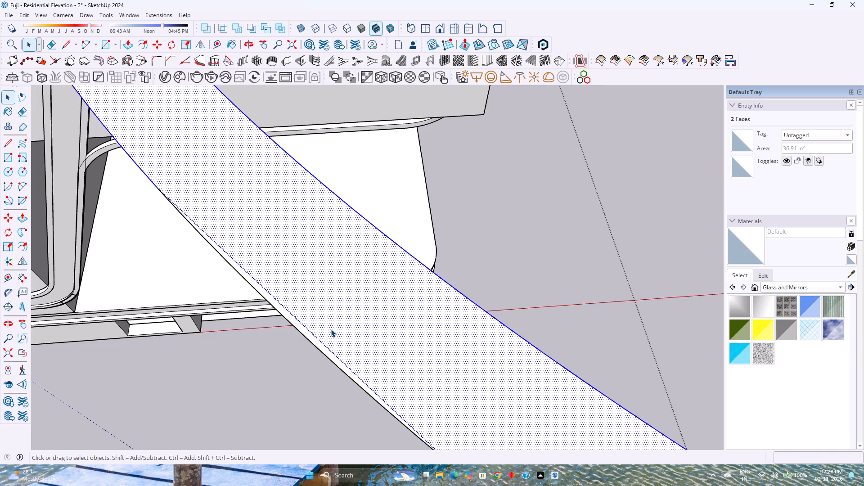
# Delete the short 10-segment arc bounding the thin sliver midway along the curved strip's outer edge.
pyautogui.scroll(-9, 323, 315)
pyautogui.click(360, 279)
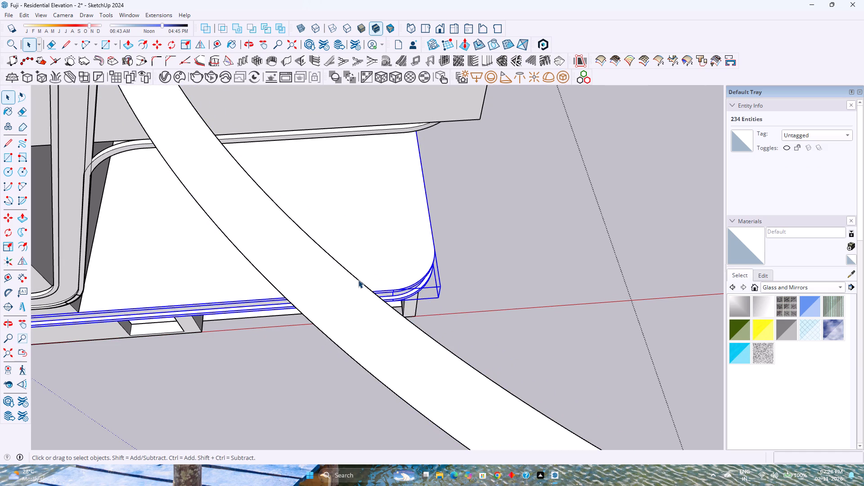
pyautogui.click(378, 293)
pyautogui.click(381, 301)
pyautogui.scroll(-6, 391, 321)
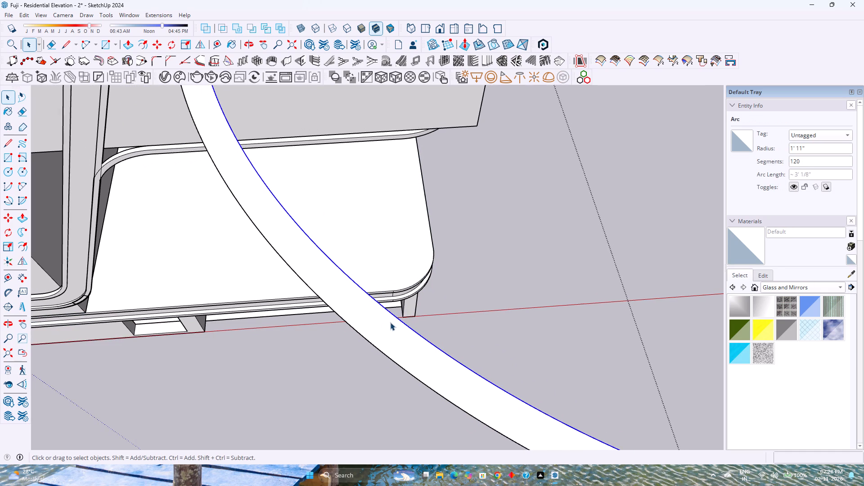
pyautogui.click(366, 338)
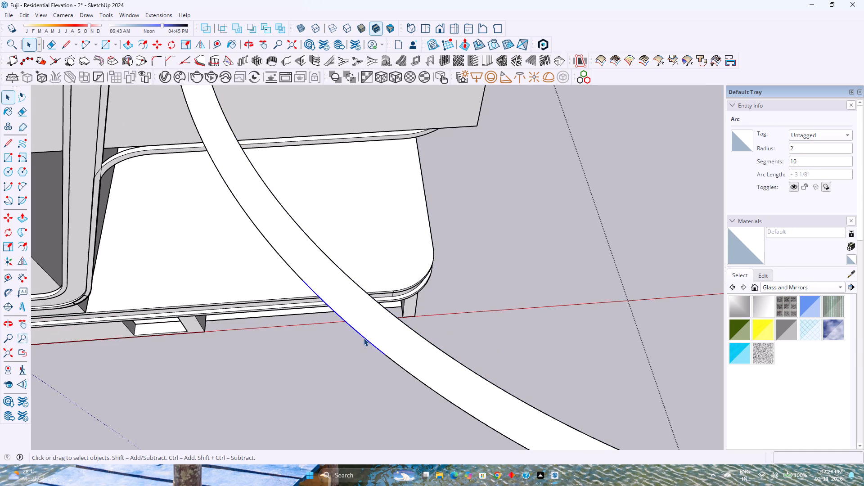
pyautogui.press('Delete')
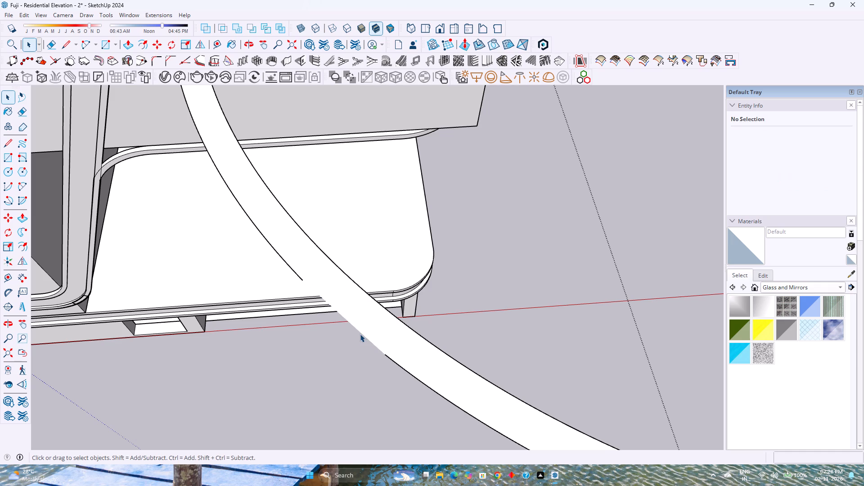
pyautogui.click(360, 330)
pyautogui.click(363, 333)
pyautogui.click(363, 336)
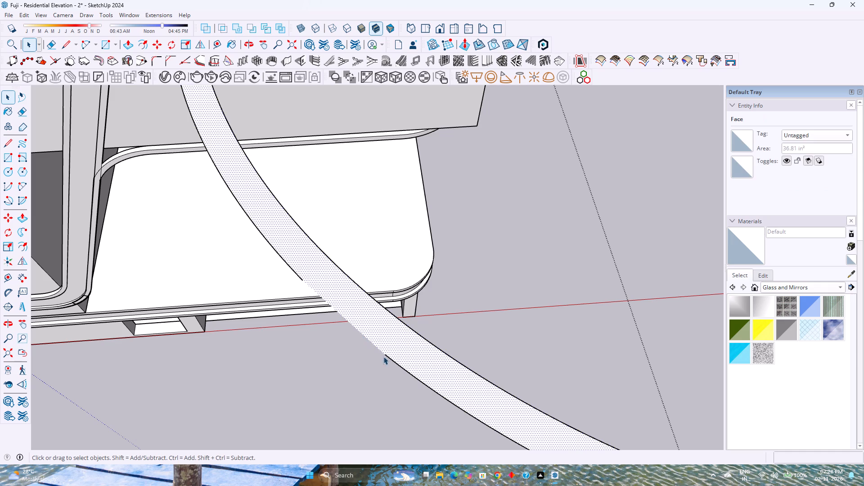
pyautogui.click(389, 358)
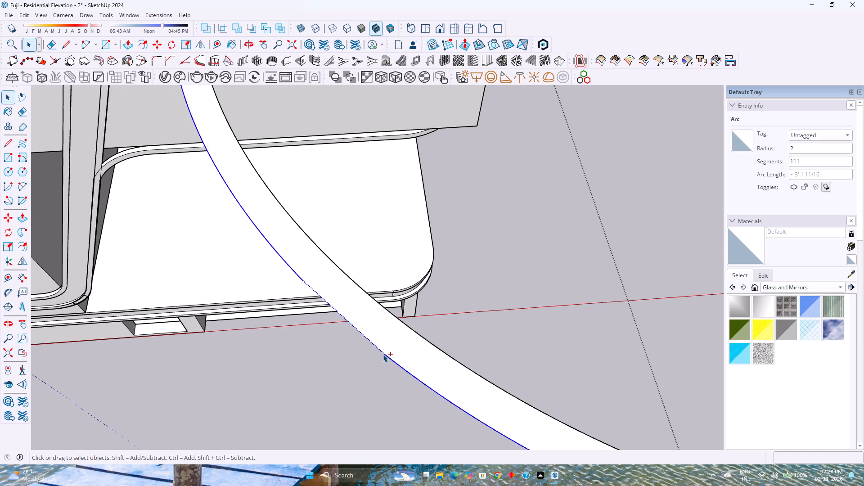
# Undo the recent edits back to the state where the curved strip still has its continuous outer wall face below.
pyautogui.hotkey('ctrl', 'z')
pyautogui.hotkey('ctrl', 'z')
pyautogui.scroll(4, 358, 331)
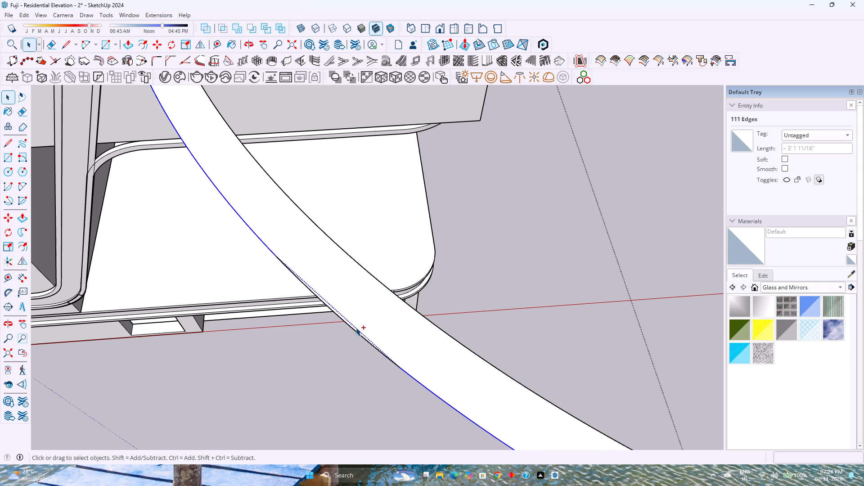
pyautogui.hotkey('ctrl', 'z')
pyautogui.hotkey('ctrl', 'z')
pyautogui.hotkey('ctrl', 'z')
pyautogui.hotkey('ctrl', 'z')
pyautogui.hotkey('ctrl', 'z')
pyautogui.keyDown('ctrl'); pyautogui.scroll(-14, 326, 302); pyautogui.keyUp('ctrl')
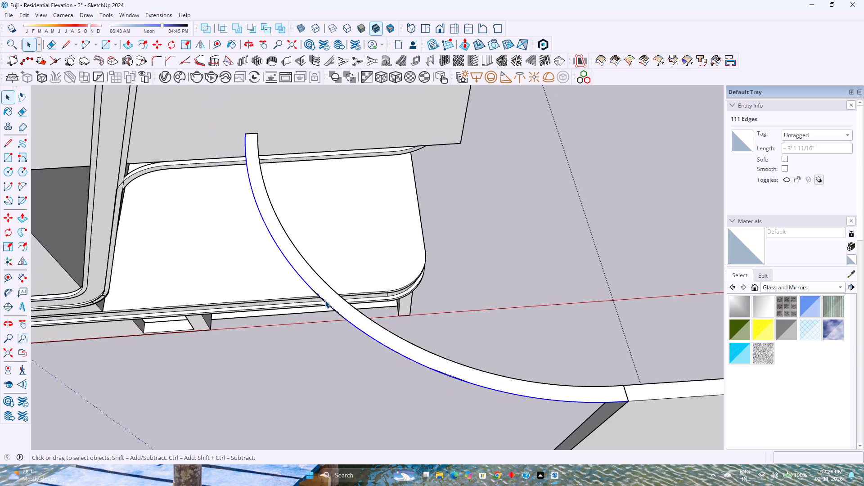
pyautogui.keyDown('ctrl'); pyautogui.scroll(-1, 325, 300); pyautogui.keyUp('ctrl')
pyautogui.hotkey('ctrl', 'z')
pyautogui.hotkey('ctrl', 'z')
pyautogui.hotkey('ctrl', 'z')
pyautogui.hotkey('ctrl', 'z')
pyautogui.hotkey('ctrl', 'z')
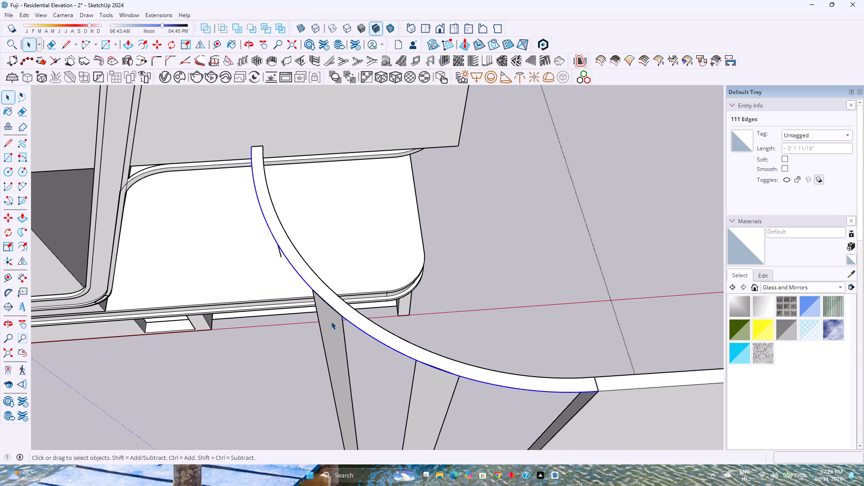
pyautogui.scroll(8, 329, 315)
pyautogui.hotkey('ctrl', 'z')
pyautogui.hotkey('ctrl', 'z')
pyautogui.hotkey('ctrl', 'z')
pyautogui.hotkey('ctrl', 'z')
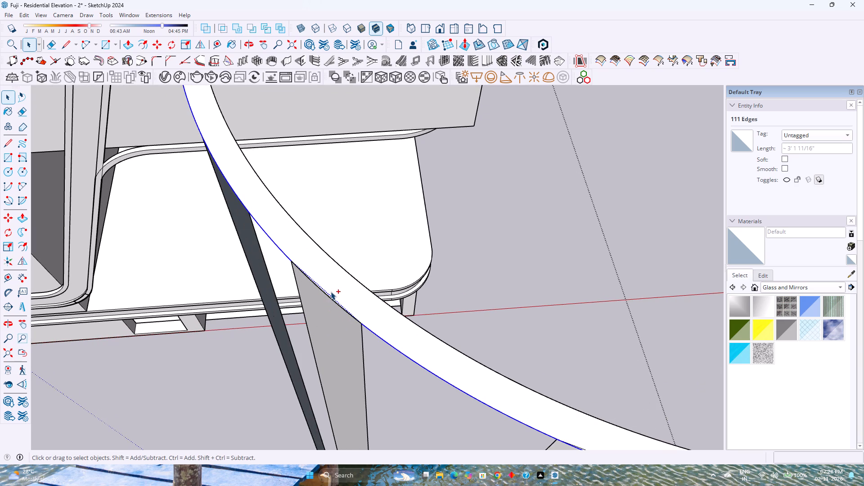
pyautogui.hotkey('ctrl', 'z')
pyautogui.hotkey('ctrl', 'z')
pyautogui.hotkey('ctrl', 'z')
pyautogui.hotkey('ctrl', 'z')
pyautogui.hotkey('ctrl', 'z')
pyautogui.hotkey('ctrl', 'z')
pyautogui.hotkey('ctrl', 'z')
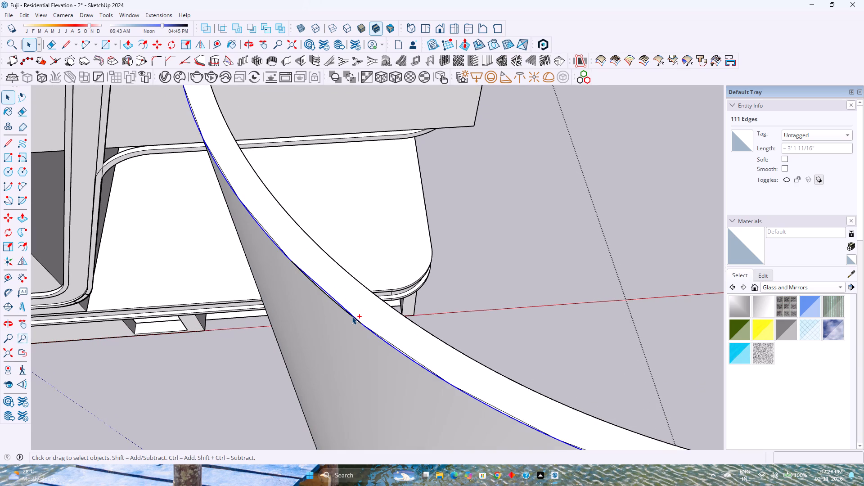
# Delete three single-segment chord edges that deviate from the smooth arc around the middle of the curved strip's outer edge.
pyautogui.scroll(7, 346, 307)
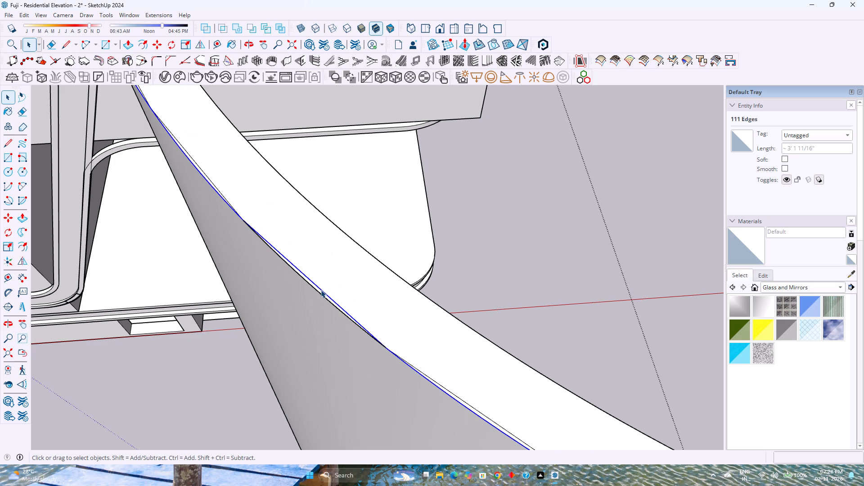
pyautogui.click(321, 289)
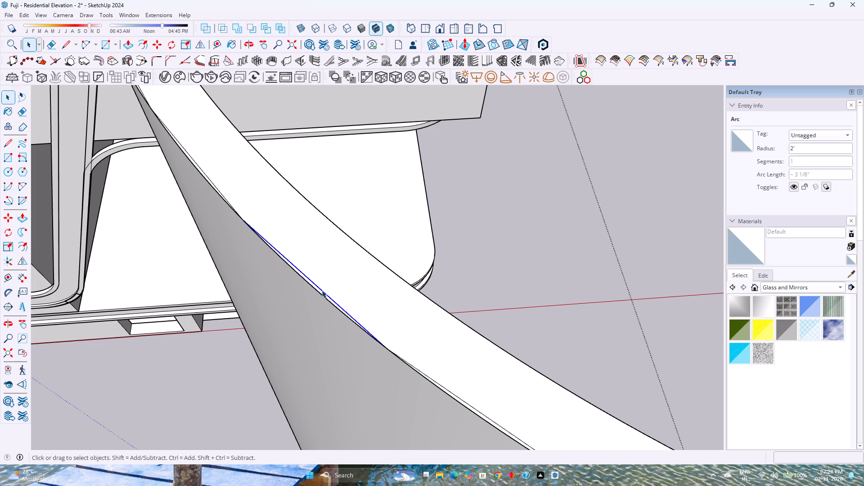
pyautogui.doubleClick(322, 290)
pyautogui.click(322, 291)
pyautogui.press('Delete')
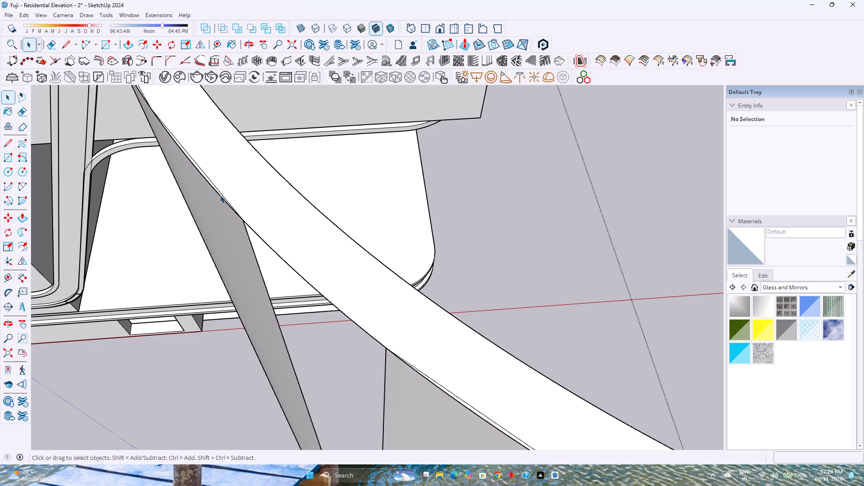
pyautogui.click(216, 188)
pyautogui.press('Delete')
pyautogui.scroll(-4, 251, 222)
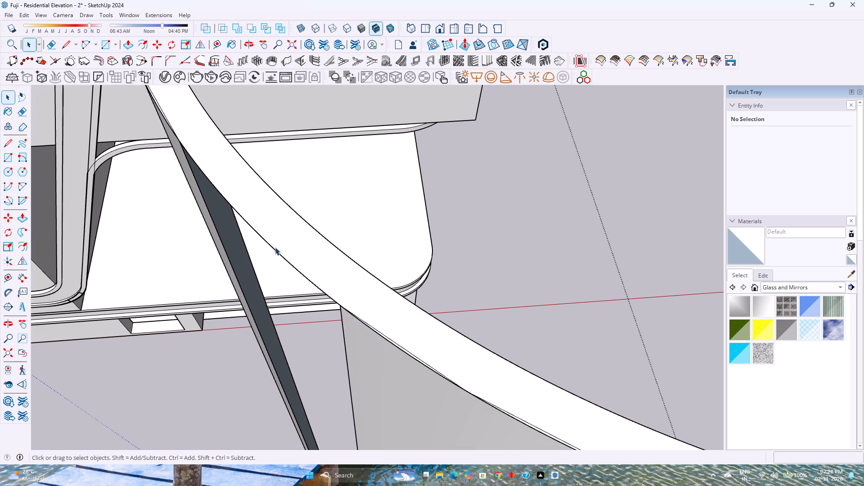
pyautogui.scroll(3, 395, 341)
pyautogui.click(397, 344)
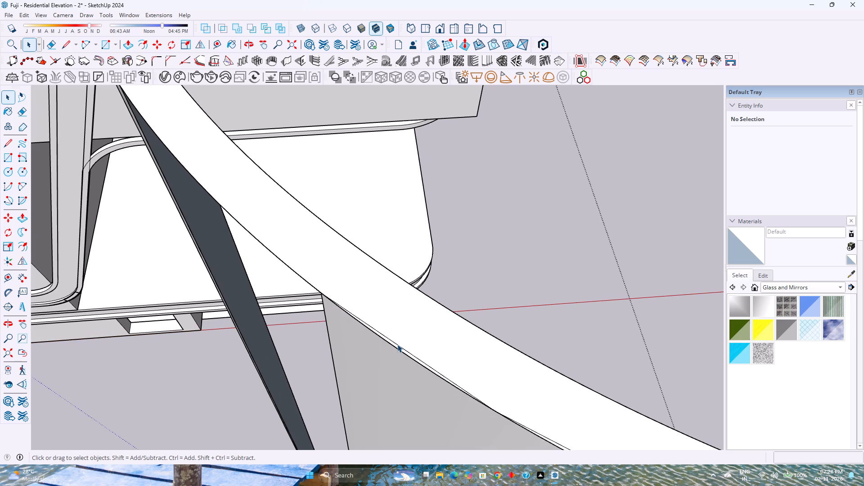
pyautogui.press('Delete')
pyautogui.scroll(-4, 333, 297)
pyautogui.scroll(2, 529, 418)
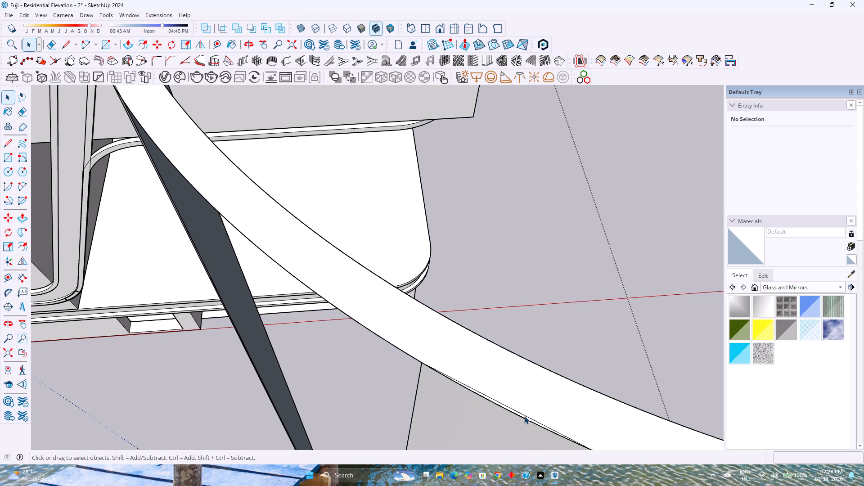
# Delete three more single-segment chord edges along the curved strip's outer edge, continuing up to its joint with the flat panel.
pyautogui.click(524, 414)
pyautogui.scroll(7, 523, 414)
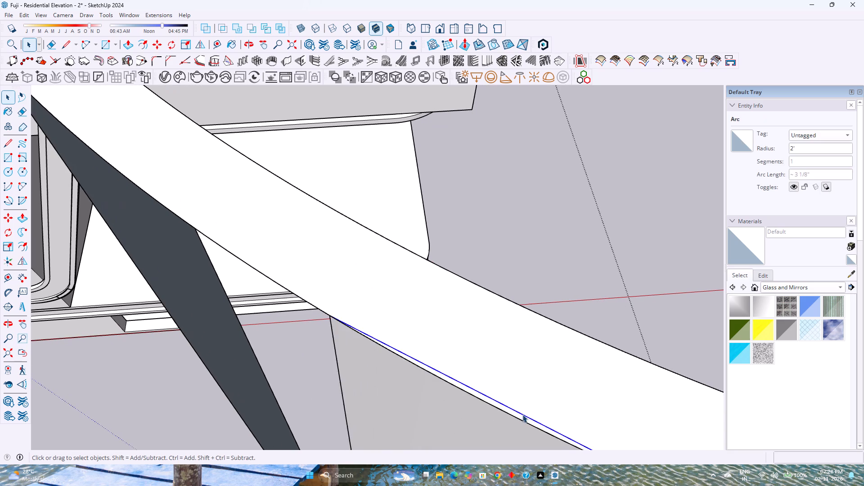
pyautogui.press('Delete')
pyautogui.scroll(-17, 433, 371)
pyautogui.scroll(3, 517, 412)
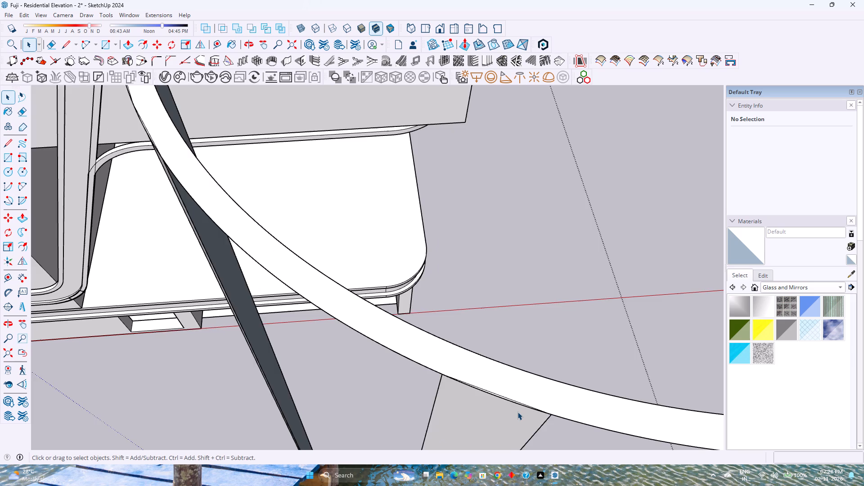
pyautogui.scroll(10, 517, 412)
pyautogui.click(506, 388)
pyautogui.press('Delete')
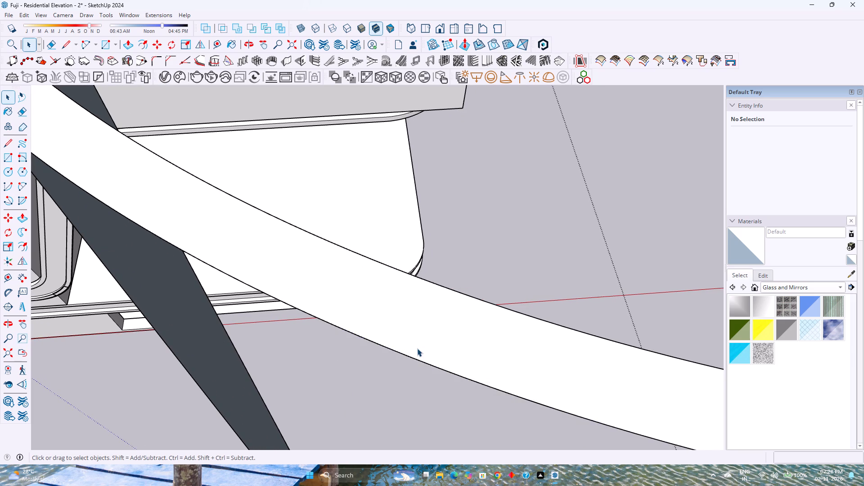
pyautogui.scroll(-19, 417, 348)
pyautogui.scroll(7, 582, 381)
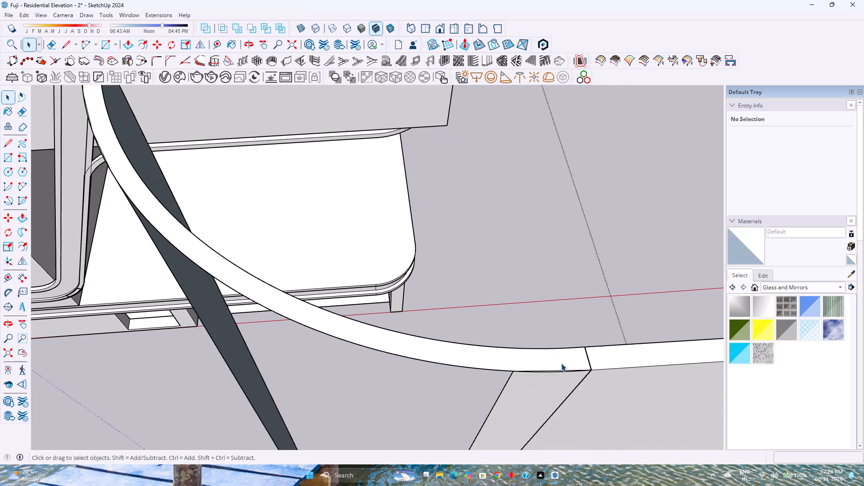
pyautogui.scroll(9, 561, 363)
pyautogui.click(554, 374)
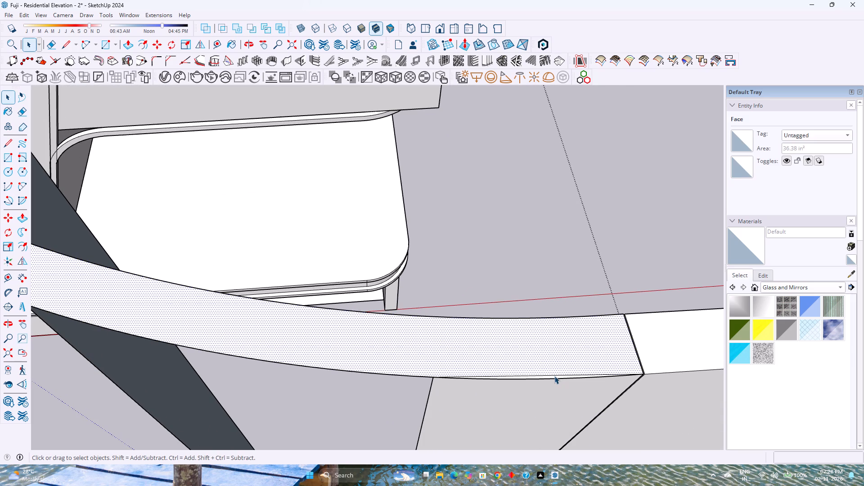
pyautogui.click(554, 376)
pyautogui.press('Delete')
pyautogui.scroll(-20, 554, 376)
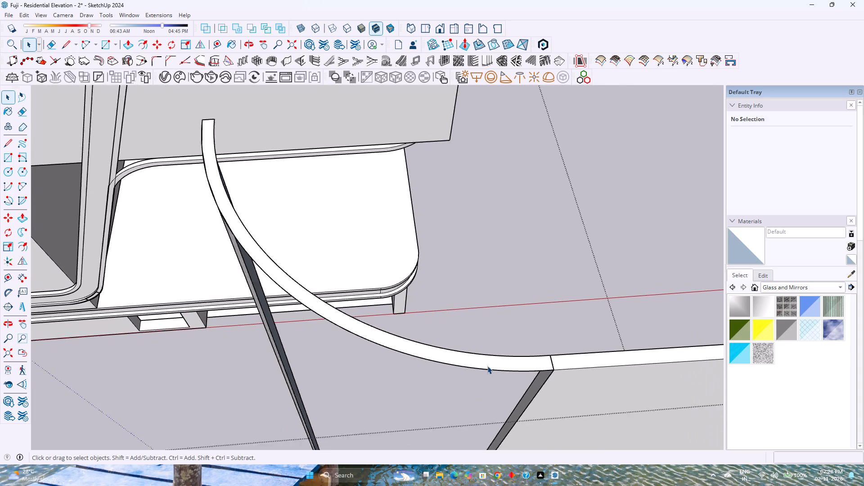
pyautogui.scroll(-1, 487, 366)
pyautogui.keyDown('shift'); pyautogui.moveTo(304, 361); pyautogui.dragTo(479, 398, button='middle'); pyautogui.keyUp('shift')
pyautogui.moveTo(484, 394); pyautogui.dragTo(499, 401, button='middle')
pyautogui.scroll(2, 560, 319)
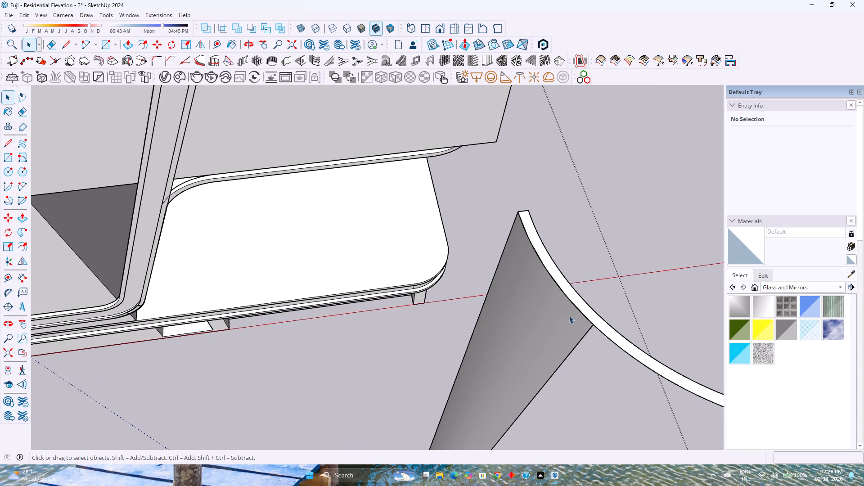
# Delete three more single-segment chord edges and their slivers along the middle of the curved strip's outer edge.
pyautogui.scroll(2, 601, 308)
pyautogui.scroll(-5, 559, 316)
pyautogui.scroll(13, 543, 316)
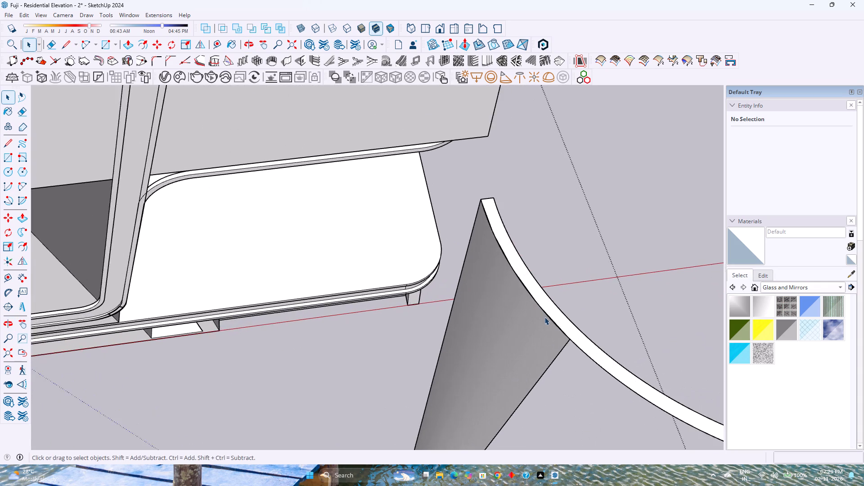
pyautogui.scroll(18, 544, 317)
pyautogui.click(559, 323)
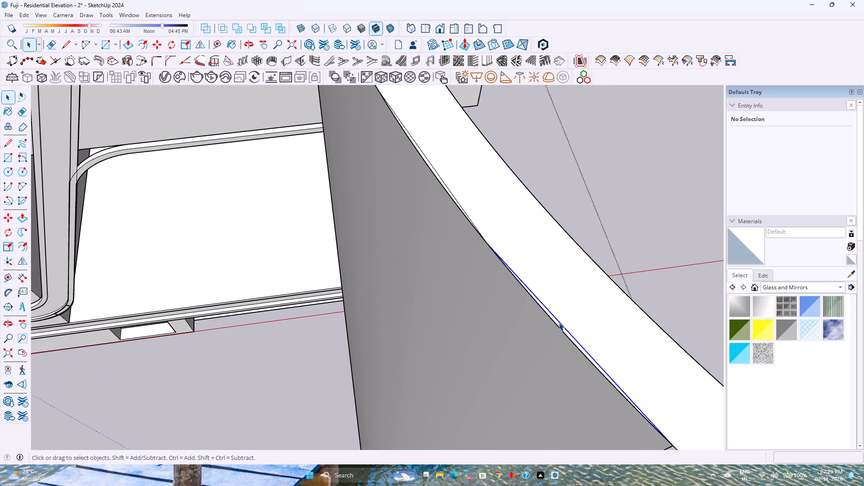
pyautogui.press('Delete')
pyautogui.scroll(-3, 518, 309)
pyautogui.scroll(4, 502, 301)
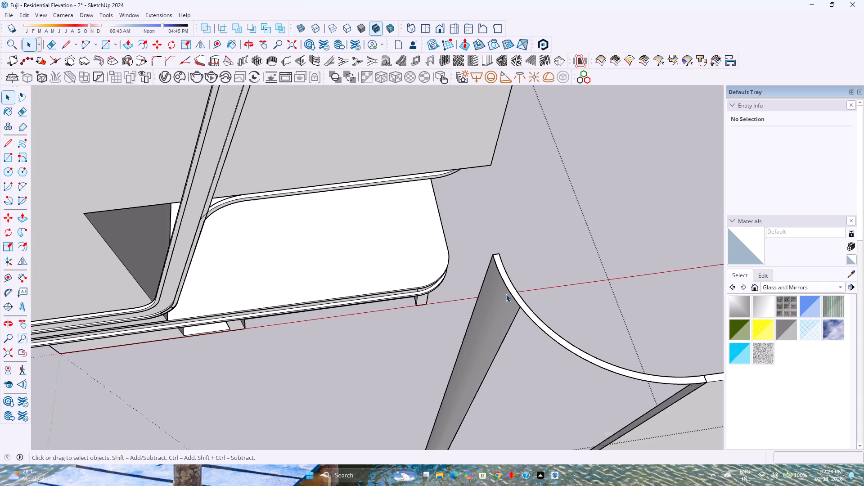
pyautogui.scroll(20, 506, 294)
pyautogui.scroll(3, 506, 294)
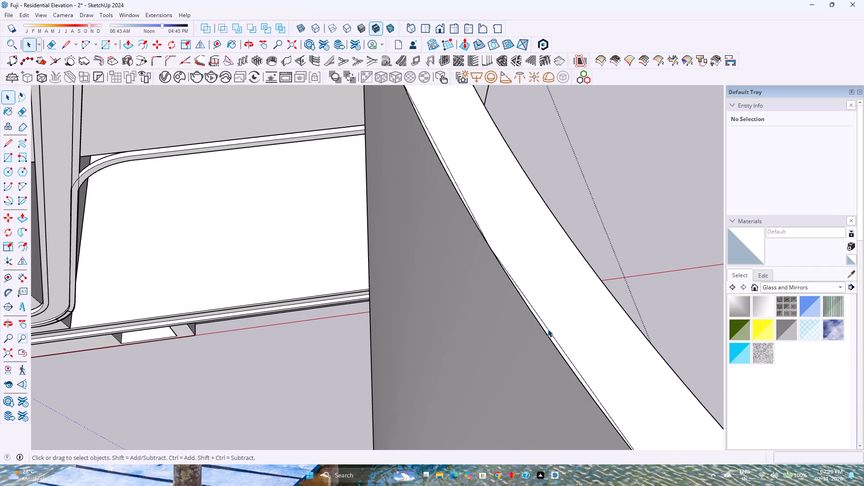
pyautogui.click(548, 329)
pyautogui.press('Delete')
pyautogui.click(456, 184)
pyautogui.press('Delete')
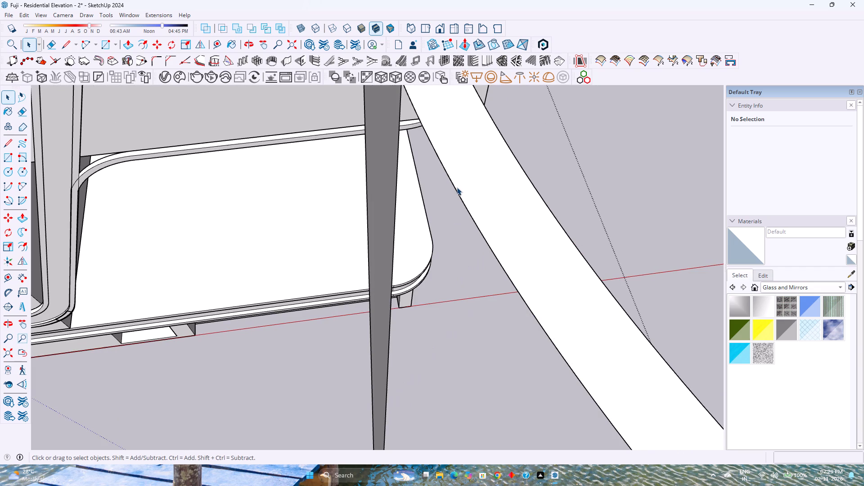
# Delete the last chord edge bounding the thin sliver at the curved strip's free end.
pyautogui.scroll(-2, 463, 199)
pyautogui.keyDown('shift'); pyautogui.moveTo(464, 199); pyautogui.dragTo(489, 396, button='middle'); pyautogui.keyUp('shift')
pyautogui.keyDown('shift'); pyautogui.middleClick(489, 396); pyautogui.keyUp('shift')
pyautogui.scroll(3, 422, 213)
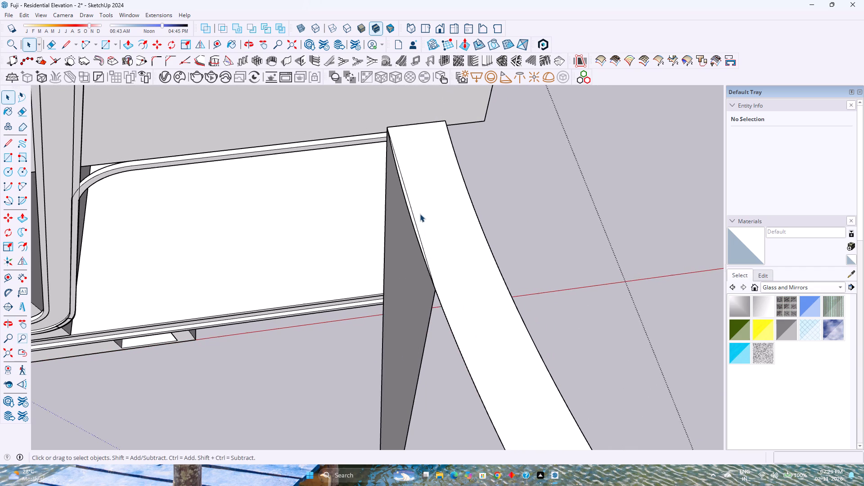
pyautogui.click(413, 217)
pyautogui.press('Delete')
# Delete the leftover vertical edge pieces and bottom arc segments of the old curved wall below the strip.
pyautogui.moveTo(397, 199); pyautogui.dragTo(463, 192, button='middle')
pyautogui.scroll(-5, 464, 192)
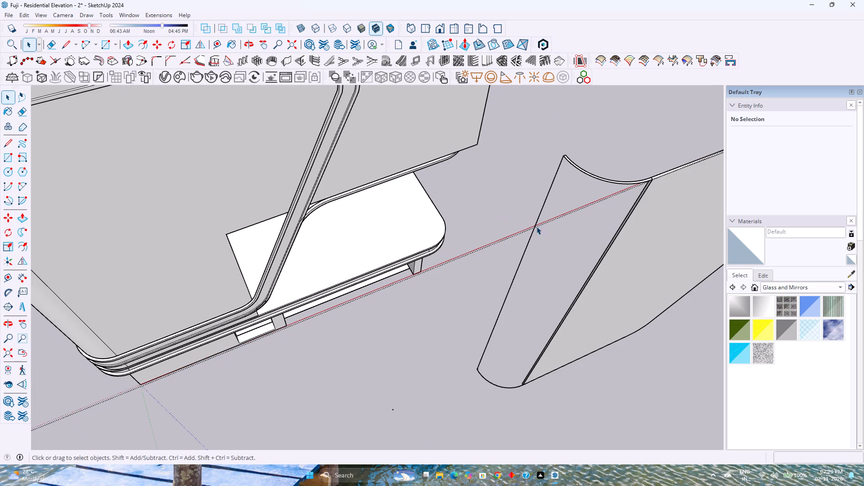
pyautogui.moveTo(541, 238); pyautogui.dragTo(521, 228)
pyautogui.press('Delete')
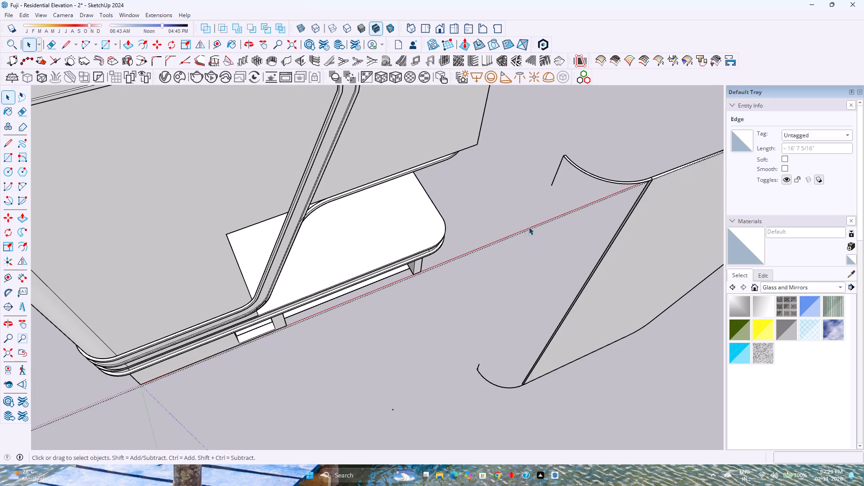
pyautogui.moveTo(555, 206); pyautogui.dragTo(533, 170)
pyautogui.press('Delete')
pyautogui.moveTo(498, 384); pyautogui.dragTo(463, 347)
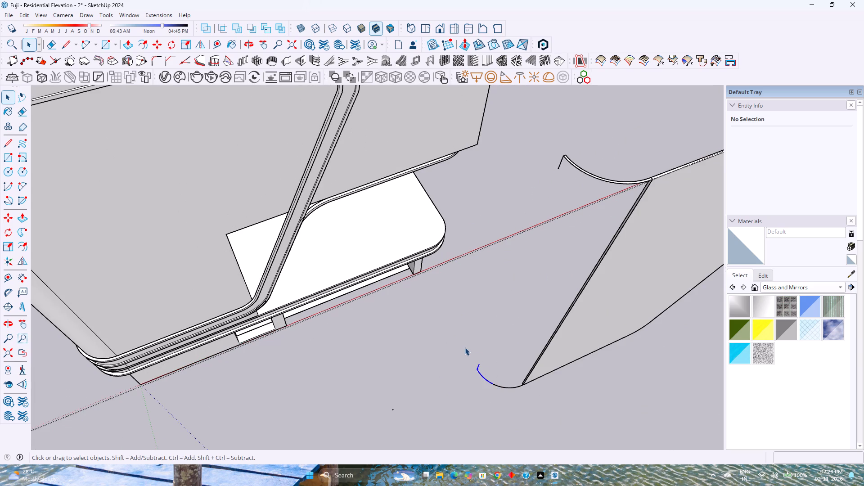
pyautogui.press('Delete')
pyautogui.moveTo(506, 405); pyautogui.dragTo(483, 376)
pyautogui.press('Delete')
pyautogui.moveTo(519, 395); pyautogui.dragTo(499, 382)
pyautogui.press('Delete')
# Delete the remaining short vertical edge stub hanging from the curved strip's free end.
pyautogui.scroll(4, 651, 181)
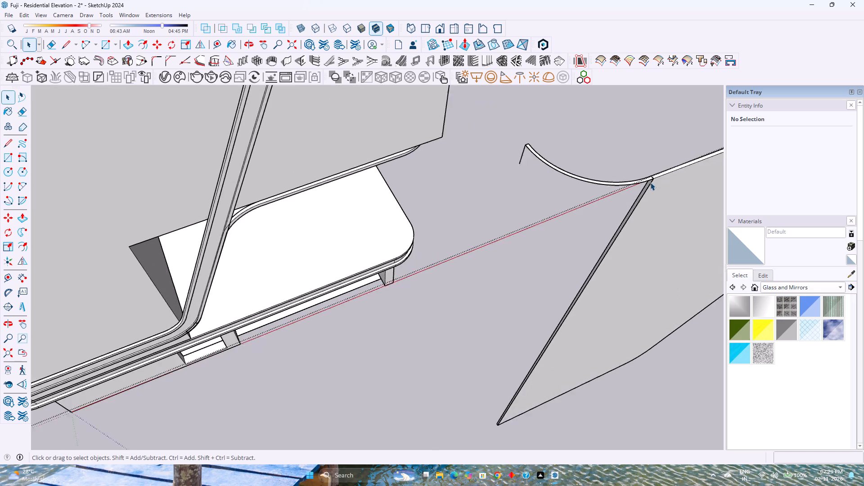
pyautogui.scroll(14, 650, 182)
pyautogui.moveTo(652, 203); pyautogui.dragTo(508, 171, button='middle')
pyautogui.scroll(-2, 547, 232)
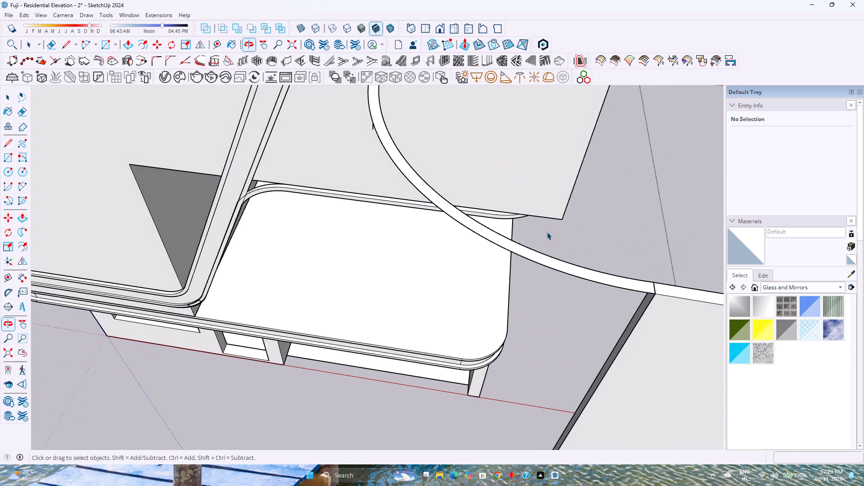
pyautogui.scroll(-1, 547, 232)
pyautogui.scroll(1, 482, 189)
pyautogui.moveTo(486, 190); pyautogui.dragTo(565, 225, button='middle')
pyautogui.moveTo(591, 252); pyautogui.dragTo(576, 229)
pyautogui.press('Delete')
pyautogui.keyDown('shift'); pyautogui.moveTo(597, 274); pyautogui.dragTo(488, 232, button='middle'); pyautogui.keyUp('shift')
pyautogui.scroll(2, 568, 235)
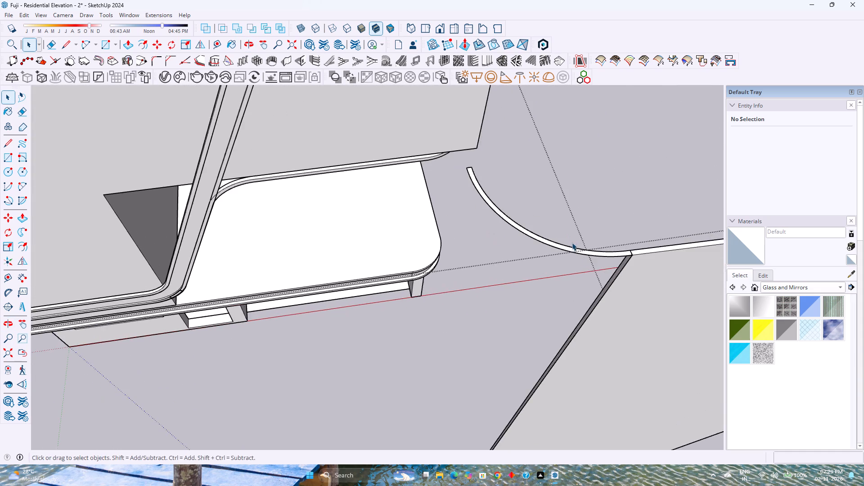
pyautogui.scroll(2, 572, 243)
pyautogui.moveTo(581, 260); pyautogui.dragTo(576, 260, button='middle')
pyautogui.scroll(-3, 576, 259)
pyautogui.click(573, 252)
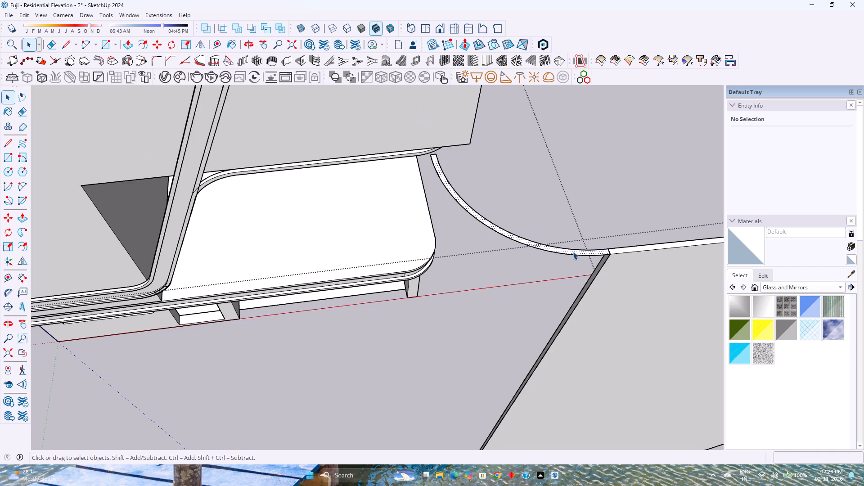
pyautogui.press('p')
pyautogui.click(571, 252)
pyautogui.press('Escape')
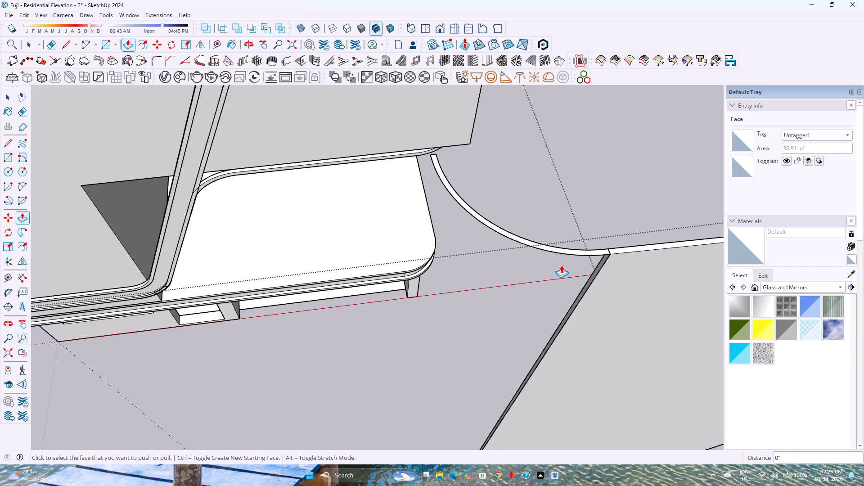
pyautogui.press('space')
# Delete the stray lengthwise edge and its leftover piece from the flat panel's narrow end face.
pyautogui.scroll(13, 605, 255)
pyautogui.moveTo(600, 259); pyautogui.dragTo(593, 258, button='middle')
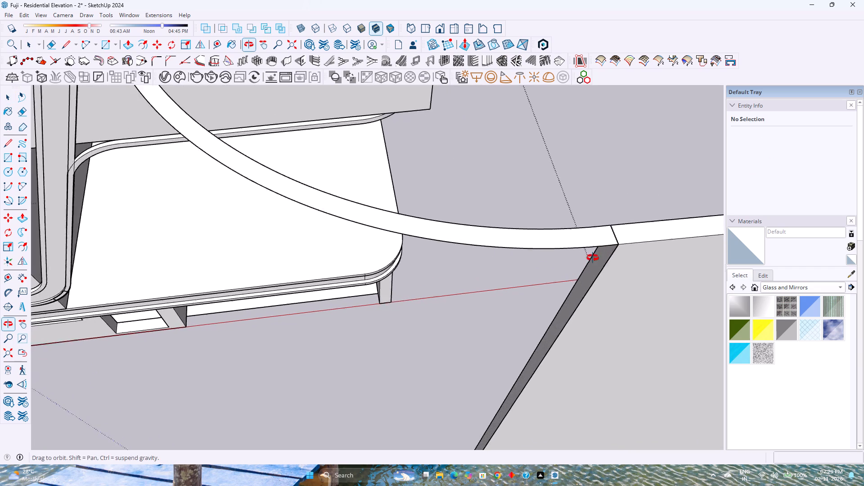
pyautogui.moveTo(593, 258); pyautogui.dragTo(534, 231, button='middle')
pyautogui.keyDown('shift'); pyautogui.moveTo(559, 329); pyautogui.dragTo(502, 272, button='middle'); pyautogui.keyUp('shift')
pyautogui.scroll(5, 518, 277)
pyautogui.scroll(-4, 522, 277)
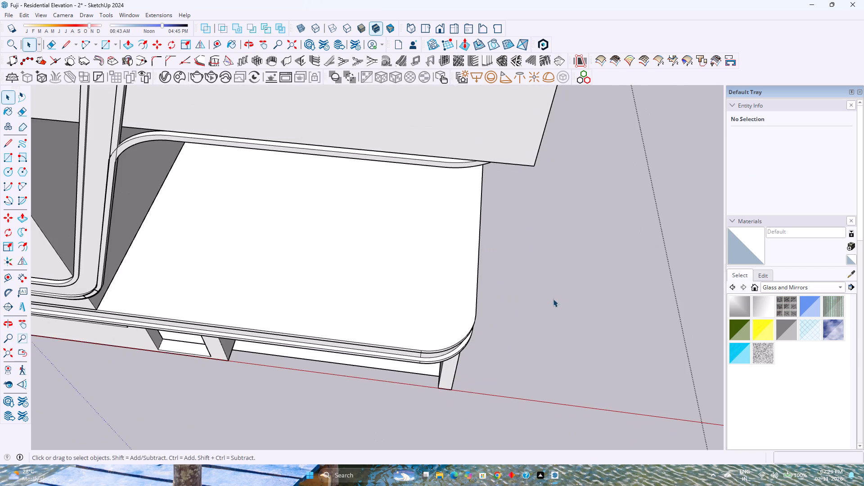
pyautogui.scroll(-4, 558, 302)
pyautogui.scroll(18, 589, 326)
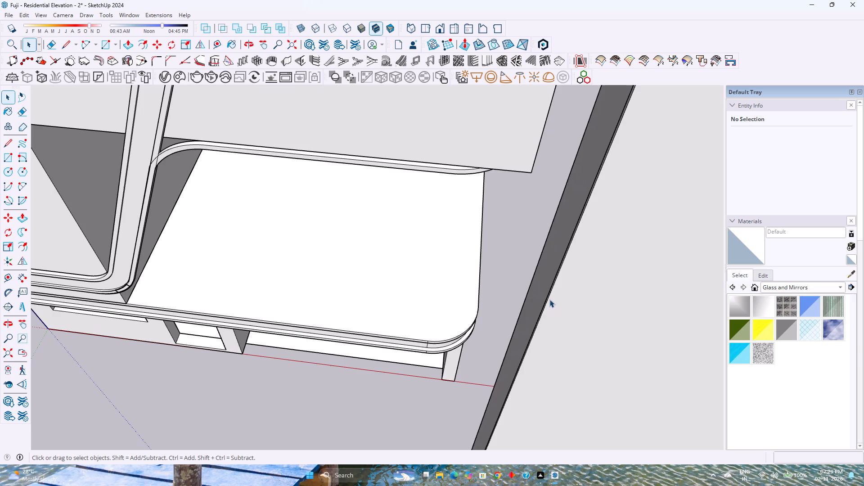
pyautogui.scroll(8, 553, 280)
pyautogui.scroll(-9, 561, 274)
pyautogui.scroll(3, 580, 291)
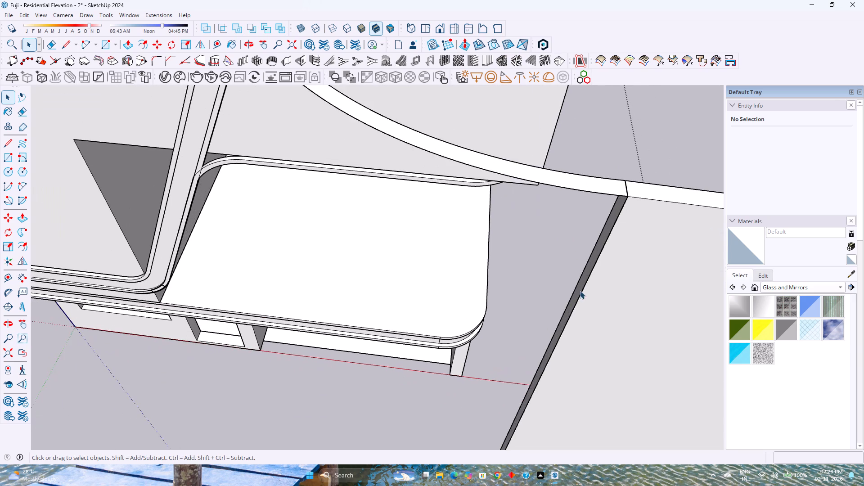
pyautogui.scroll(20, 580, 291)
pyautogui.scroll(11, 580, 291)
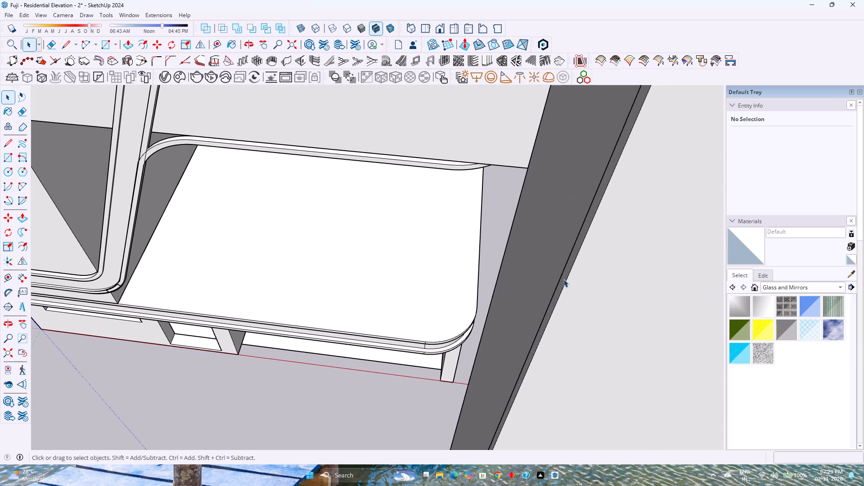
pyautogui.scroll(3, 563, 279)
pyautogui.click(561, 273)
pyautogui.press('Delete')
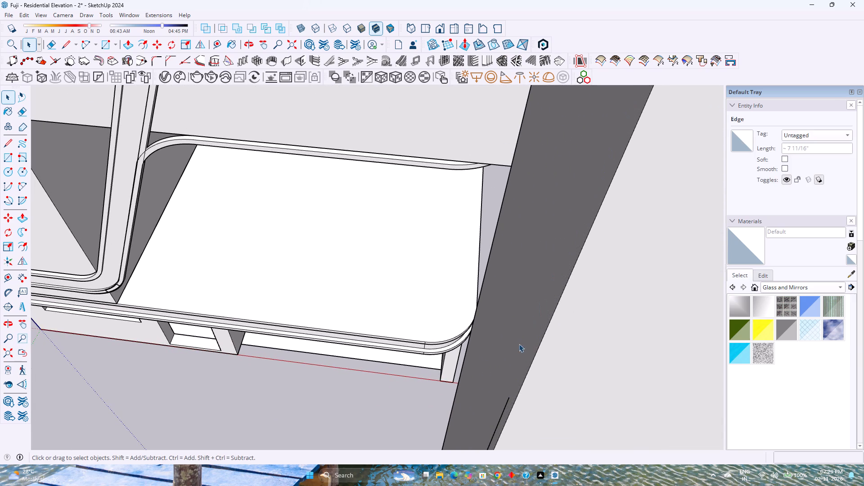
pyautogui.click(507, 405)
pyautogui.press('Delete')
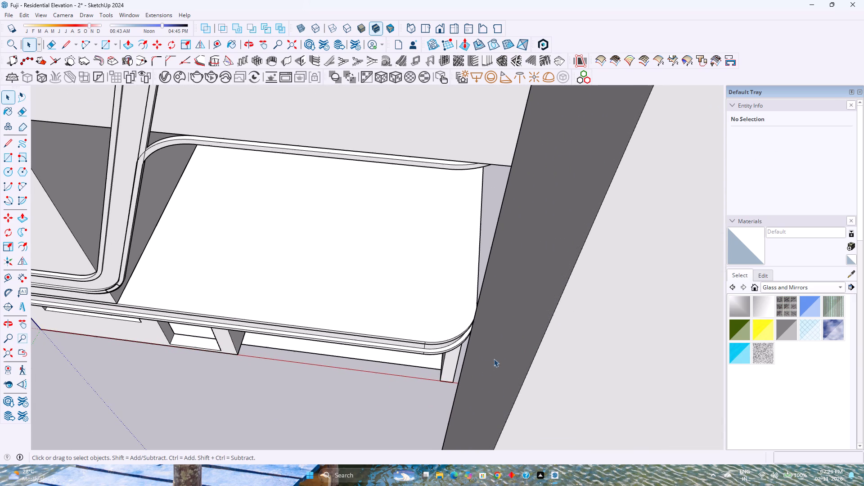
# Move the curved strip face with its edges so its end corner snaps onto the flat panel's top corner.
pyautogui.scroll(-6, 489, 344)
pyautogui.scroll(-6, 478, 306)
pyautogui.scroll(4, 471, 282)
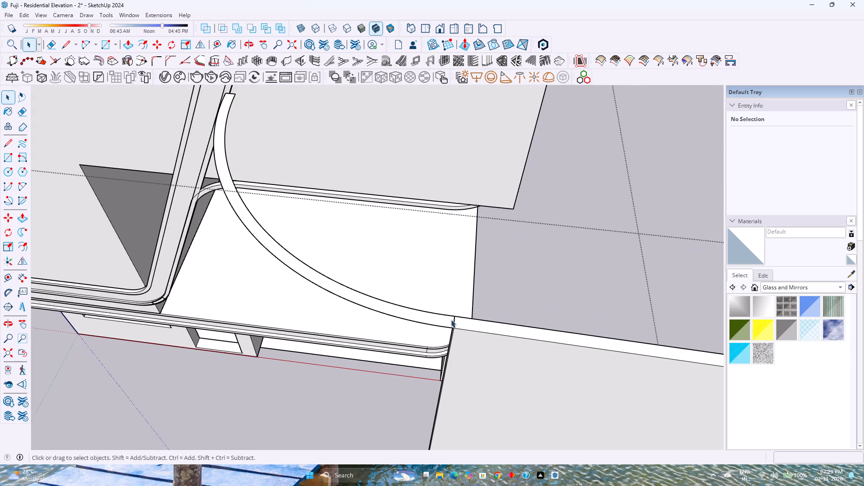
pyautogui.scroll(8, 451, 324)
pyautogui.doubleClick(450, 324)
pyautogui.scroll(4, 450, 324)
pyautogui.press('m')
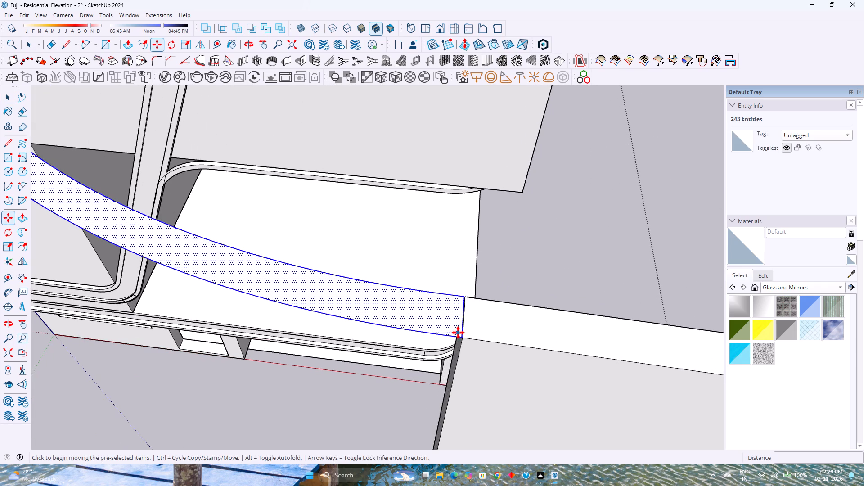
pyautogui.scroll(10, 459, 333)
pyautogui.click(467, 343)
pyautogui.click(471, 342)
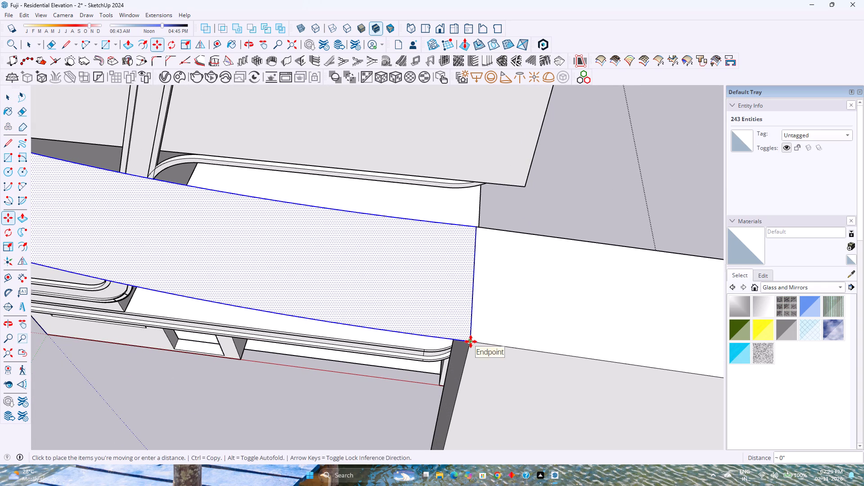
# Push/Pull the curved strip down 19' to the flat panel's bottom corner, forming the curved wall.
pyautogui.press('[')
pyautogui.press('p')
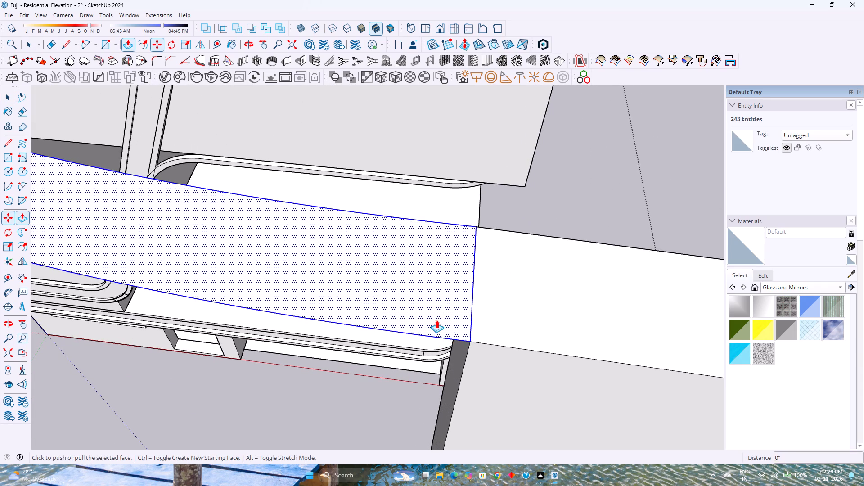
pyautogui.click(436, 320)
pyautogui.scroll(-19, 409, 359)
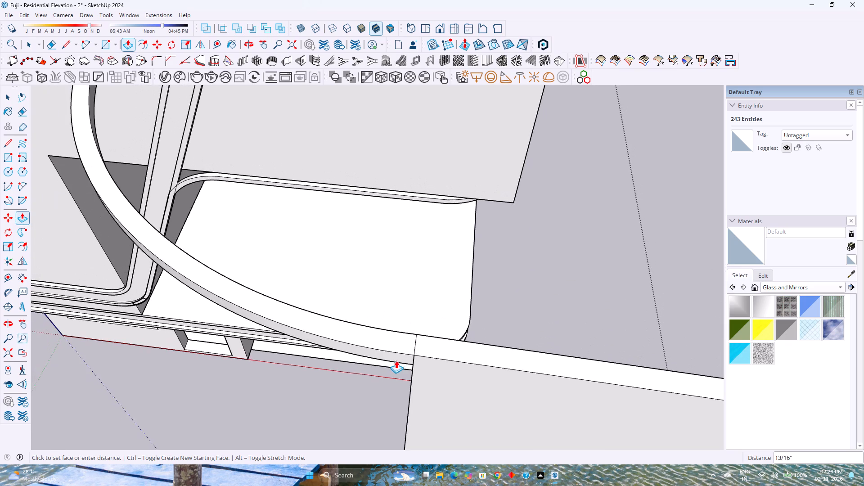
pyautogui.keyDown('shift'); pyautogui.moveTo(397, 359); pyautogui.dragTo(468, 232, button='middle'); pyautogui.keyUp('shift')
pyautogui.scroll(-10, 478, 216)
pyautogui.moveTo(478, 293); pyautogui.dragTo(501, 170, button='middle')
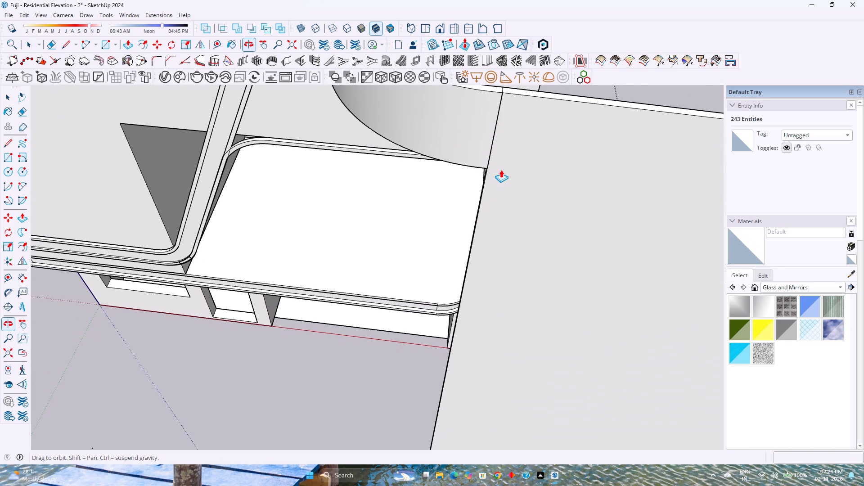
pyautogui.moveTo(501, 170); pyautogui.dragTo(499, 171, button='middle')
pyautogui.scroll(-14, 502, 169)
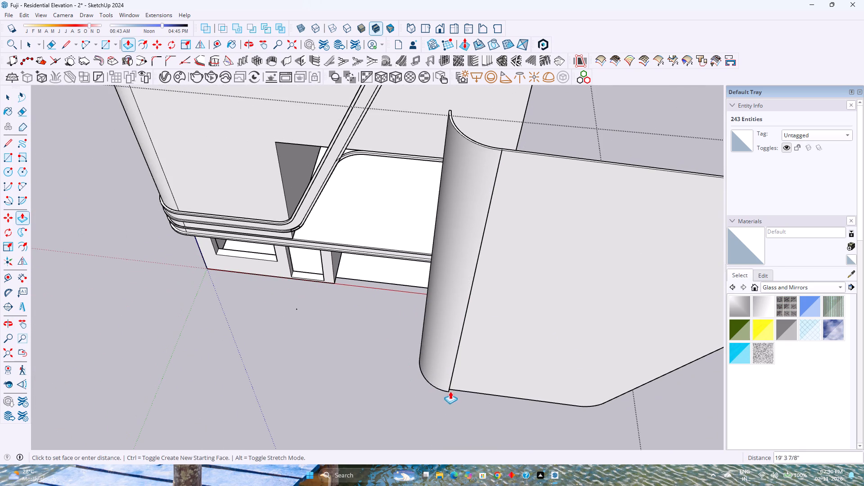
pyautogui.scroll(6, 446, 390)
pyautogui.moveTo(445, 390); pyautogui.dragTo(463, 340, button='middle')
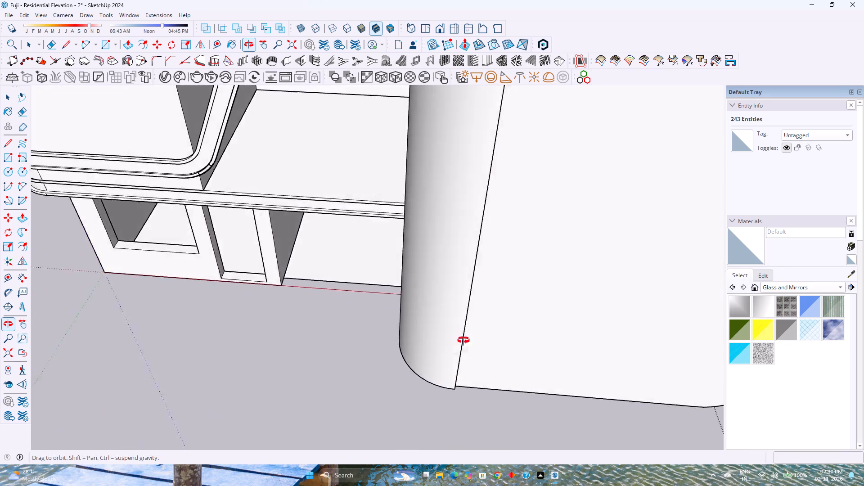
pyautogui.moveTo(463, 340); pyautogui.dragTo(498, 289, button='middle')
pyautogui.scroll(2, 467, 376)
pyautogui.moveTo(467, 376); pyautogui.dragTo(464, 364, button='middle')
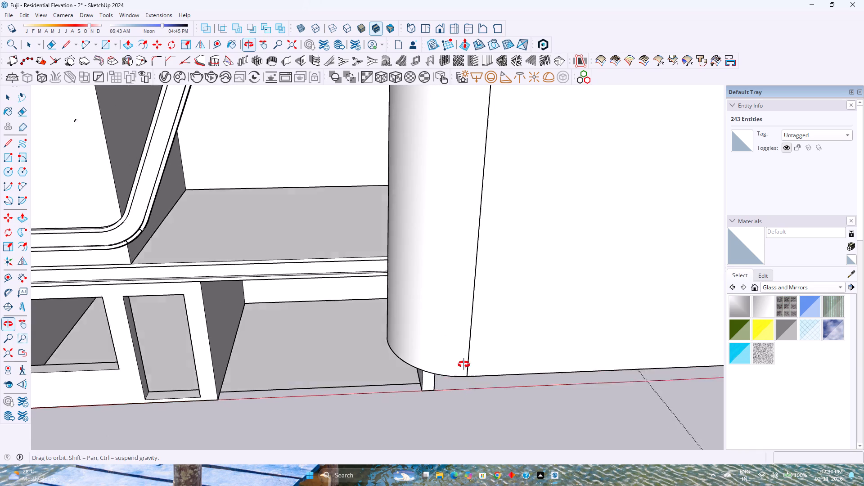
pyautogui.moveTo(464, 364); pyautogui.dragTo(522, 259, button='middle')
pyautogui.moveTo(482, 357); pyautogui.dragTo(503, 265, button='middle')
pyautogui.scroll(8, 472, 387)
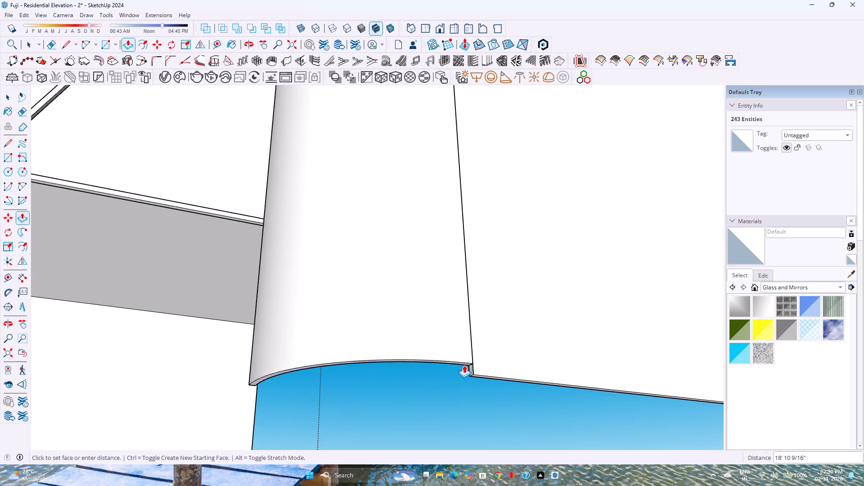
pyautogui.scroll(11, 464, 365)
pyautogui.click(477, 377)
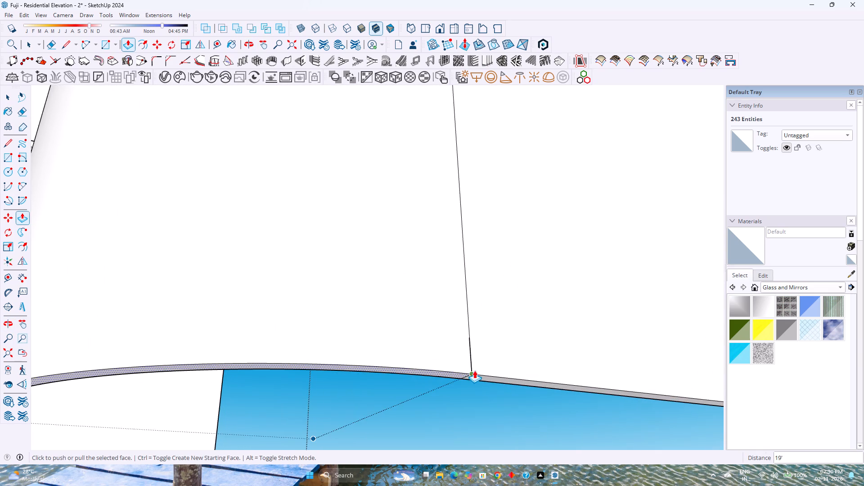
# Hide the flat panel's front face and the curved wall's adjoining surface to expose the inside of their joint.
pyautogui.press('space')
pyautogui.click(469, 355)
pyautogui.click(470, 355)
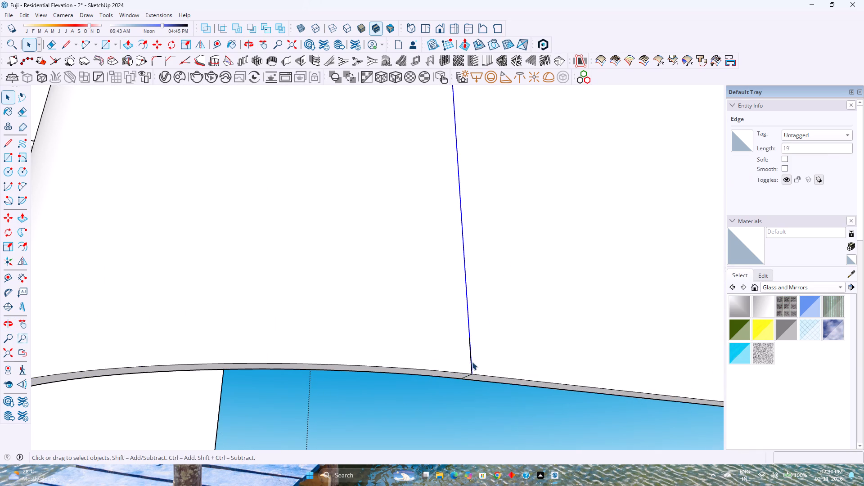
pyautogui.click(472, 362)
pyautogui.click(472, 365)
pyautogui.rightClick(488, 364)
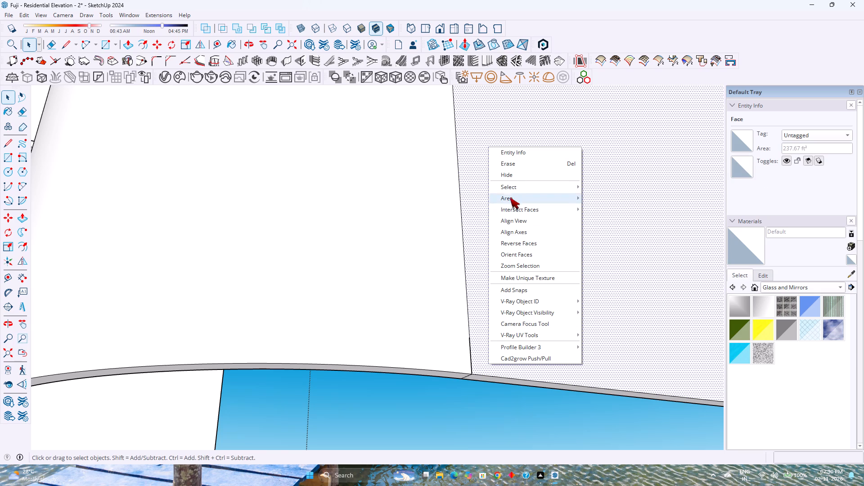
pyautogui.click(512, 179)
pyautogui.moveTo(494, 325); pyautogui.dragTo(488, 329, button='middle')
pyautogui.scroll(3, 474, 353)
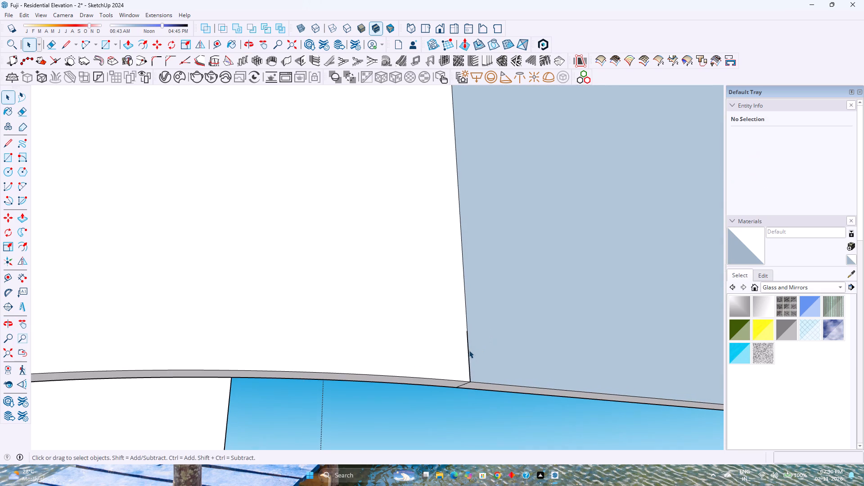
pyautogui.click(469, 350)
pyautogui.scroll(1, 470, 351)
pyautogui.moveTo(470, 351); pyautogui.dragTo(223, 426, button='middle')
pyautogui.scroll(4, 469, 317)
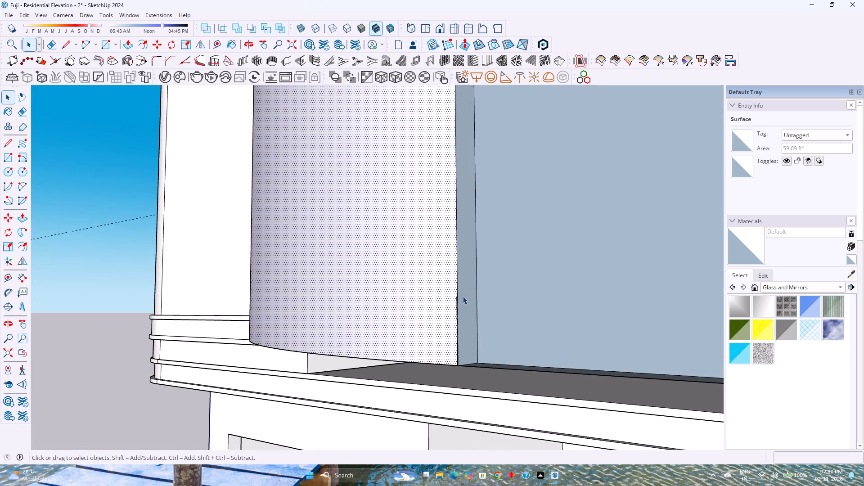
pyautogui.scroll(11, 463, 296)
pyautogui.moveTo(453, 300); pyautogui.dragTo(372, 328, button='middle')
pyautogui.middleClick(372, 328)
pyautogui.rightClick(449, 309)
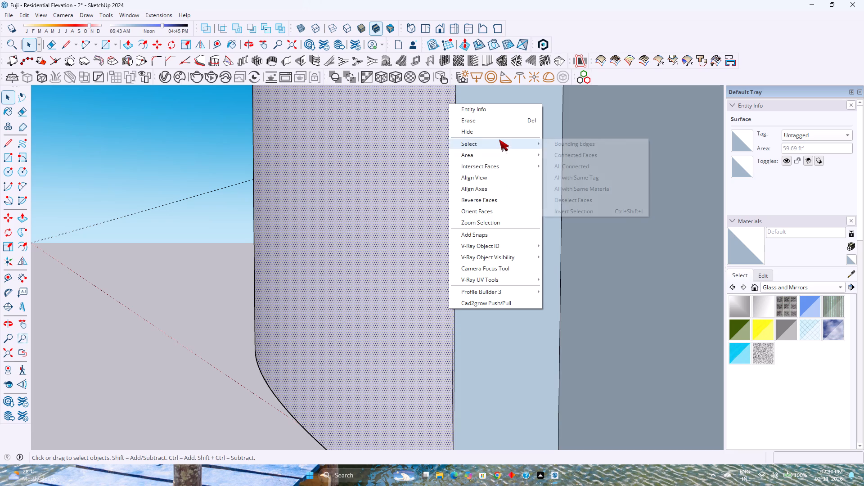
pyautogui.click(497, 134)
# Delete the short stray vertical edge on the exposed strip inside the joint.
pyautogui.moveTo(436, 295); pyautogui.dragTo(616, 326, button='middle')
pyautogui.scroll(3, 625, 321)
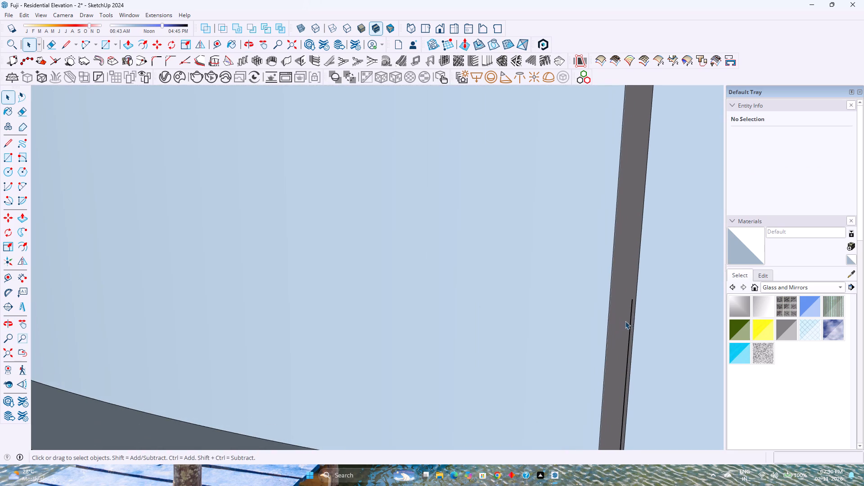
pyautogui.click(632, 314)
pyautogui.press('Delete')
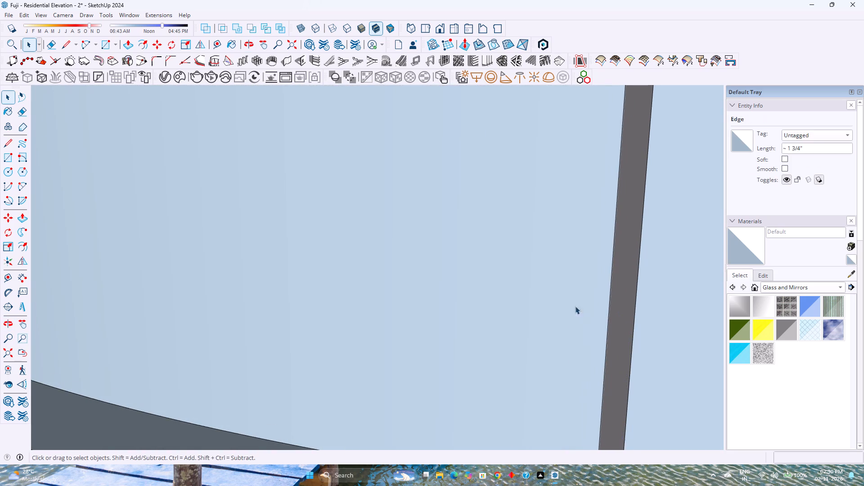
# Unhide the flat panel's front face and the curved wall's surface.
pyautogui.scroll(-16, 546, 302)
pyautogui.moveTo(486, 318); pyautogui.dragTo(503, 367, button='middle')
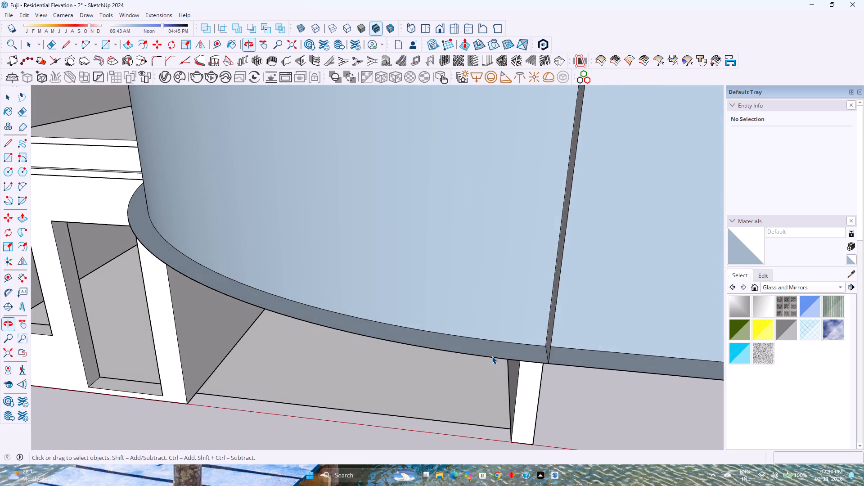
pyautogui.scroll(-6, 491, 355)
pyautogui.scroll(-4, 464, 317)
pyautogui.keyDown('shift'); pyautogui.moveTo(463, 312); pyautogui.dragTo(385, 362, button='middle'); pyautogui.keyUp('shift')
pyautogui.scroll(-4, 377, 353)
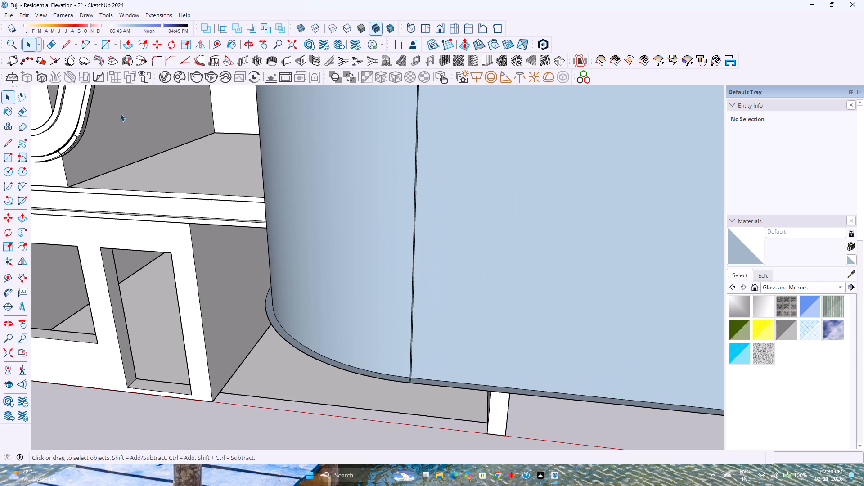
pyautogui.click(21, 14)
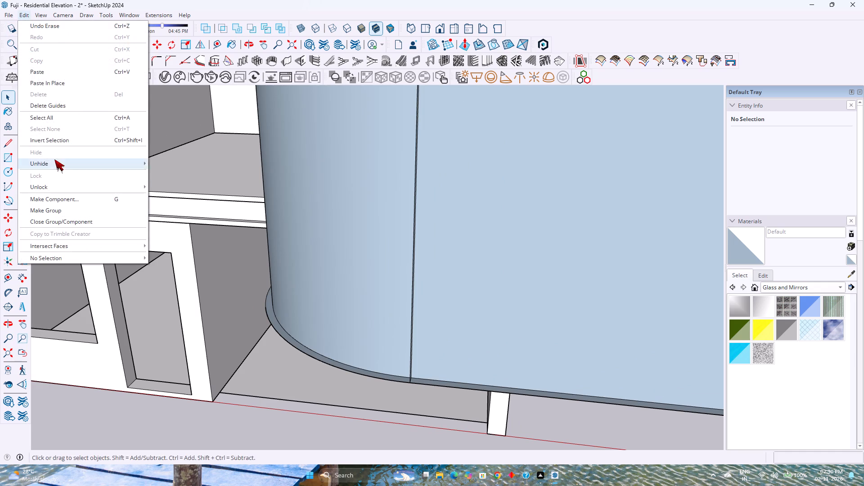
pyautogui.click(184, 180)
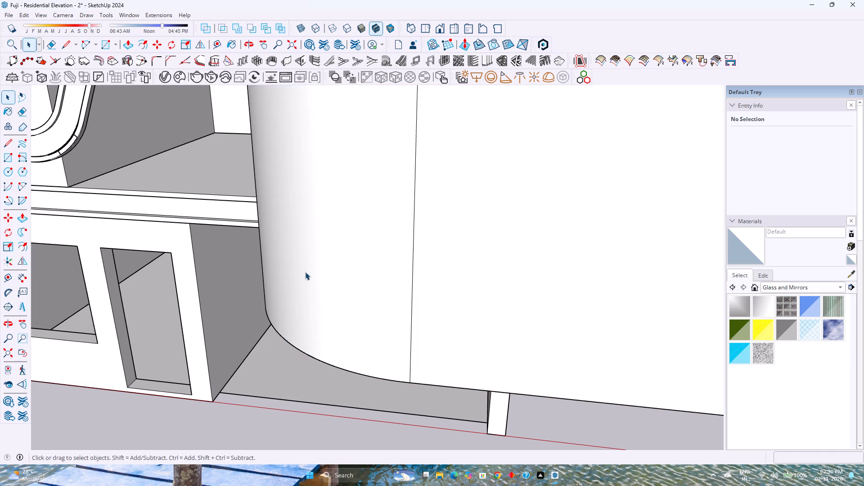
# Erase the short seam edge crossing the bottom thickness where the curved wall meets the flat panel.
pyautogui.scroll(-11, 305, 272)
pyautogui.keyDown('shift'); pyautogui.moveTo(279, 256); pyautogui.dragTo(308, 380, button='middle'); pyautogui.keyUp('shift')
pyautogui.moveTo(307, 380); pyautogui.dragTo(473, 267, button='middle')
pyautogui.moveTo(302, 371); pyautogui.dragTo(387, 286, button='middle')
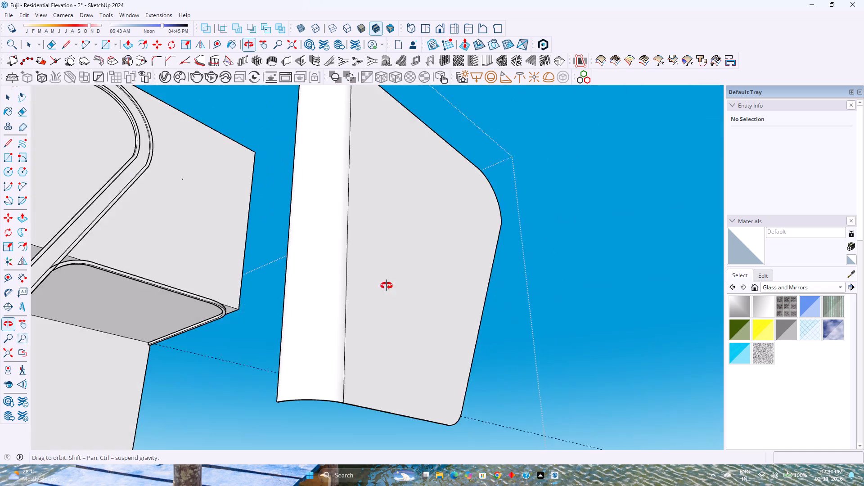
pyautogui.moveTo(387, 286); pyautogui.dragTo(388, 284, button='middle')
pyautogui.scroll(4, 314, 414)
pyautogui.scroll(3, 370, 388)
pyautogui.scroll(-4, 393, 389)
pyautogui.scroll(5, 404, 381)
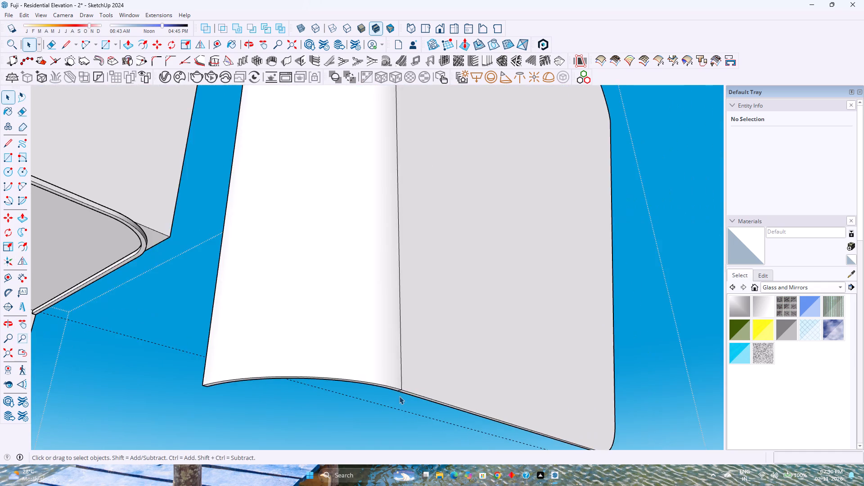
pyautogui.scroll(3, 399, 396)
pyautogui.scroll(-5, 400, 388)
pyautogui.scroll(11, 401, 381)
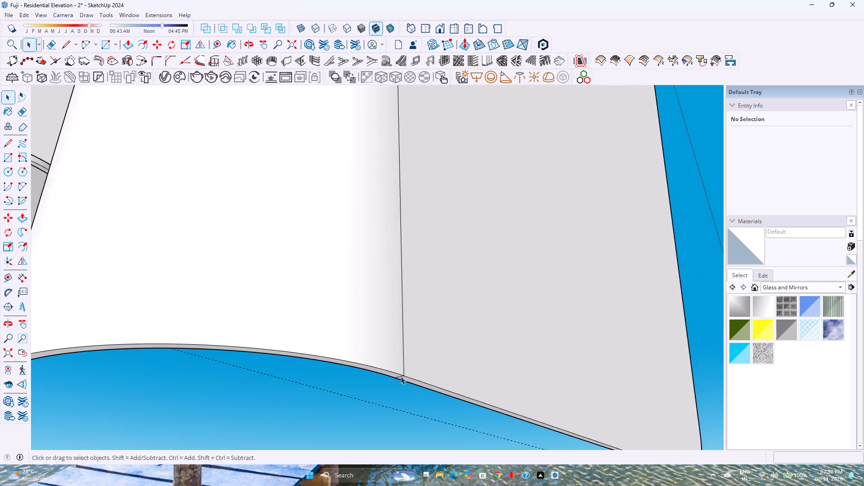
pyautogui.scroll(14, 400, 376)
pyautogui.press('e')
pyautogui.click(407, 378)
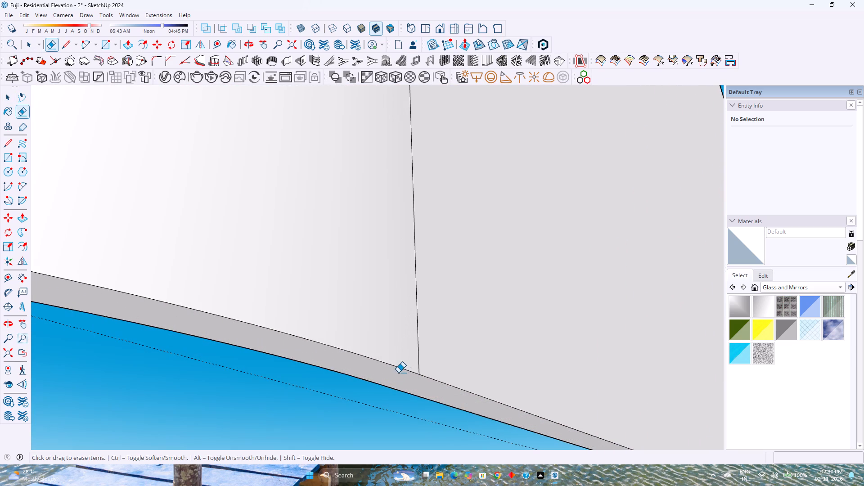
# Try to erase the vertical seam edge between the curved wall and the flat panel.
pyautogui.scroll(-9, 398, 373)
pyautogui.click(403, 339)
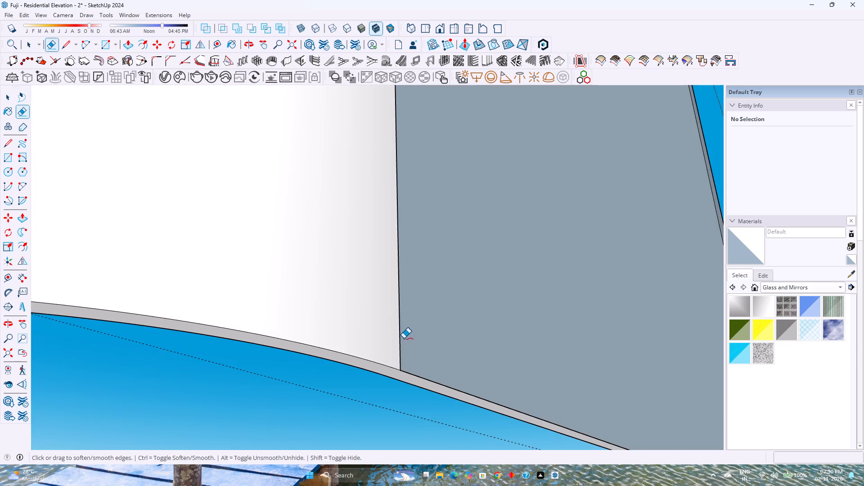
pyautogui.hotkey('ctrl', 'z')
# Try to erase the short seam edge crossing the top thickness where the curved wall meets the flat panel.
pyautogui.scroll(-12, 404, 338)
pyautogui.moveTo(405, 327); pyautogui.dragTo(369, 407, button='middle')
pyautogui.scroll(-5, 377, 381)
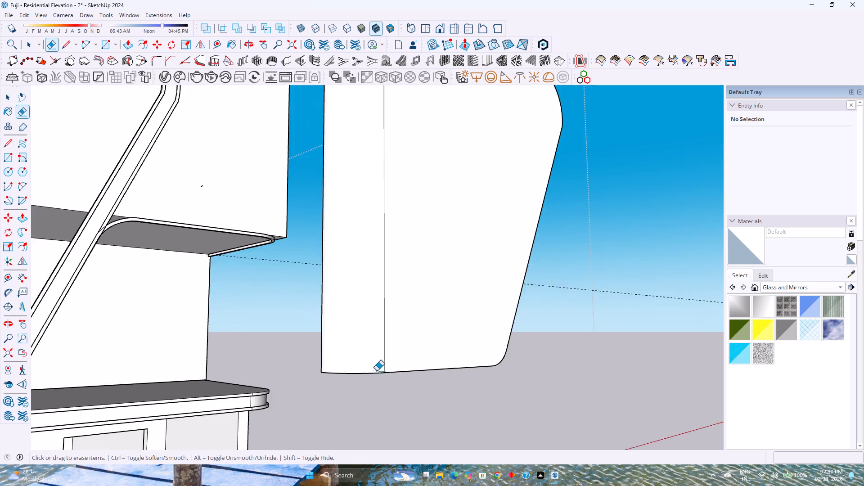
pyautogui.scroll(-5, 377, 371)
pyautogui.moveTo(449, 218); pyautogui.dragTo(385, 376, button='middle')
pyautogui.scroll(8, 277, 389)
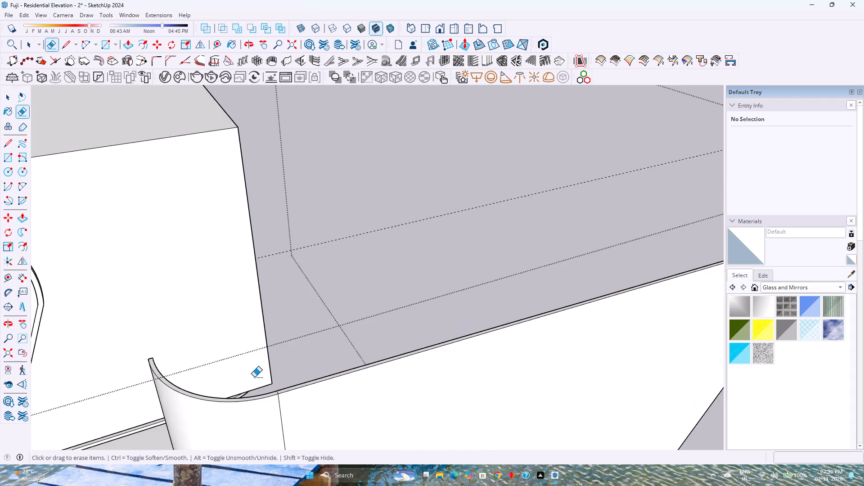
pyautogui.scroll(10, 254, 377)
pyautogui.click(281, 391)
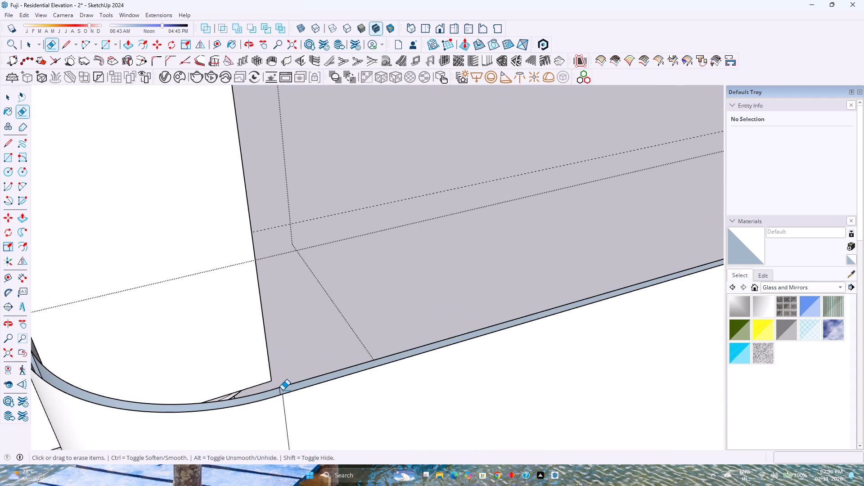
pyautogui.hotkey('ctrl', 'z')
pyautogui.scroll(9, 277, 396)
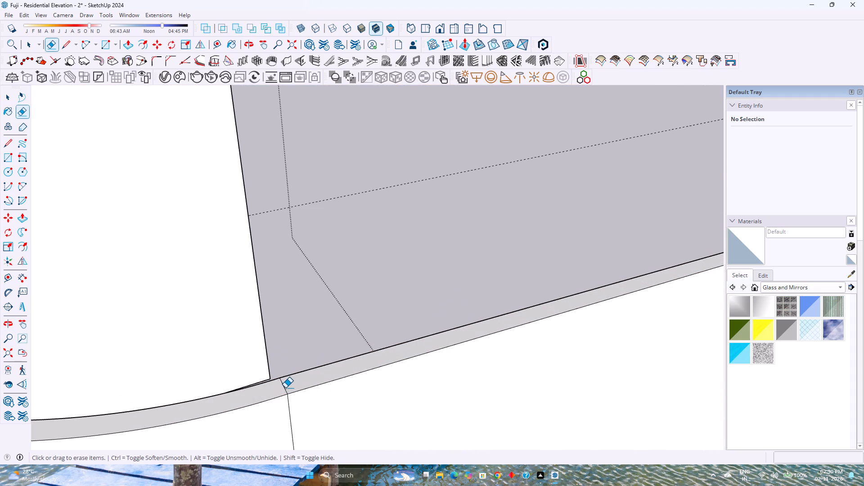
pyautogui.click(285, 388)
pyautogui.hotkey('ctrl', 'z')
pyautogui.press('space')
# Make a group of all the connected geometry of the flat panel and curved wall.
pyautogui.scroll(-6, 282, 385)
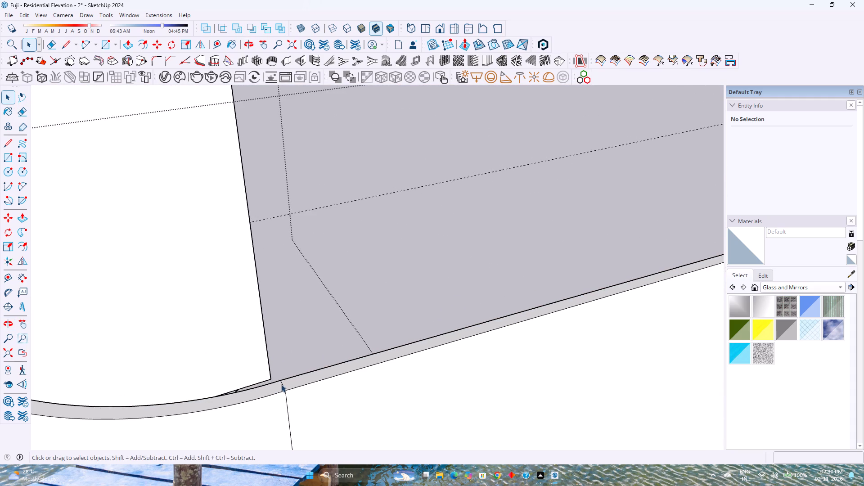
pyautogui.scroll(-4, 281, 384)
pyautogui.moveTo(280, 384); pyautogui.dragTo(484, 369, button='middle')
pyautogui.scroll(-4, 472, 355)
pyautogui.scroll(-3, 412, 364)
pyautogui.moveTo(421, 384); pyautogui.dragTo(306, 363, button='middle')
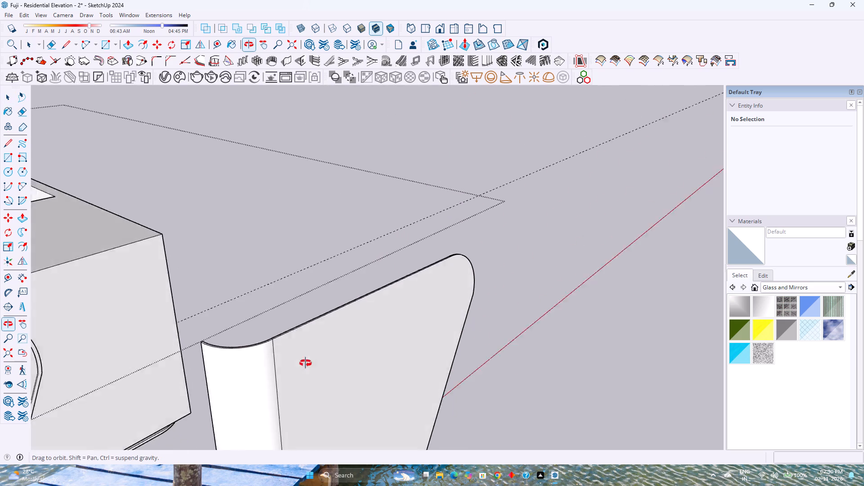
pyautogui.moveTo(306, 363); pyautogui.dragTo(204, 316, button='middle')
pyautogui.scroll(-4, 220, 314)
pyautogui.moveTo(231, 316); pyautogui.dragTo(302, 275, button='middle')
pyautogui.scroll(-8, 312, 271)
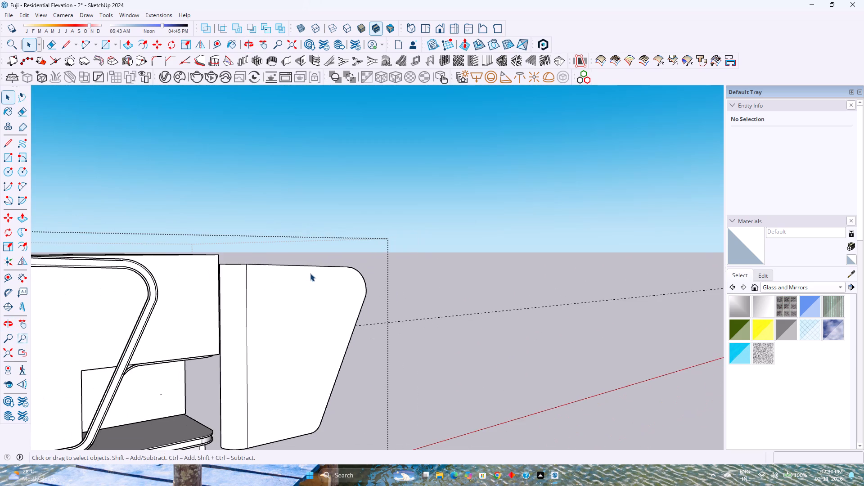
pyautogui.scroll(-2, 306, 266)
pyautogui.tripleClick(283, 316)
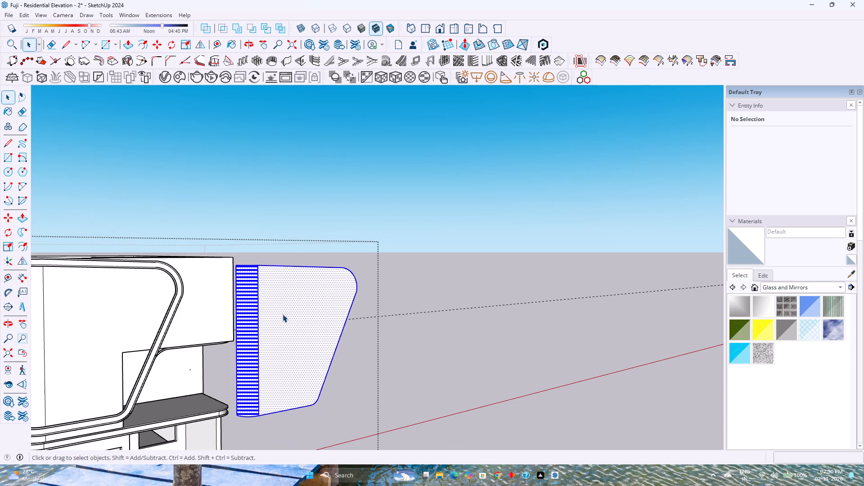
pyautogui.rightClick(283, 313)
pyautogui.click(348, 107)
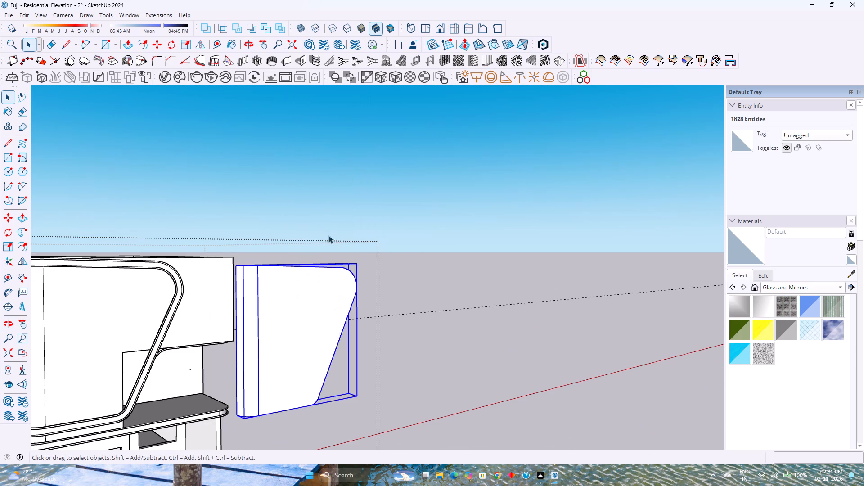
# Inside the new group, place a vertical guide 6' from the curved wall's seam across the flat panel's face.
pyautogui.doubleClick(327, 310)
pyautogui.click(323, 307)
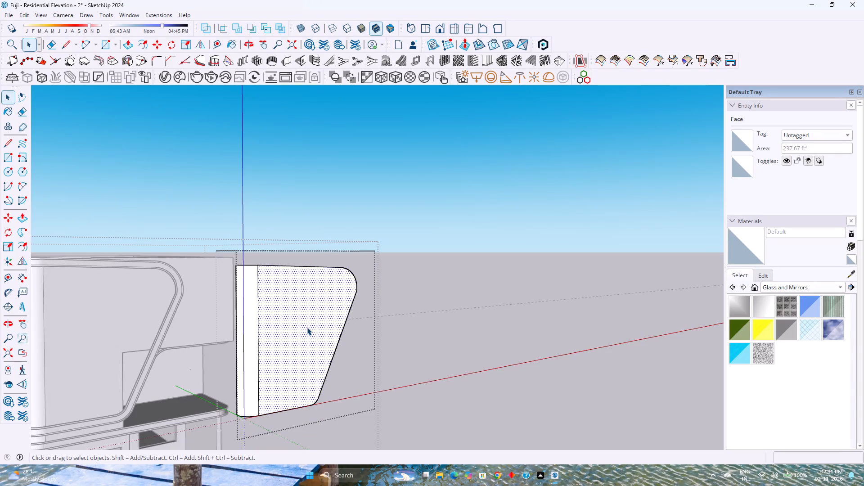
pyautogui.moveTo(307, 327); pyautogui.dragTo(231, 367, button='middle')
pyautogui.scroll(4, 219, 333)
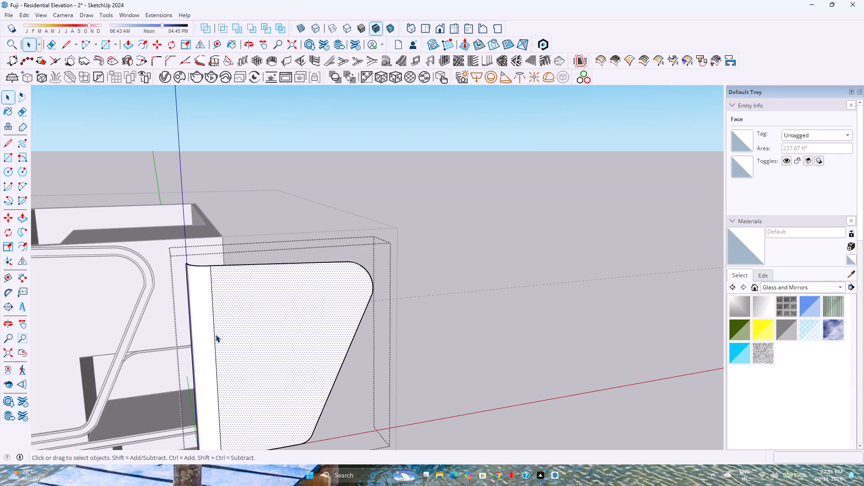
pyautogui.click(213, 336)
pyautogui.click(215, 338)
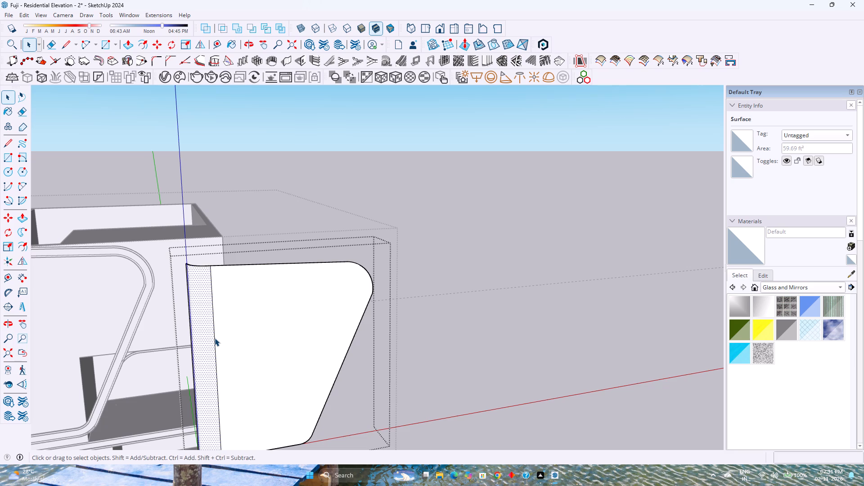
pyautogui.click(215, 339)
pyautogui.click(217, 48)
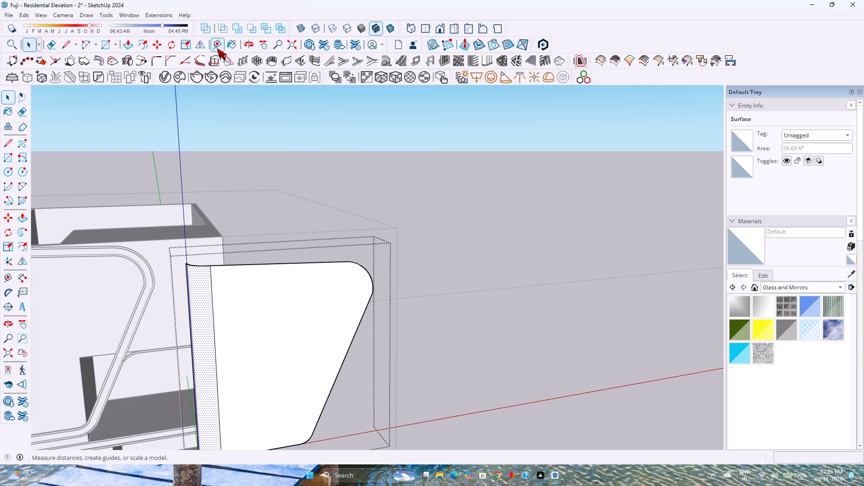
pyautogui.click(219, 359)
pyautogui.press('Escape')
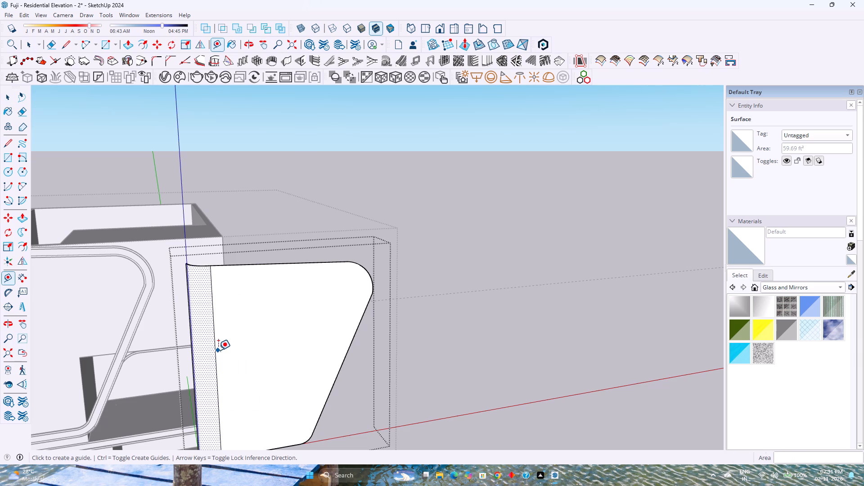
pyautogui.click(216, 346)
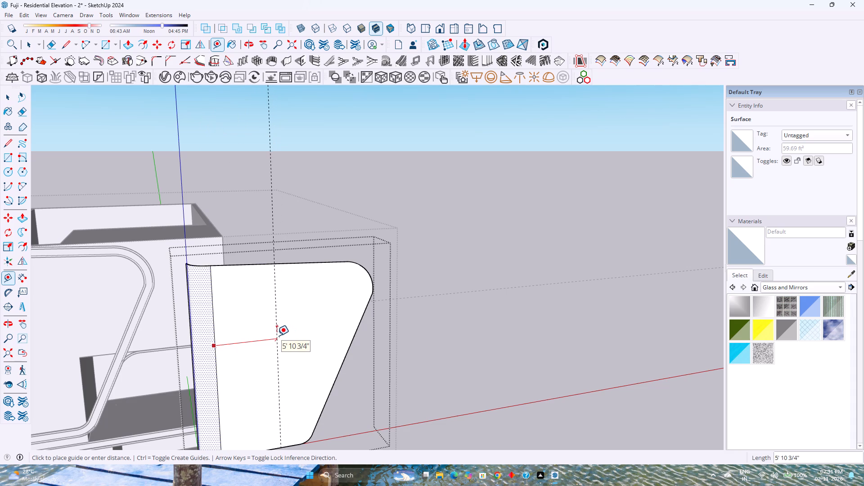
pyautogui.write("6'")
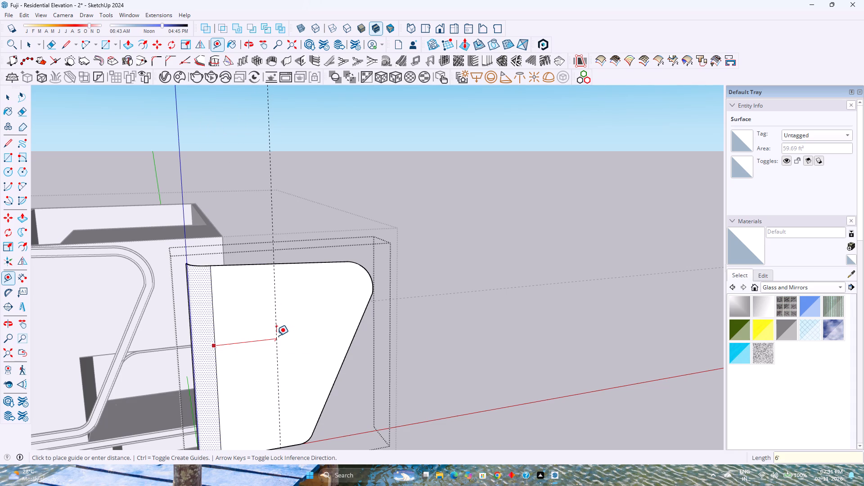
pyautogui.press('Return')
# Draw a vertical line about 18' 9" long along the guide, from the bottom edge to the top edge of the flat panel's face.
pyautogui.scroll(-3, 279, 323)
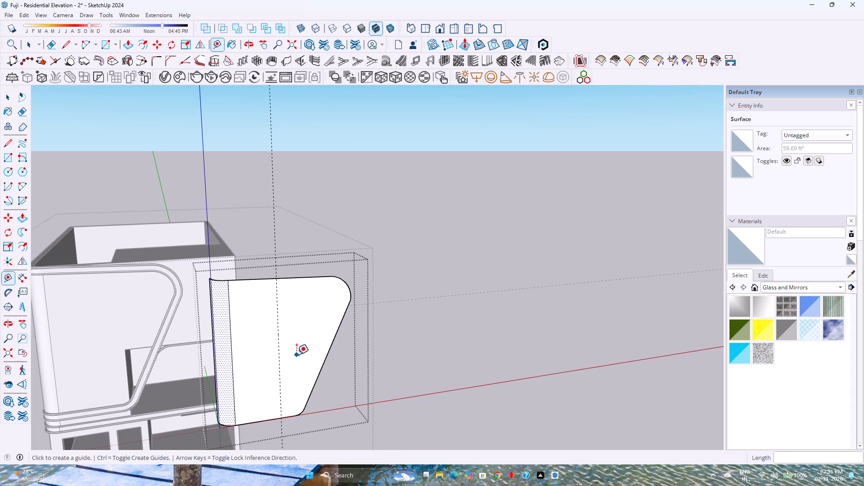
pyautogui.scroll(-2, 297, 355)
pyautogui.moveTo(307, 355); pyautogui.dragTo(272, 335, button='middle')
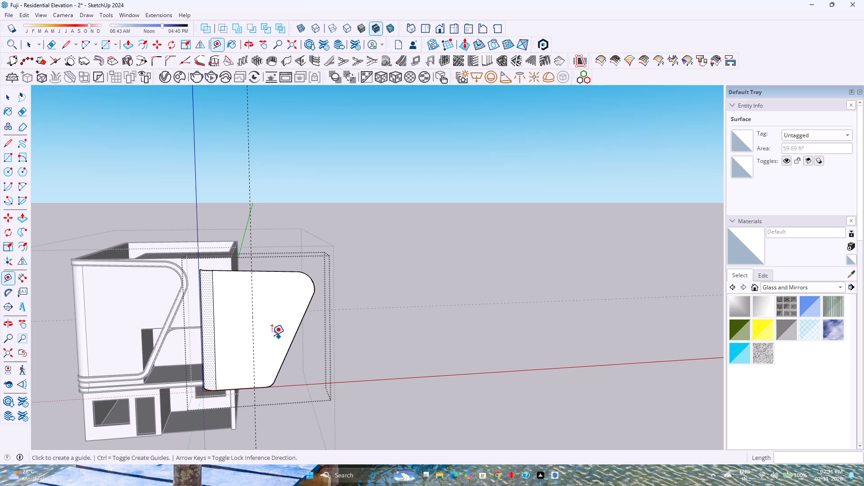
pyautogui.click(67, 43)
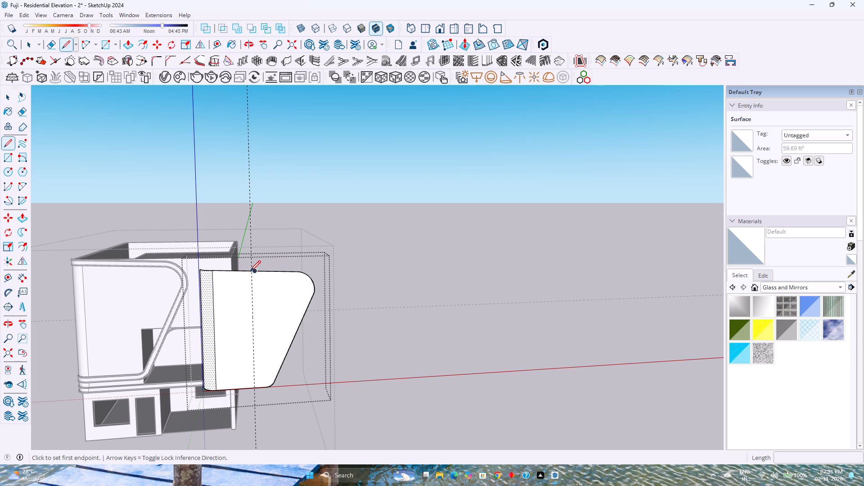
pyautogui.scroll(5, 261, 394)
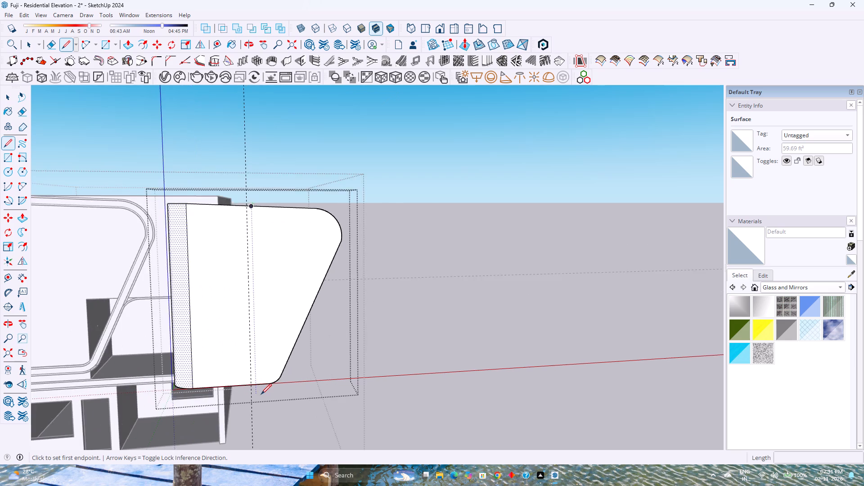
pyautogui.scroll(11, 261, 394)
pyautogui.click(243, 376)
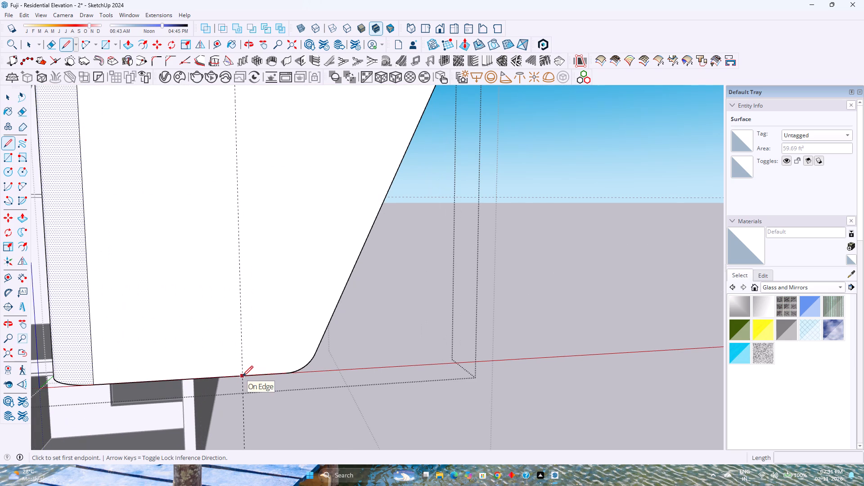
pyautogui.scroll(-9, 236, 299)
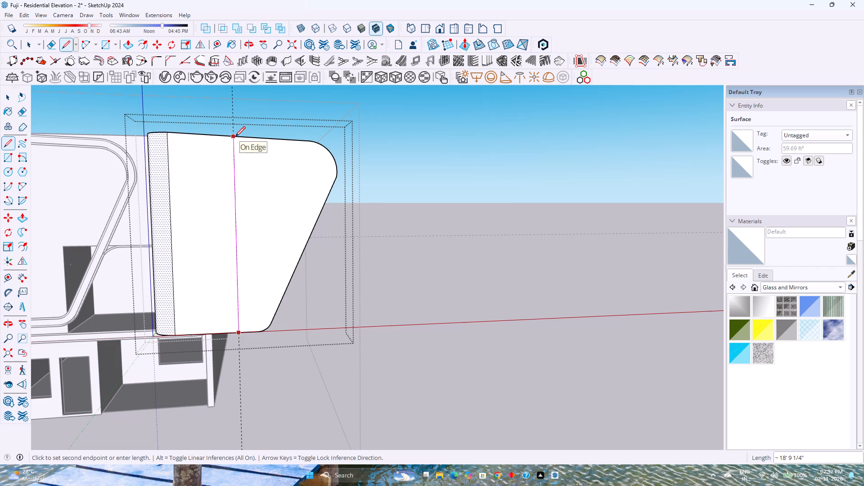
pyautogui.click(235, 137)
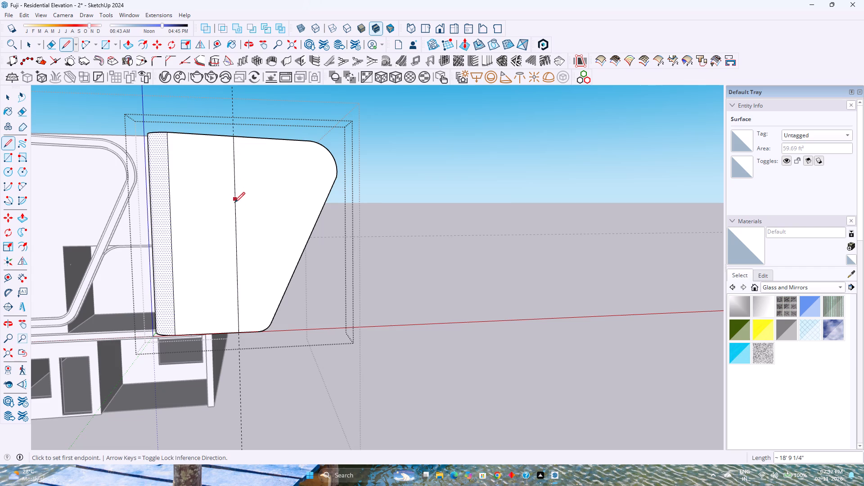
# Start the vertical louvres tool on the sloped-edge portion of the divided panel face and set the louvre depth to 1".
pyautogui.press('space')
pyautogui.click(260, 198)
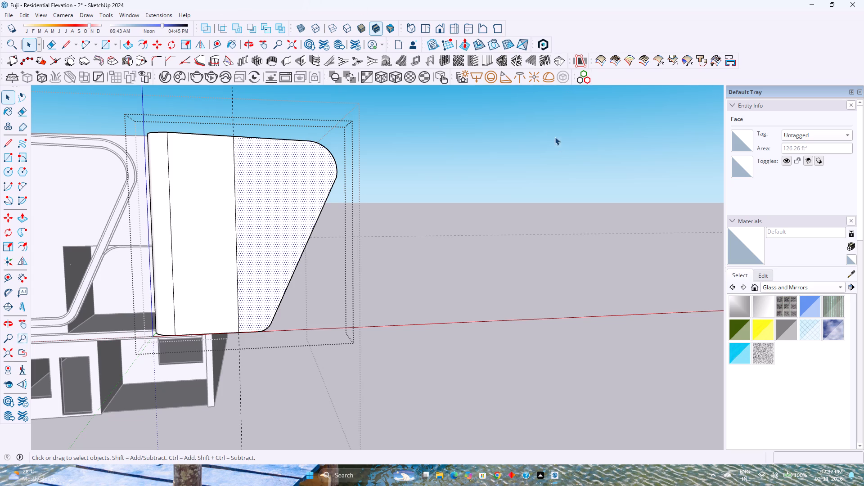
pyautogui.click(493, 61)
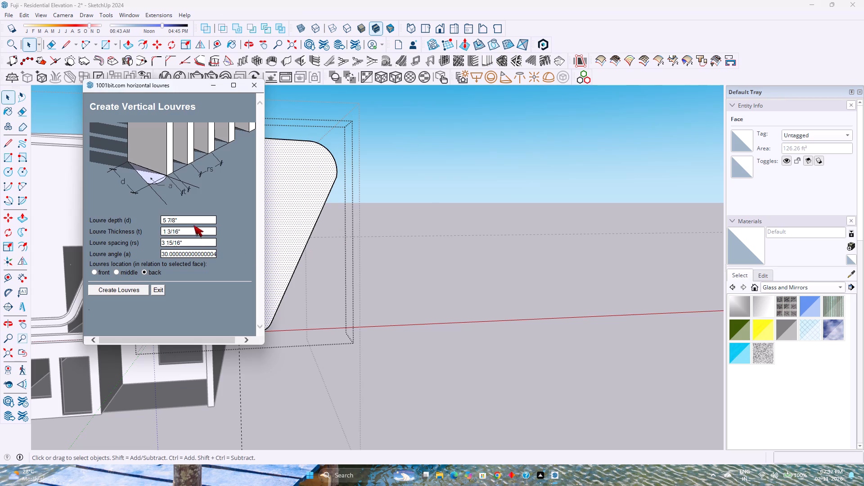
pyautogui.click(195, 222)
pyautogui.write('0.1')
pyautogui.press('BackSpace')
pyautogui.press('BackSpace')
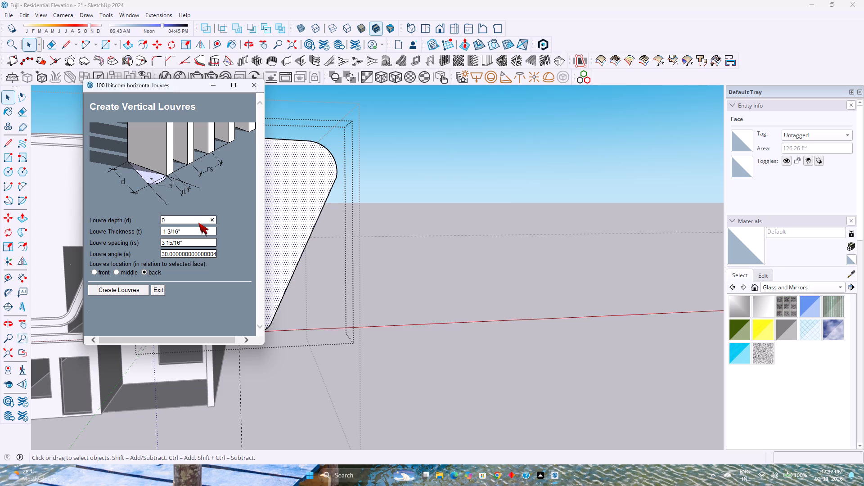
pyautogui.press('BackSpace')
pyautogui.write('0.5"')
pyautogui.press('BackSpace')
pyautogui.press('BackSpace')
pyautogui.press('BackSpace')
pyautogui.press('BackSpace')
pyautogui.press('BackSpace')
pyautogui.press('1')
pyautogui.press("'")
pyautogui.press('BackSpace')
pyautogui.hotkey('shift', '"')
pyautogui.press('Return')
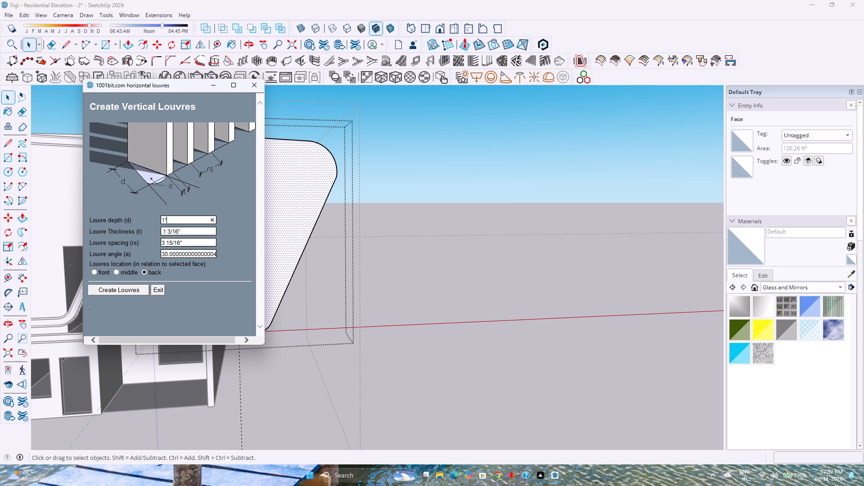
# Set the louvre thickness to 2", spacing to 4", angle to 0 and location to front.
pyautogui.click(196, 229)
pyautogui.write('2"')
pyautogui.press('Return')
pyautogui.click(196, 241)
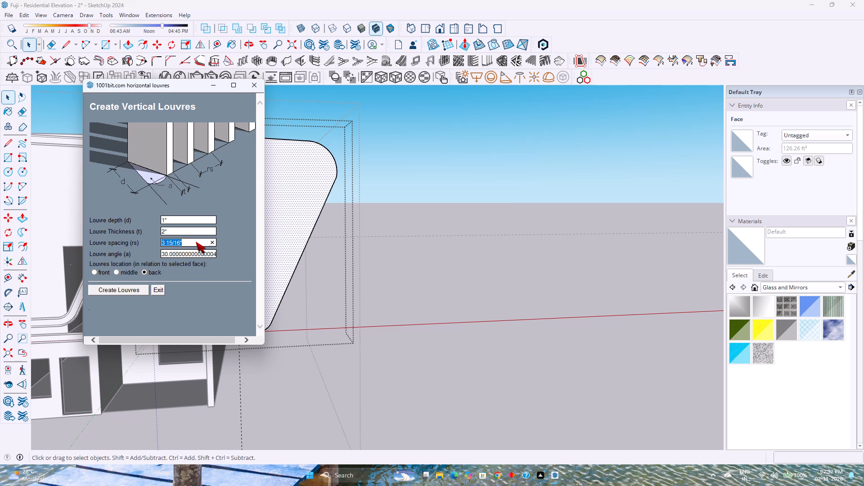
pyautogui.write('4"')
pyautogui.press('Return')
pyautogui.click(193, 257)
pyautogui.press('0')
pyautogui.press('Return')
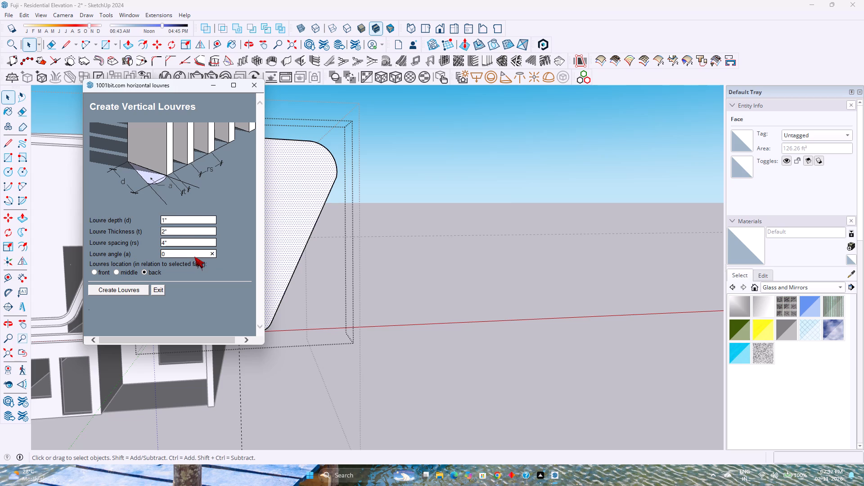
pyautogui.click(95, 272)
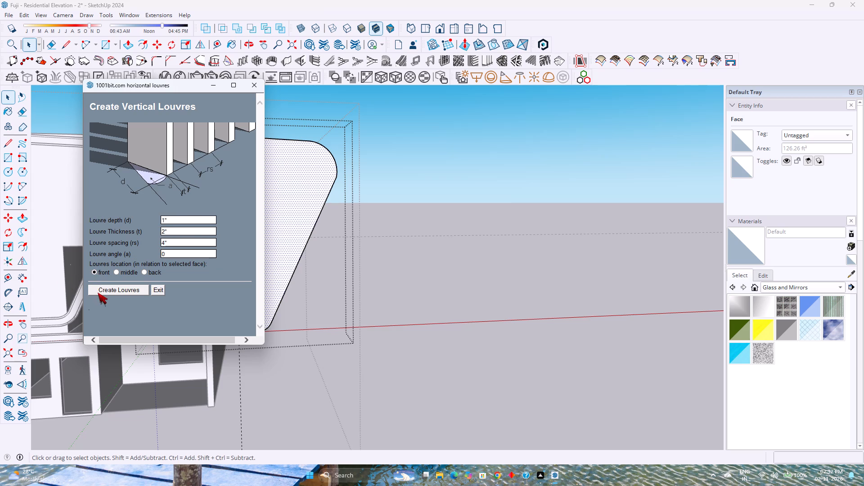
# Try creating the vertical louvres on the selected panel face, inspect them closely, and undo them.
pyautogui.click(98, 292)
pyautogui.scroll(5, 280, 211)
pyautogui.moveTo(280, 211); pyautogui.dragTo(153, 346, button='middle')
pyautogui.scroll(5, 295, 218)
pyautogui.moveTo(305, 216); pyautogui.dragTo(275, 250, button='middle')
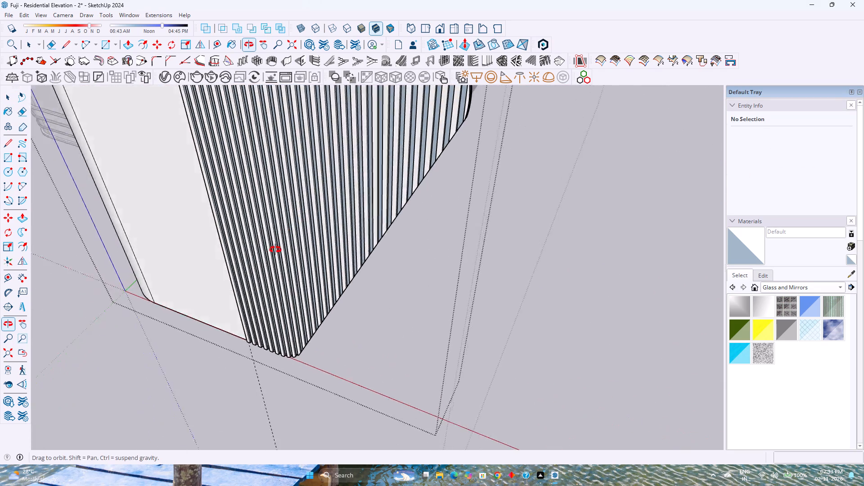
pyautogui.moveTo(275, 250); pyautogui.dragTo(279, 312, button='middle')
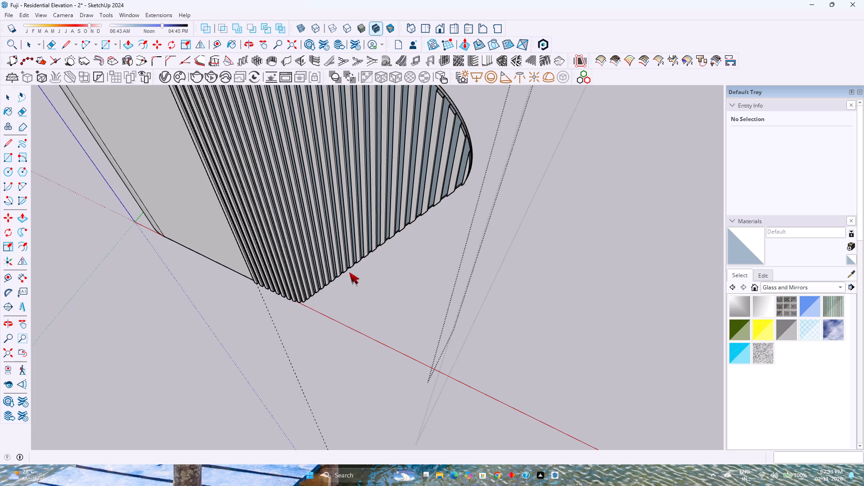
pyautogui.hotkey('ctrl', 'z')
# Copy the sloped-edge portion of the panel face about 12' along the red axis, clear of the original panel.
pyautogui.scroll(-3, 338, 253)
pyautogui.keyDown('shift'); pyautogui.moveTo(333, 256); pyautogui.dragTo(292, 302, button='middle'); pyautogui.keyUp('shift')
pyautogui.moveTo(289, 302); pyautogui.dragTo(378, 305, button='middle')
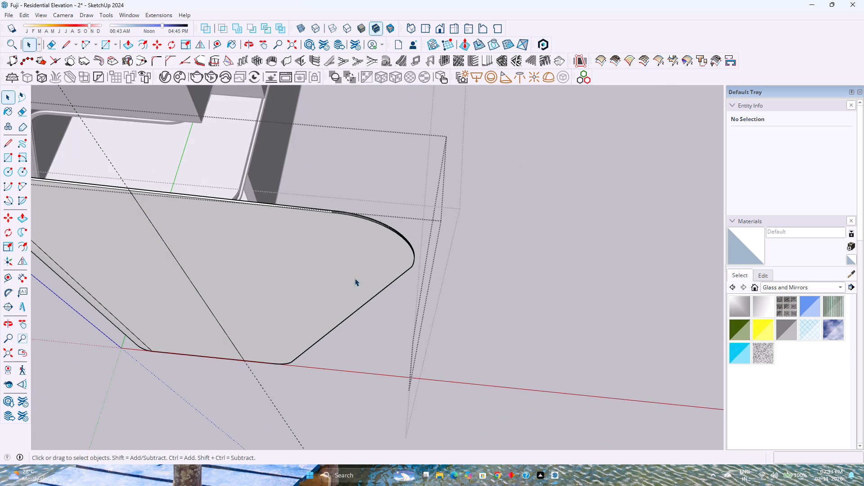
pyautogui.click(343, 272)
pyautogui.press('m')
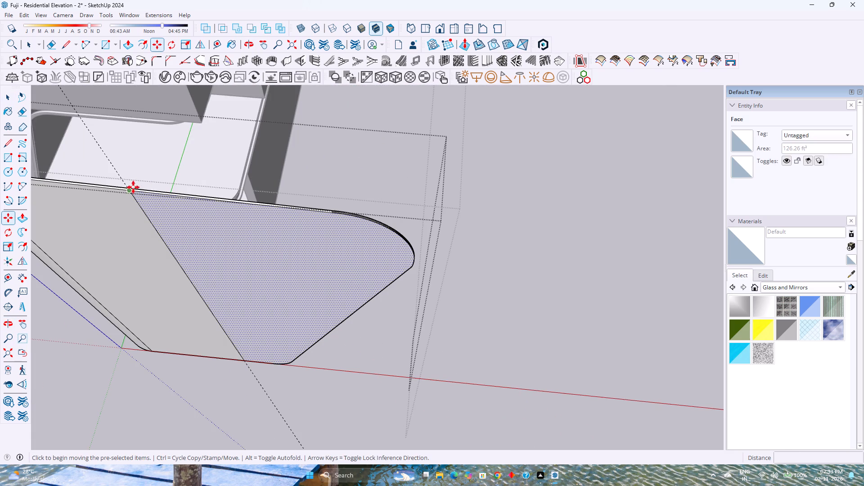
pyautogui.click(129, 190)
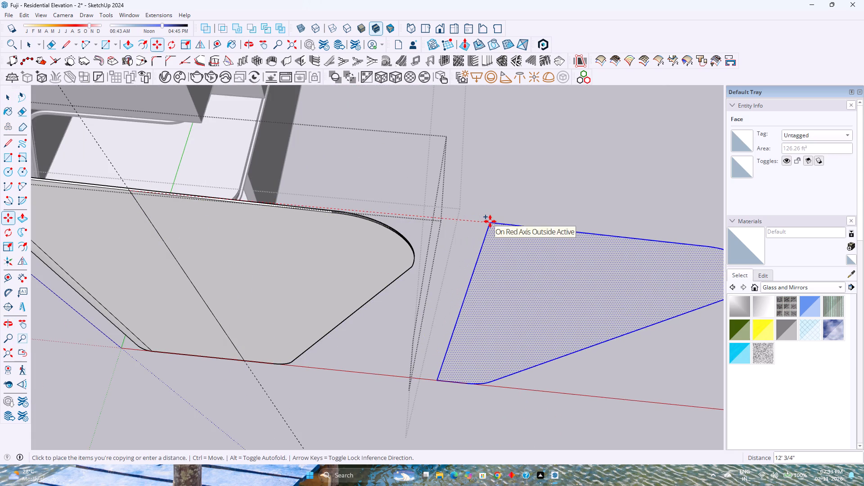
pyautogui.click(490, 221)
# Make a group of the copied face and its edges.
pyautogui.press('space')
pyautogui.rightClick(521, 307)
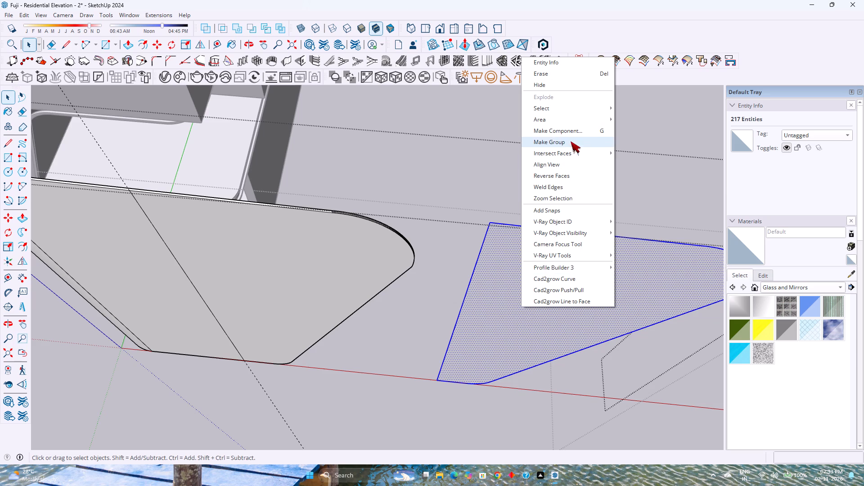
pyautogui.click(571, 141)
# Inside the new group, create vertical louvres on the copied face with the spacing set to 5" and check the result.
pyautogui.tripleClick(521, 311)
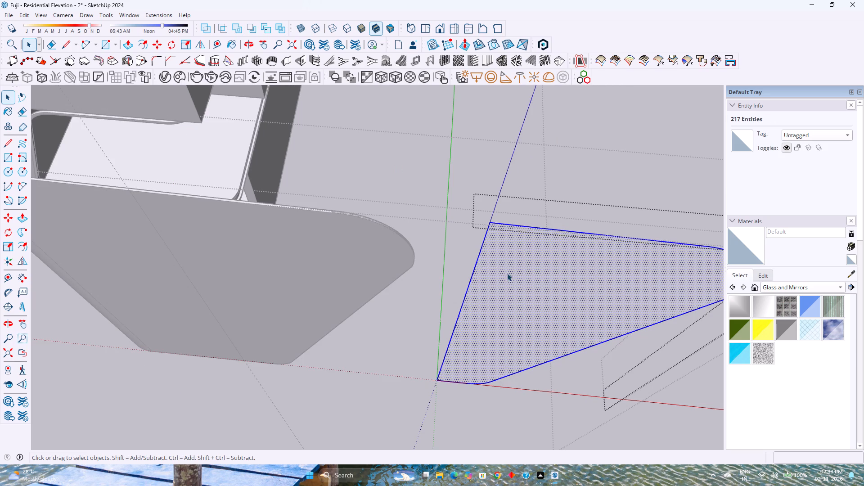
pyautogui.click(513, 284)
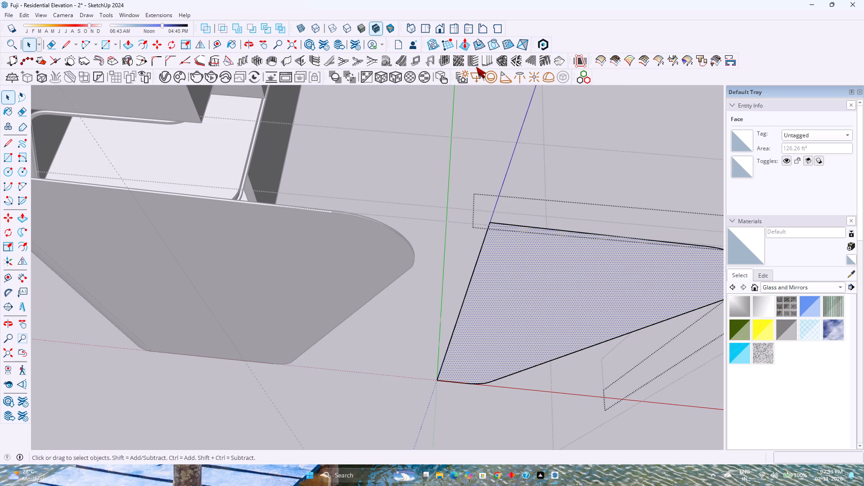
pyautogui.click(486, 62)
pyautogui.click(209, 243)
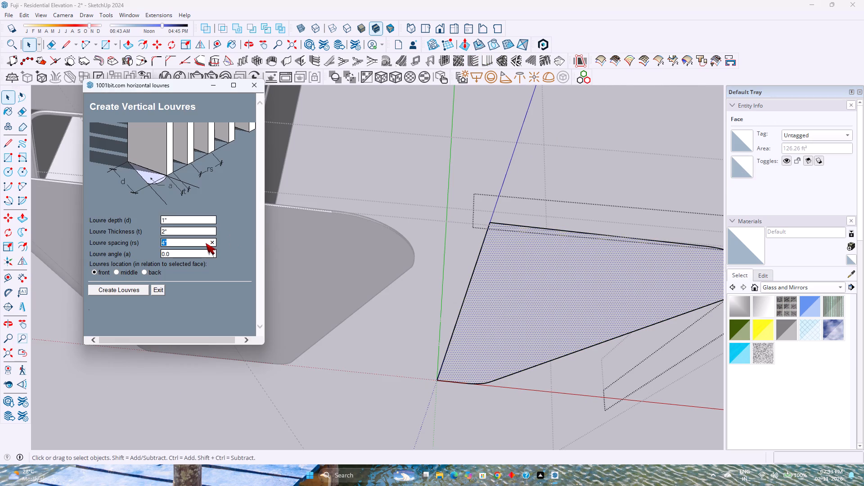
pyautogui.write('5"')
pyautogui.press('Return')
pyautogui.click(120, 290)
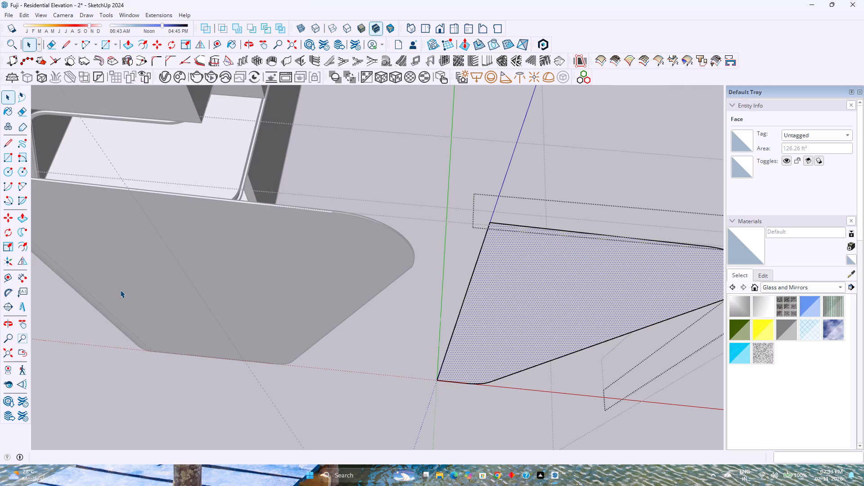
pyautogui.scroll(-3, 300, 345)
pyautogui.moveTo(403, 443); pyautogui.dragTo(374, 288, button='middle')
pyautogui.middleClick(378, 279)
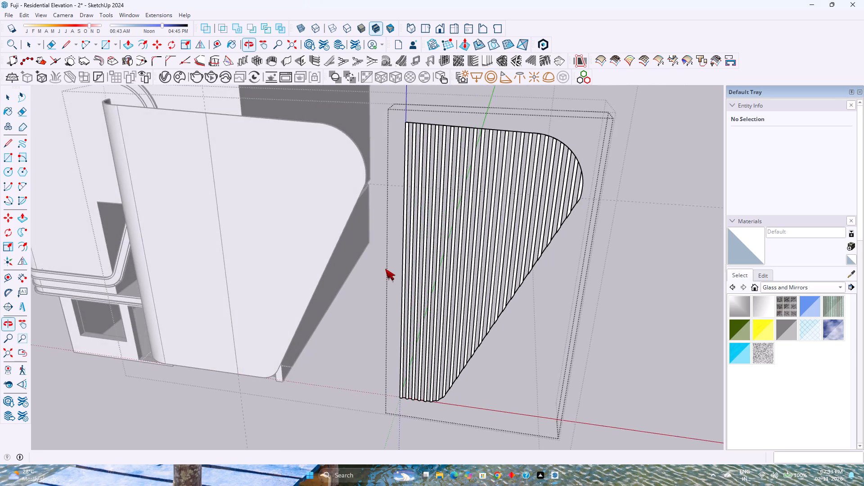
pyautogui.scroll(-3, 385, 269)
pyautogui.moveTo(393, 331); pyautogui.dragTo(408, 301, button='middle')
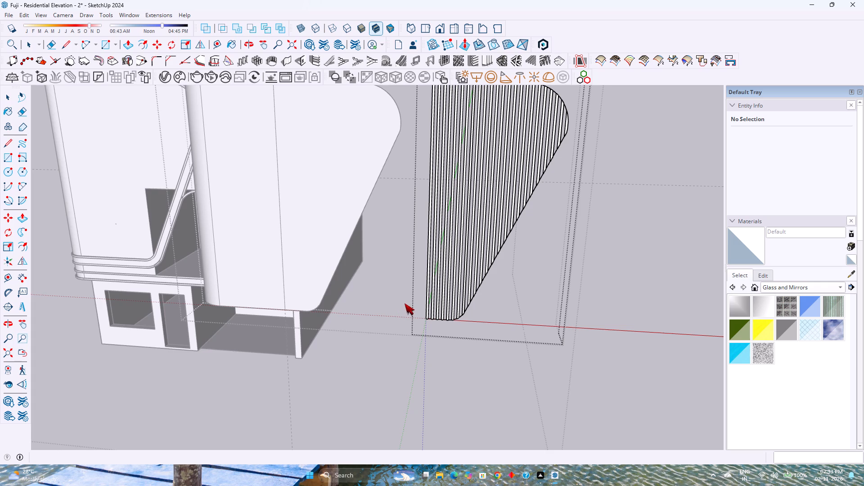
pyautogui.scroll(3, 494, 264)
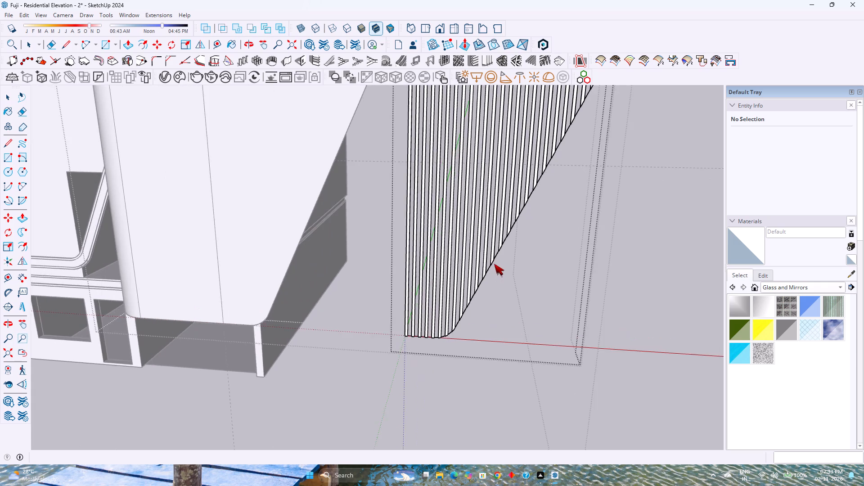
# Examine the new vertical louvres from several angles, including their cut ends along the sloped and rounded edges.
pyautogui.scroll(10, 494, 264)
pyautogui.moveTo(494, 264); pyautogui.dragTo(481, 301, button='middle')
pyautogui.moveTo(592, 283); pyautogui.dragTo(462, 395, button='middle')
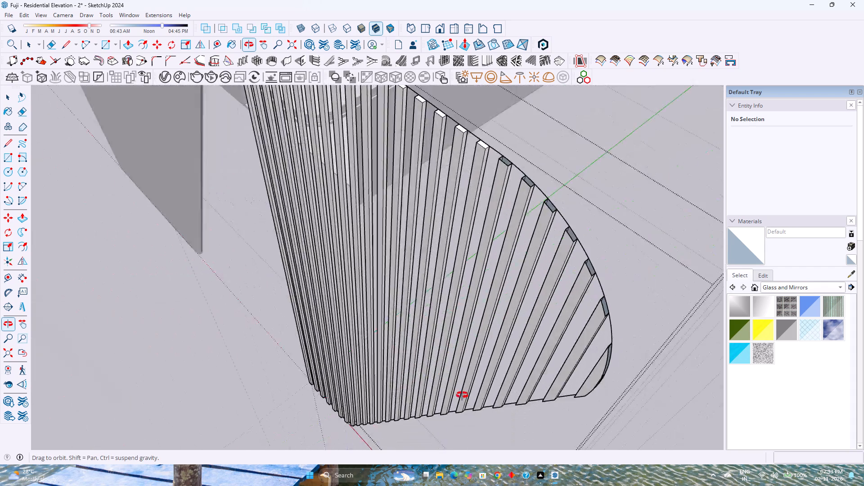
pyautogui.moveTo(462, 395); pyautogui.dragTo(537, 346, button='middle')
pyautogui.scroll(-3, 533, 339)
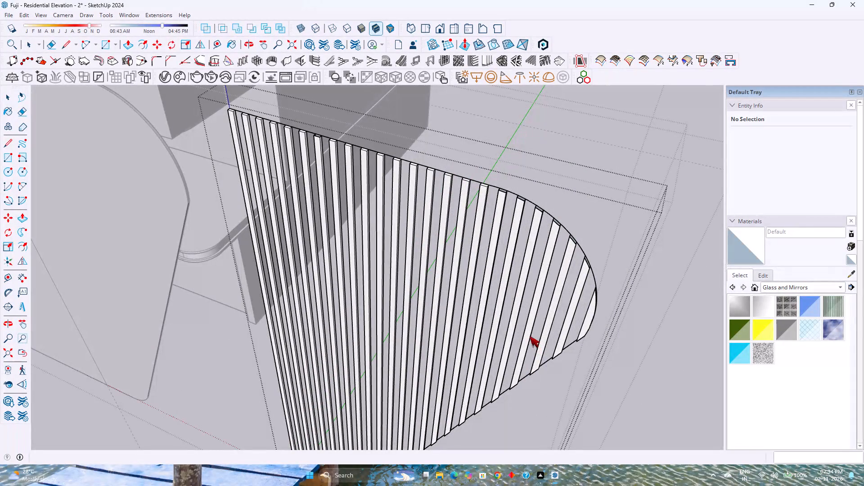
pyautogui.scroll(-3, 517, 321)
pyautogui.moveTo(469, 347); pyautogui.dragTo(523, 265, button='middle')
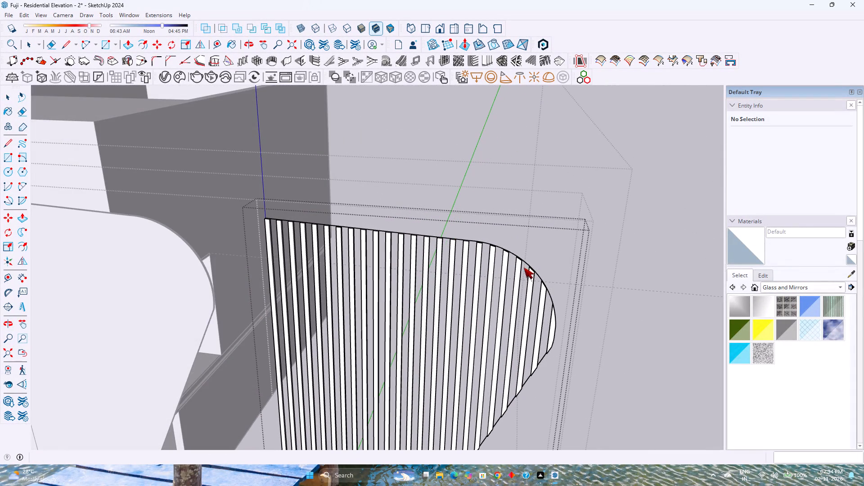
pyautogui.scroll(3, 549, 289)
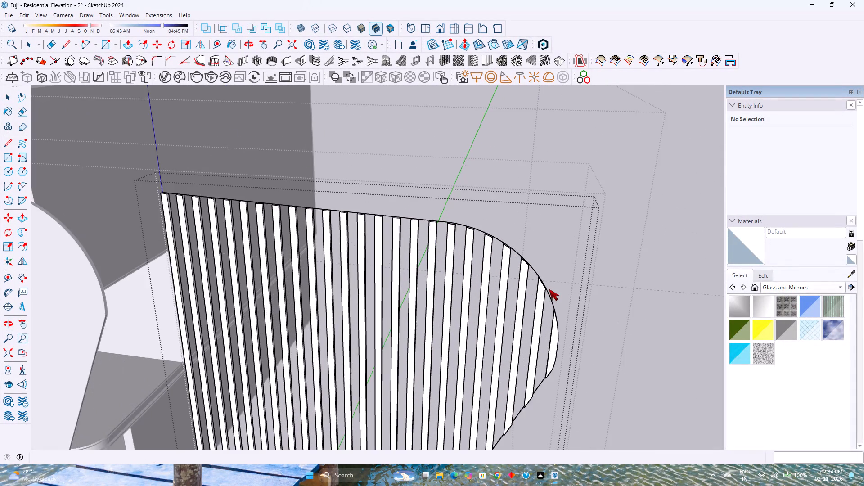
pyautogui.scroll(4, 549, 289)
pyautogui.moveTo(549, 289); pyautogui.dragTo(526, 320, button='middle')
pyautogui.scroll(-5, 529, 315)
pyautogui.scroll(-3, 477, 344)
pyautogui.keyDown('shift'); pyautogui.moveTo(414, 379); pyautogui.dragTo(471, 260, button='middle'); pyautogui.keyUp('shift')
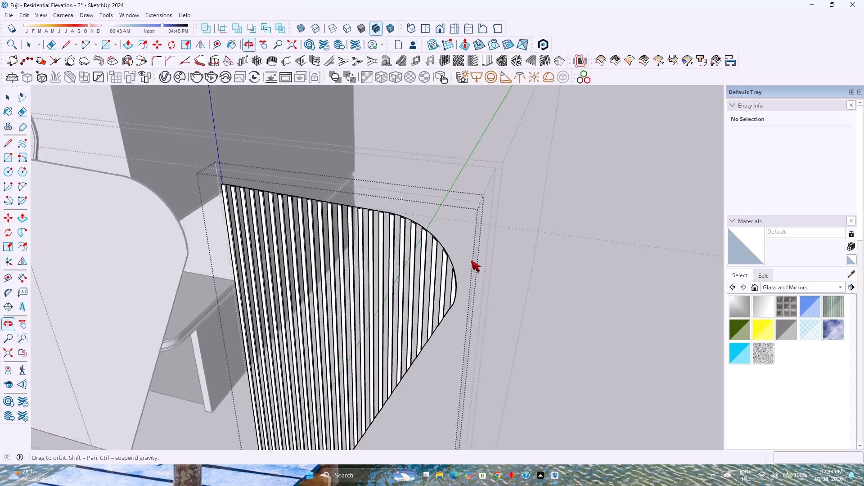
pyautogui.keyDown('shift'); pyautogui.moveTo(471, 260); pyautogui.dragTo(459, 272, button='middle'); pyautogui.keyUp('shift')
pyautogui.scroll(-2, 497, 237)
pyautogui.scroll(4, 499, 231)
pyautogui.keyDown('shift'); pyautogui.moveTo(471, 225); pyautogui.dragTo(473, 265, button='middle'); pyautogui.keyUp('shift')
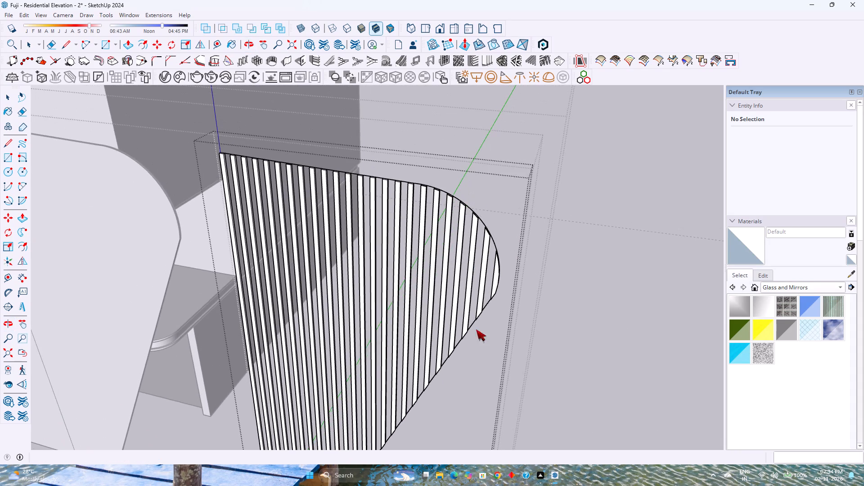
pyautogui.moveTo(469, 364); pyautogui.dragTo(475, 264, button='middle')
pyautogui.scroll(-5, 457, 286)
pyautogui.moveTo(443, 375); pyautogui.dragTo(434, 249, button='middle')
pyautogui.scroll(-6, 441, 248)
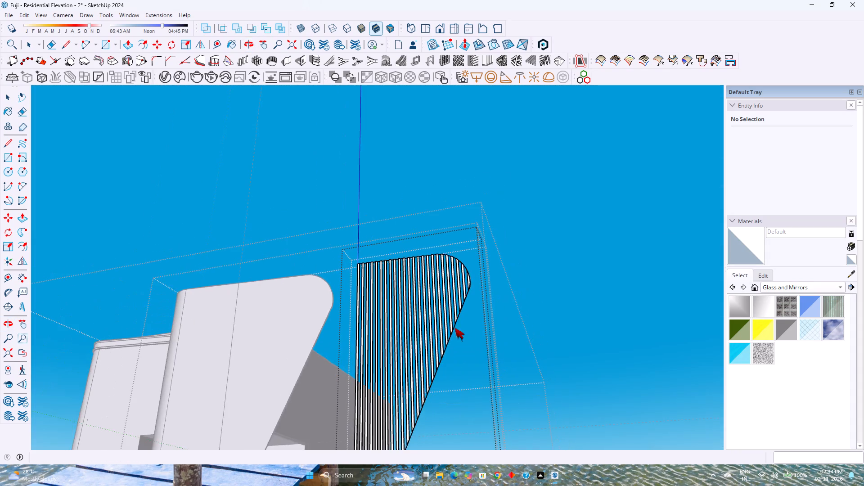
pyautogui.moveTo(449, 370); pyautogui.dragTo(423, 294, button='middle')
pyautogui.scroll(11, 388, 275)
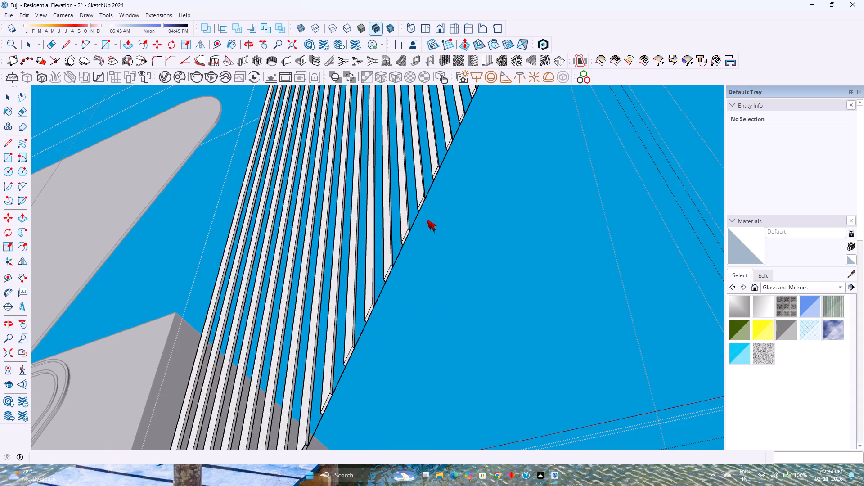
pyautogui.keyDown('shift'); pyautogui.moveTo(432, 211); pyautogui.dragTo(372, 443, button='middle'); pyautogui.keyUp('shift')
pyautogui.keyDown('shift'); pyautogui.moveTo(442, 223); pyautogui.dragTo(395, 360, button='middle'); pyautogui.keyUp('shift')
pyautogui.scroll(4, 432, 290)
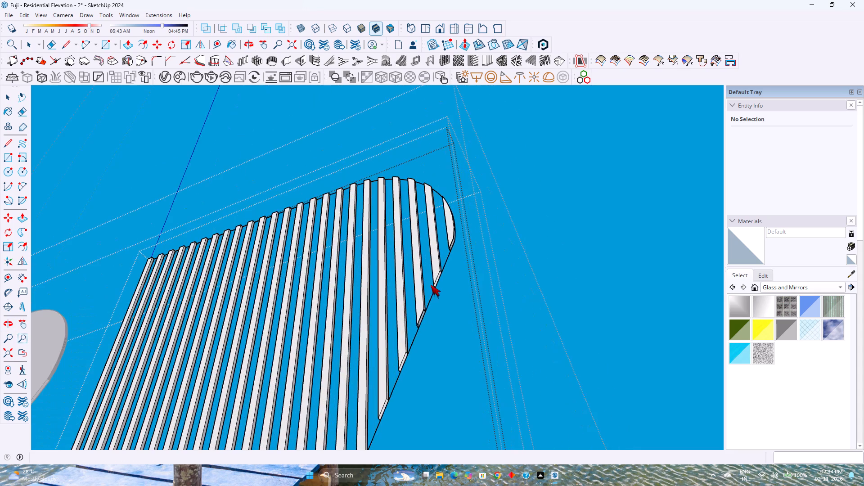
pyautogui.moveTo(426, 260); pyautogui.dragTo(430, 378, button='middle')
pyautogui.moveTo(425, 269); pyautogui.dragTo(440, 269, button='middle')
pyautogui.keyDown('shift'); pyautogui.moveTo(512, 258); pyautogui.dragTo(501, 240, button='middle'); pyautogui.keyUp('shift')
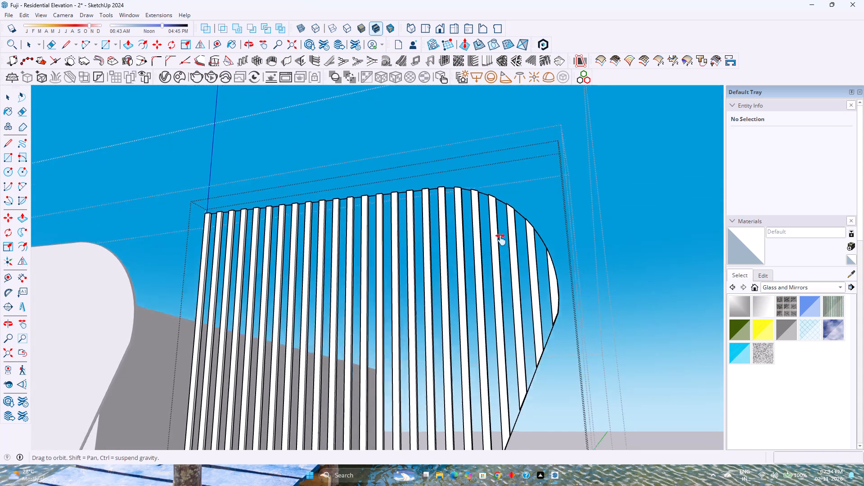
pyautogui.keyDown('shift'); pyautogui.moveTo(501, 240); pyautogui.dragTo(476, 201, button='middle'); pyautogui.keyUp('shift')
pyautogui.moveTo(473, 197); pyautogui.dragTo(445, 421, button='middle')
pyautogui.middleClick(445, 420)
pyautogui.scroll(1, 455, 186)
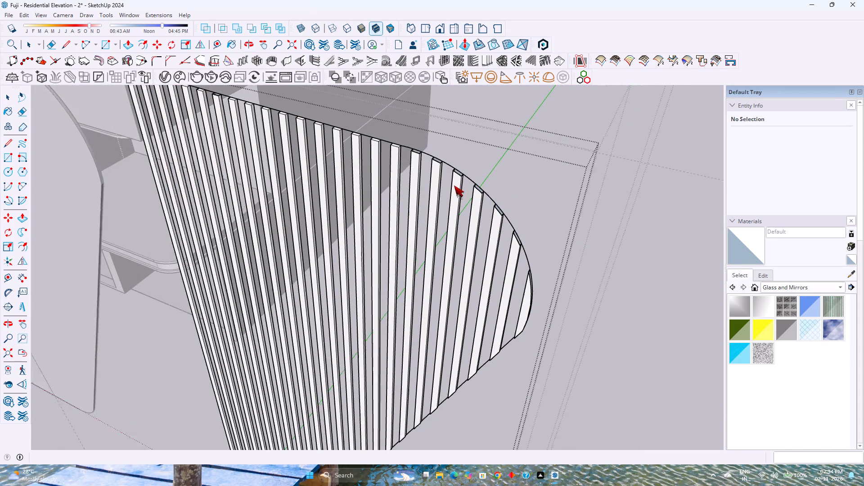
pyautogui.scroll(1, 454, 185)
# Delete the leftover outline edges of the copied face that run around the ends of the louvres.
pyautogui.click(412, 172)
pyautogui.click(412, 172)
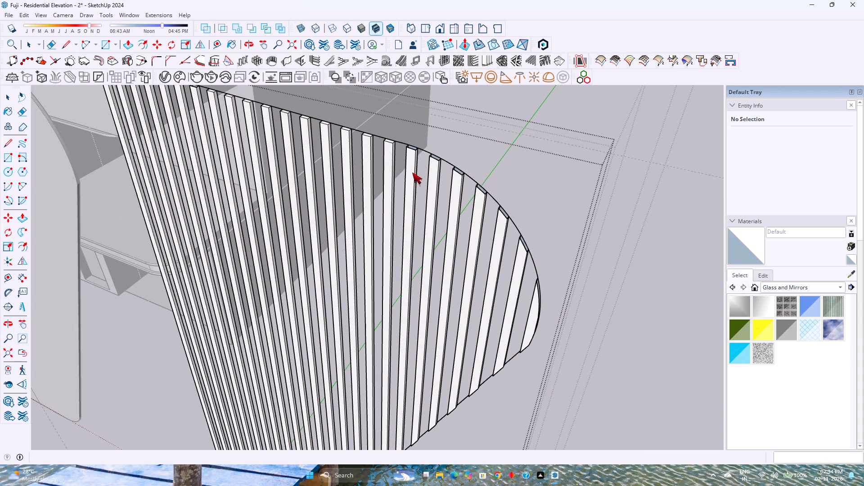
pyautogui.press('Escape')
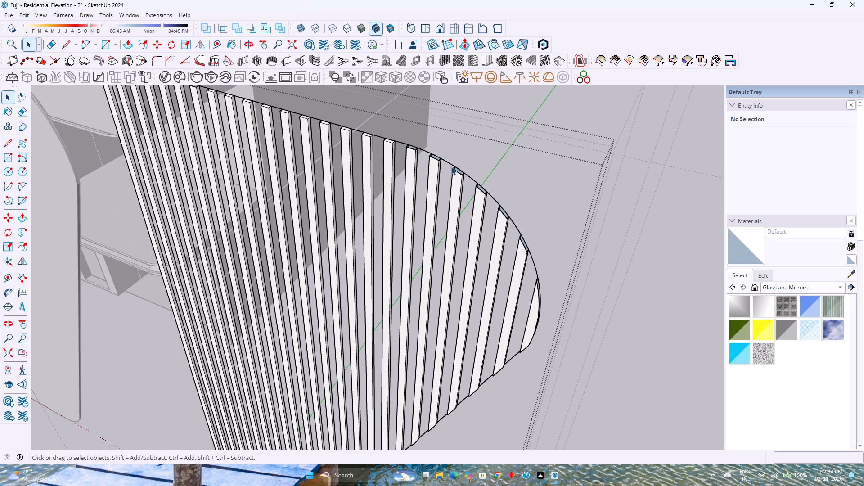
pyautogui.click(452, 165)
pyautogui.tripleClick(452, 165)
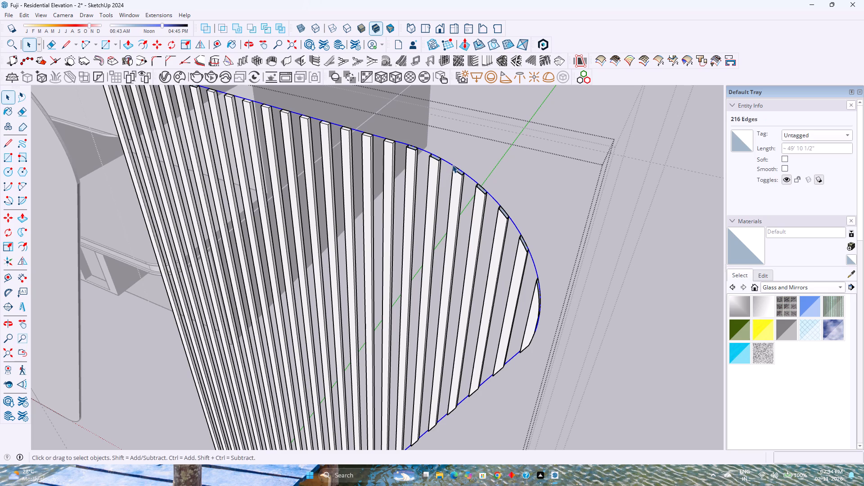
pyautogui.press('Delete')
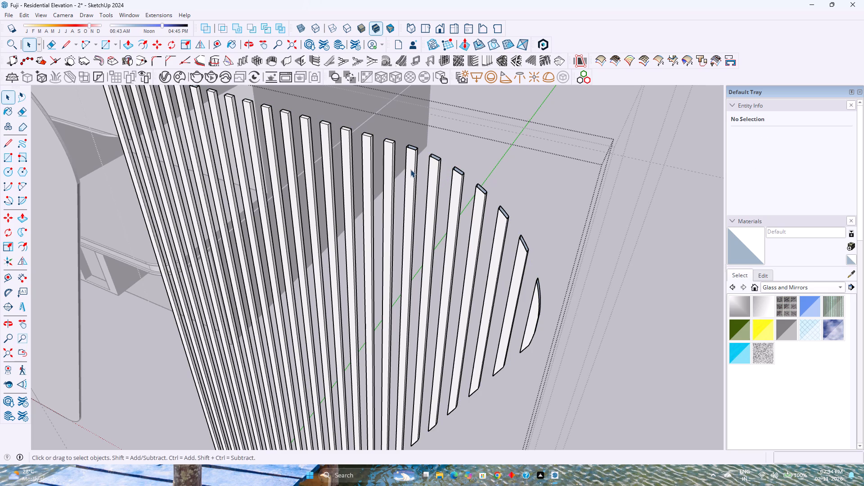
# Open the louvre group, select the seven louvres at the rounded, sloped end and explode them.
pyautogui.click(410, 169)
pyautogui.click(410, 169)
pyautogui.click(410, 169)
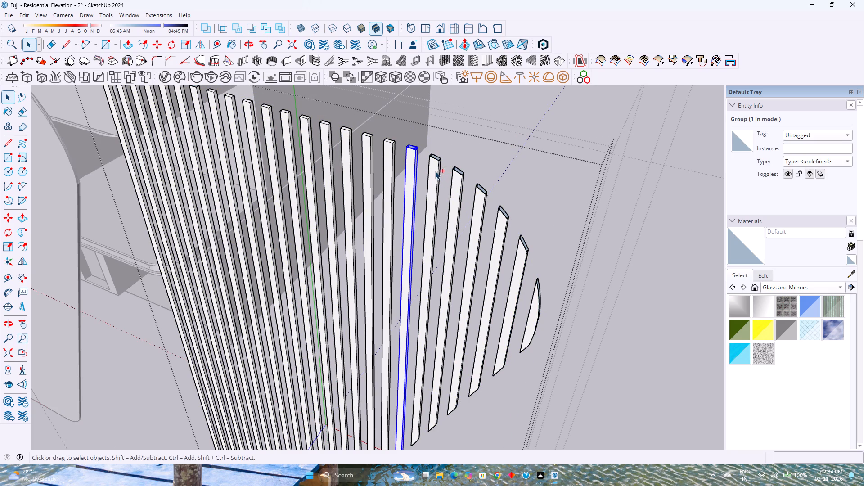
pyautogui.keyDown('ctrl'); pyautogui.click(435, 171); pyautogui.keyUp('ctrl')
pyautogui.keyDown('ctrl'); pyautogui.click(457, 189); pyautogui.keyUp('ctrl')
pyautogui.keyDown('ctrl'); pyautogui.click(474, 207); pyautogui.keyUp('ctrl')
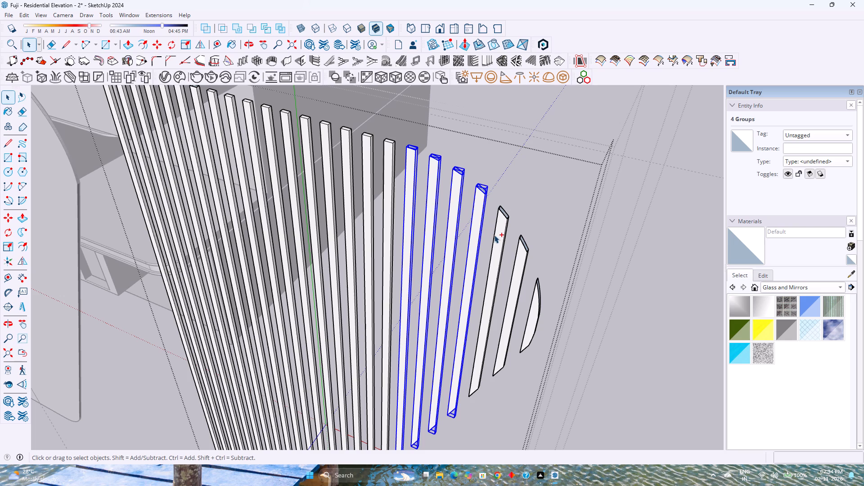
pyautogui.keyDown('ctrl'); pyautogui.click(495, 236); pyautogui.keyUp('ctrl')
pyautogui.keyDown('ctrl'); pyautogui.click(523, 255); pyautogui.keyUp('ctrl')
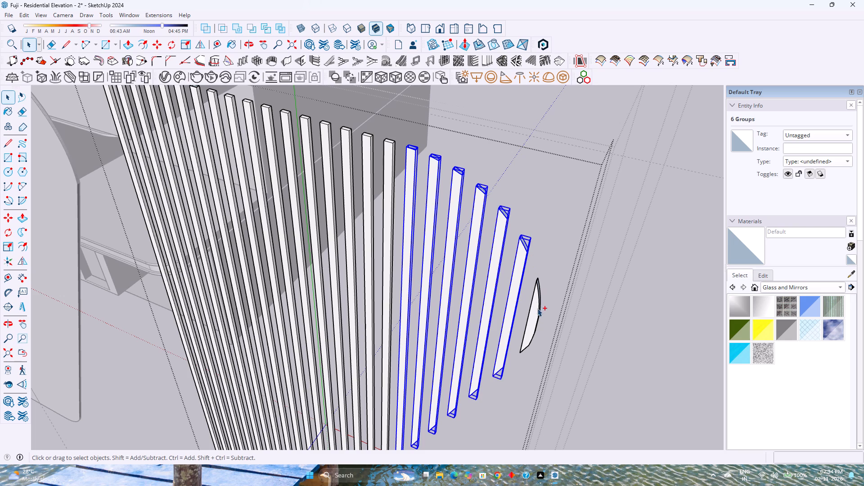
pyautogui.keyDown('ctrl'); pyautogui.click(532, 302); pyautogui.keyUp('ctrl')
pyautogui.rightClick(533, 302)
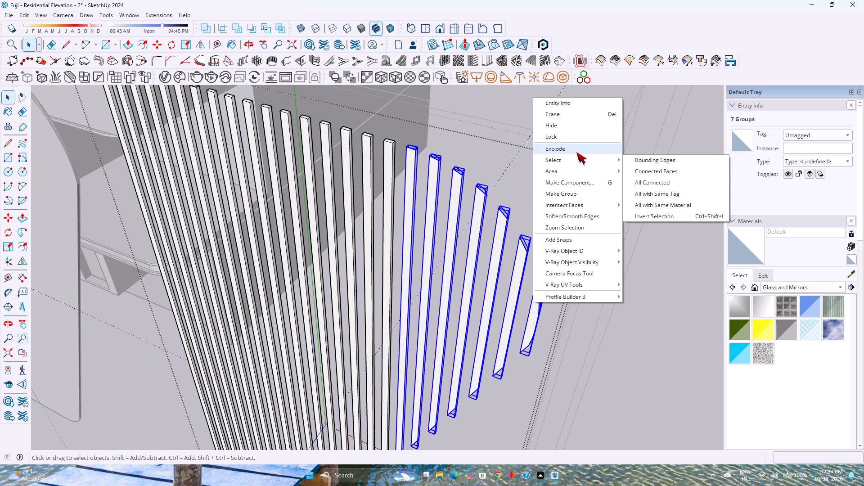
pyautogui.click(576, 152)
# Move the seven exploded louvres 2' along the blue axis, clear of the remaining louvres.
pyautogui.press('m')
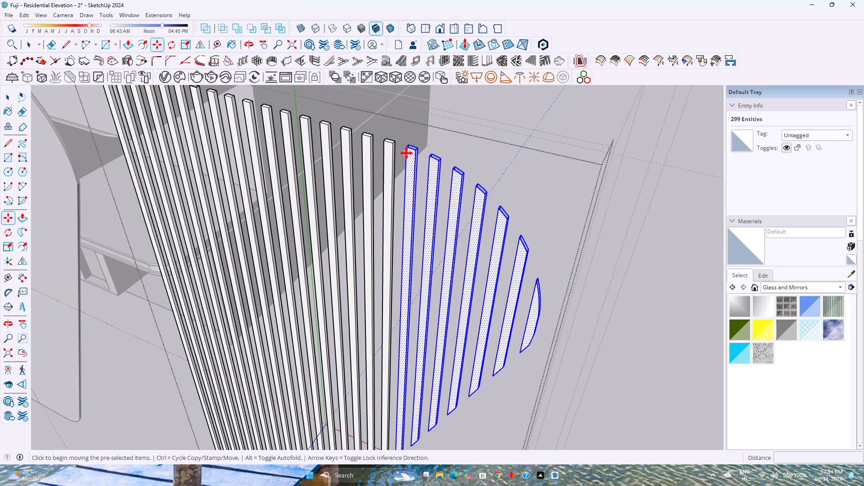
pyautogui.click(406, 148)
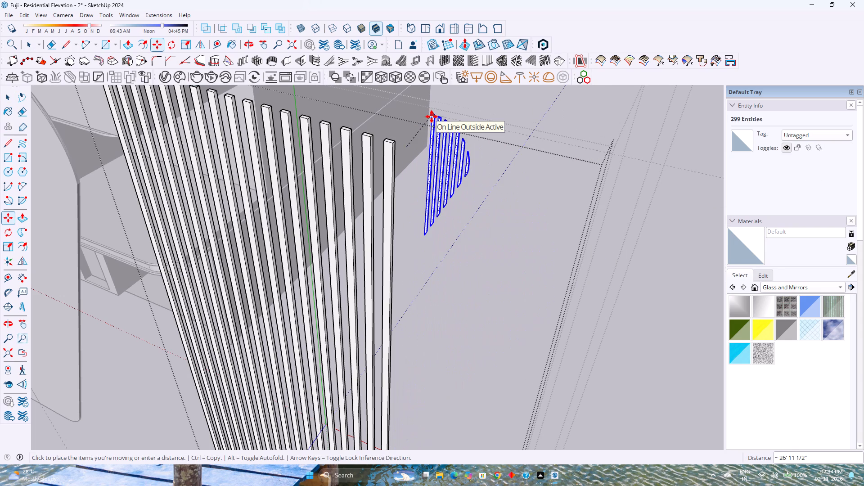
pyautogui.press('Up')
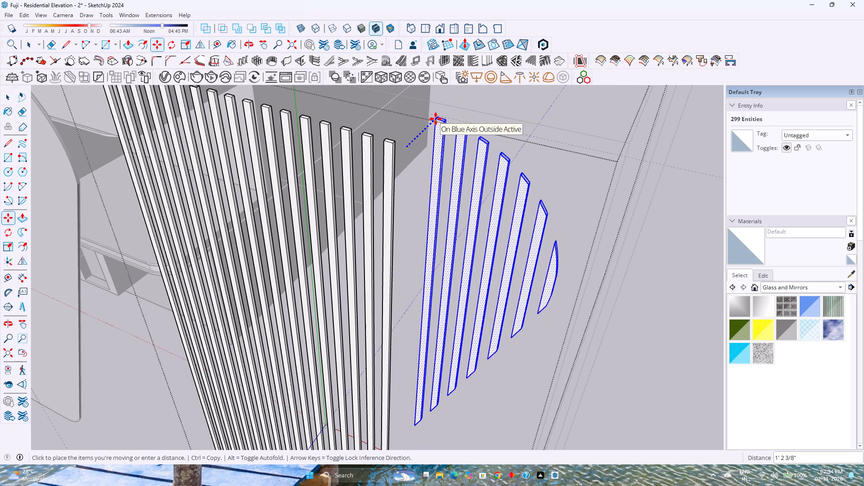
pyautogui.write("2'")
pyautogui.press('Return')
pyautogui.press('space')
# Copy only the front faces of the seven moved louvres 2' back along the blue axis, into line with the grouped louvres.
pyautogui.scroll(2, 459, 148)
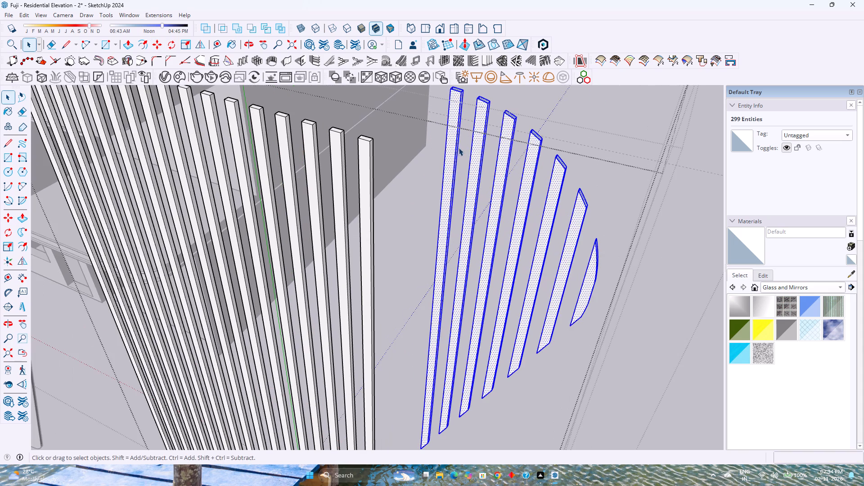
pyautogui.click(452, 144)
pyautogui.keyDown('ctrl'); pyautogui.click(477, 133); pyautogui.keyUp('ctrl')
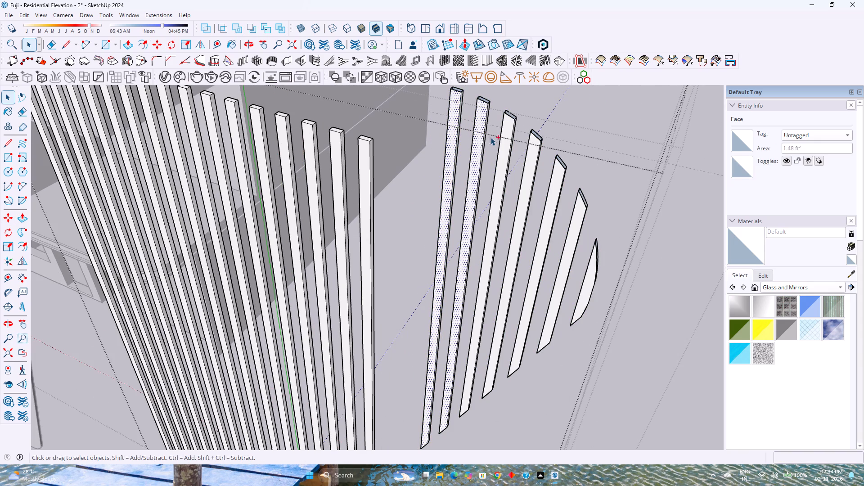
pyautogui.keyDown('ctrl'); pyautogui.click(503, 144); pyautogui.keyUp('ctrl')
pyautogui.keyDown('ctrl'); pyautogui.click(531, 171); pyautogui.keyUp('ctrl')
pyautogui.keyDown('ctrl'); pyautogui.click(549, 201); pyautogui.keyUp('ctrl')
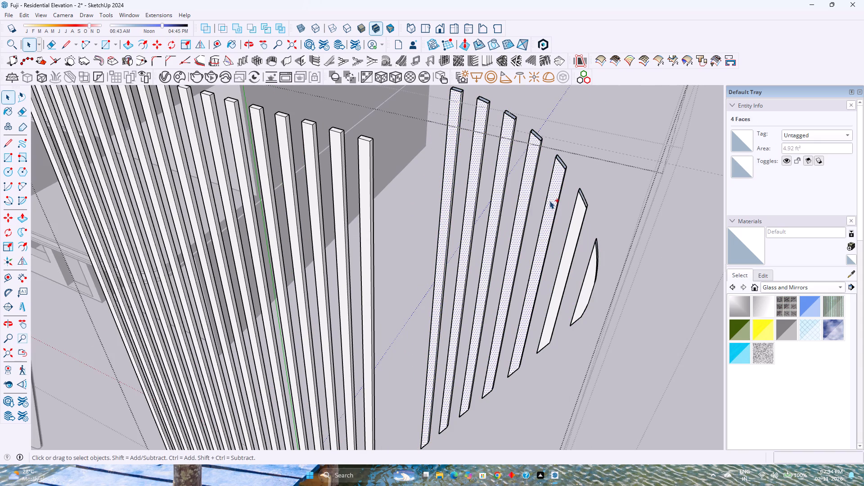
pyautogui.keyDown('ctrl'); pyautogui.click(572, 232); pyautogui.keyUp('ctrl')
pyautogui.keyDown('ctrl'); pyautogui.click(590, 274); pyautogui.keyUp('ctrl')
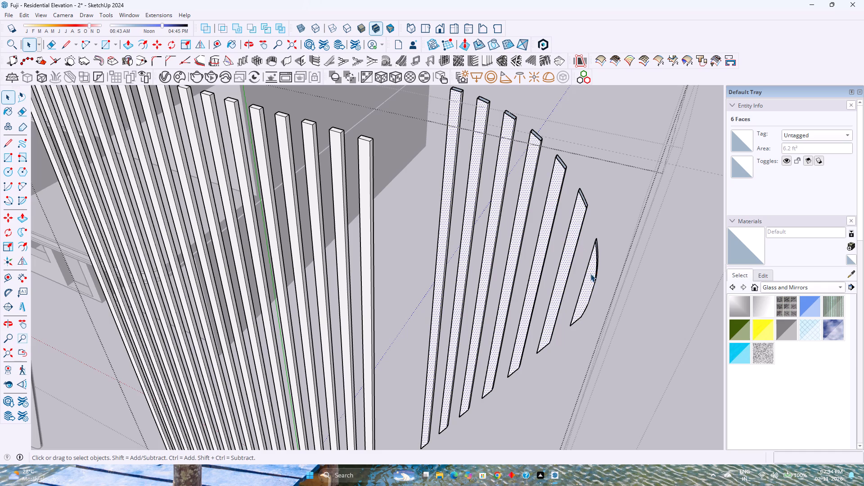
pyautogui.press('m')
pyautogui.click(594, 243)
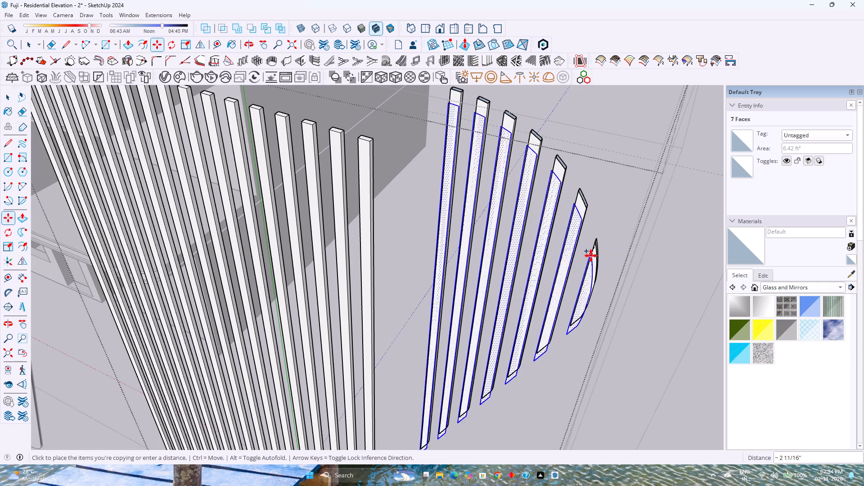
pyautogui.press('Up')
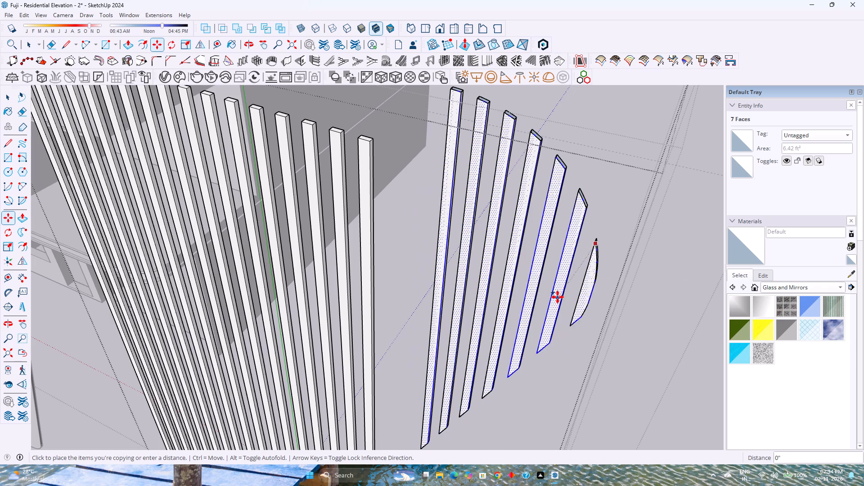
pyautogui.scroll(-1, 558, 297)
pyautogui.moveTo(558, 297); pyautogui.dragTo(489, 373, button='middle')
pyautogui.middleClick(488, 373)
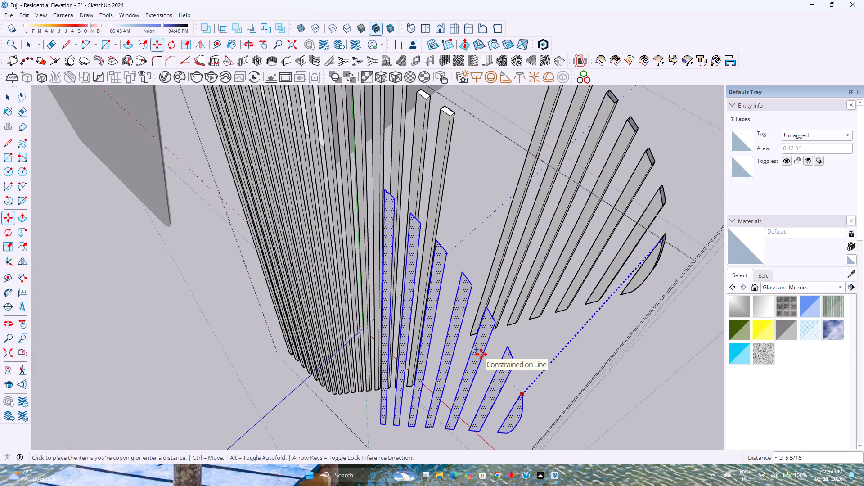
pyautogui.write("2'")
pyautogui.press('Return')
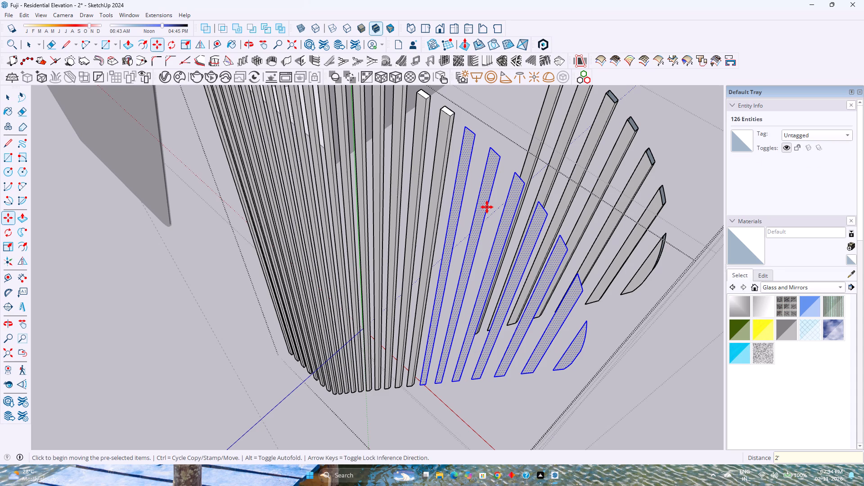
# Push/Pull each of the seven copied louvre faces by 1" to rebuild them as solid louvres.
pyautogui.press('p')
pyautogui.click(468, 141)
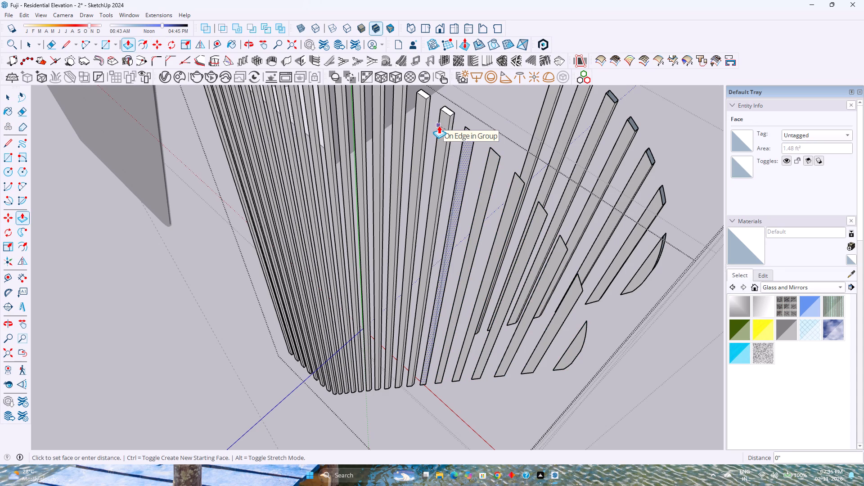
pyautogui.press('1')
pyautogui.press('Return')
pyautogui.doubleClick(491, 173)
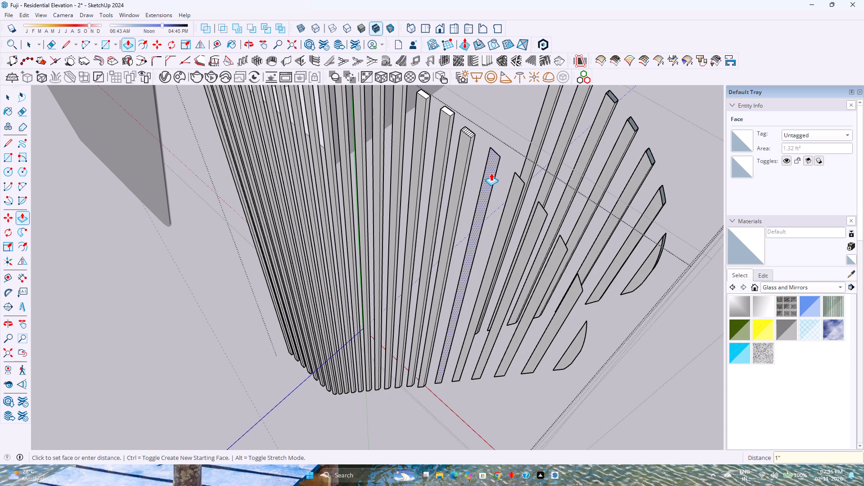
pyautogui.doubleClick(516, 192)
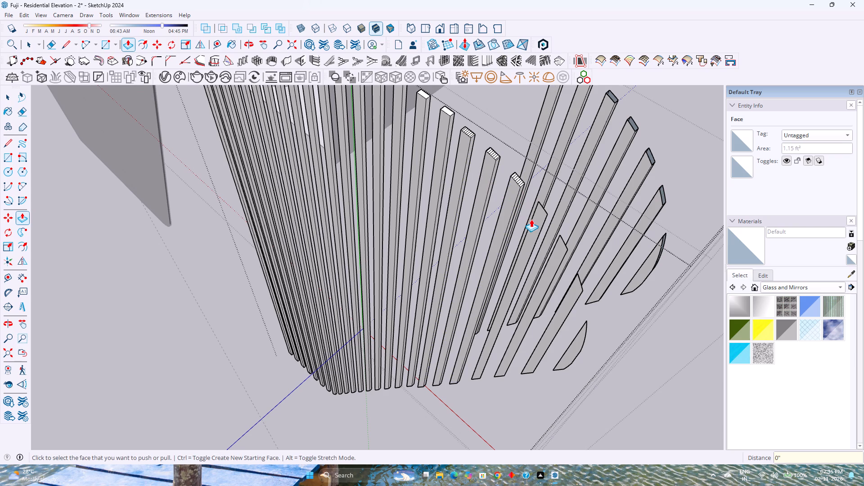
pyautogui.doubleClick(534, 221)
pyautogui.doubleClick(551, 262)
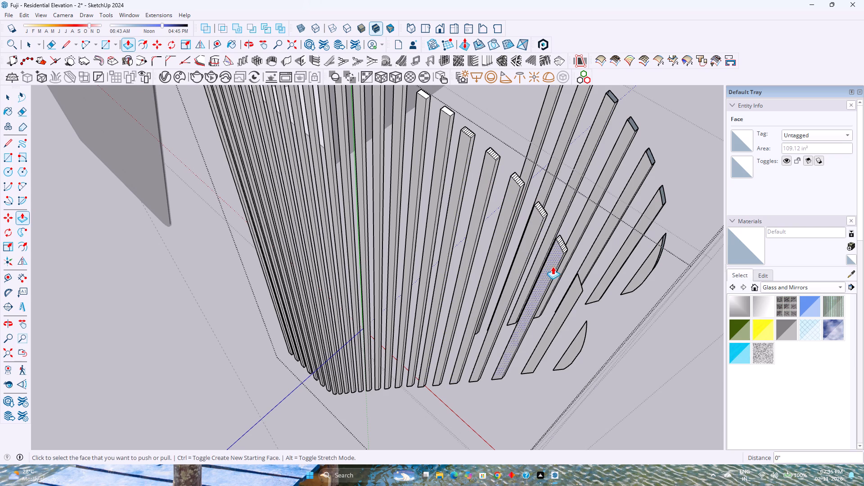
pyautogui.doubleClick(569, 297)
pyautogui.doubleClick(571, 348)
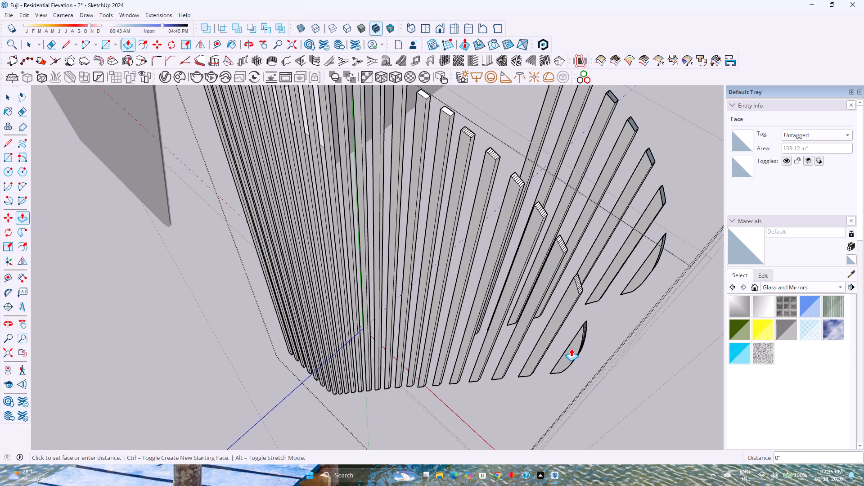
# Delete the seven exploded original louvres standing clear of the grouped louvres.
pyautogui.press('space')
pyautogui.keyDown('shift'); pyautogui.moveTo(554, 327); pyautogui.dragTo(387, 372, button='middle'); pyautogui.keyUp('shift')
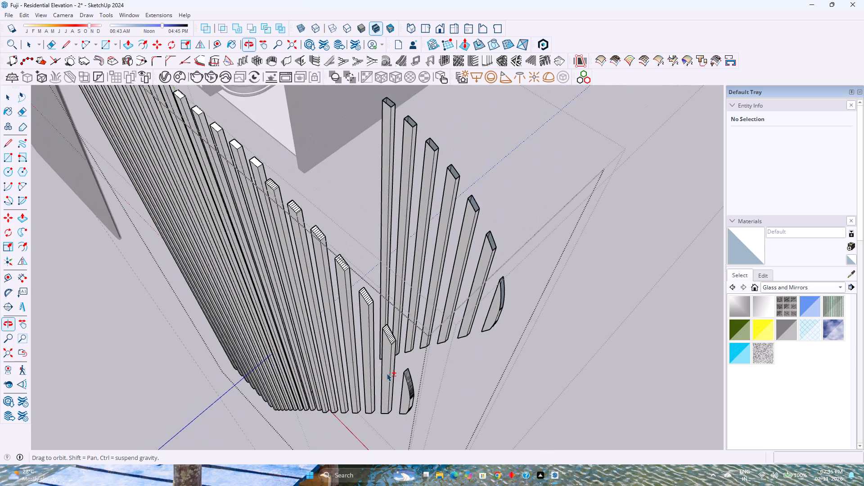
pyautogui.moveTo(430, 353); pyautogui.dragTo(349, 383, button='middle')
pyautogui.moveTo(436, 349); pyautogui.dragTo(352, 353, button='middle')
pyautogui.keyDown('shift'); pyautogui.scroll(-1, 438, 325); pyautogui.keyUp('shift')
pyautogui.keyDown('shift'); pyautogui.moveTo(437, 325); pyautogui.dragTo(358, 332, button='middle'); pyautogui.keyUp('shift')
pyautogui.scroll(-1, 373, 328)
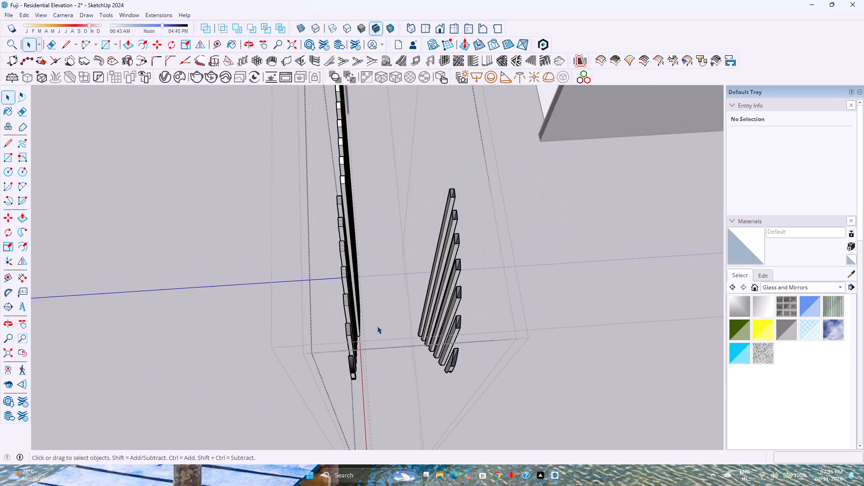
pyautogui.moveTo(401, 166); pyautogui.dragTo(531, 395)
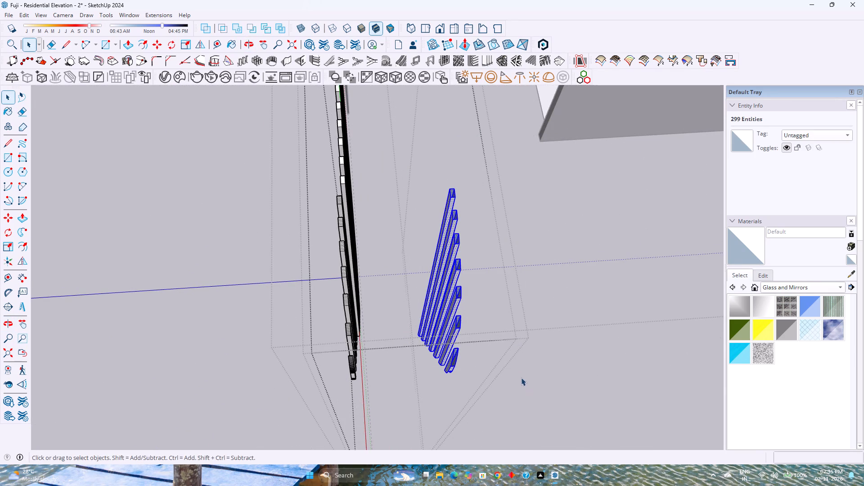
pyautogui.press('Delete')
# Make each of the three longest rebuilt louvres, furthest from the rounded tip, its own separate group.
pyautogui.moveTo(416, 361); pyautogui.dragTo(653, 288, button='middle')
pyautogui.scroll(-4, 558, 284)
pyautogui.keyDown('shift'); pyautogui.moveTo(415, 328); pyautogui.dragTo(464, 277, button='middle'); pyautogui.keyUp('shift')
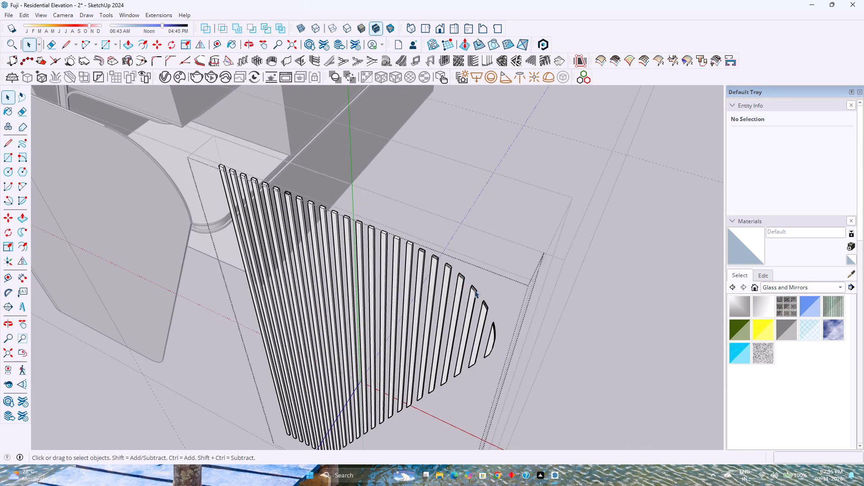
pyautogui.scroll(4, 390, 261)
pyautogui.scroll(1, 428, 265)
pyautogui.keyDown('ctrl'); pyautogui.tripleClick(452, 254); pyautogui.keyUp('ctrl')
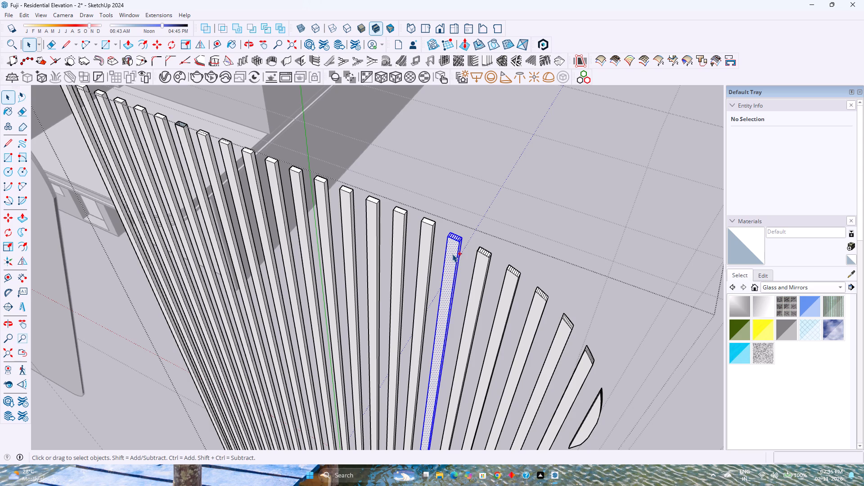
pyautogui.rightClick(451, 254)
pyautogui.click(496, 89)
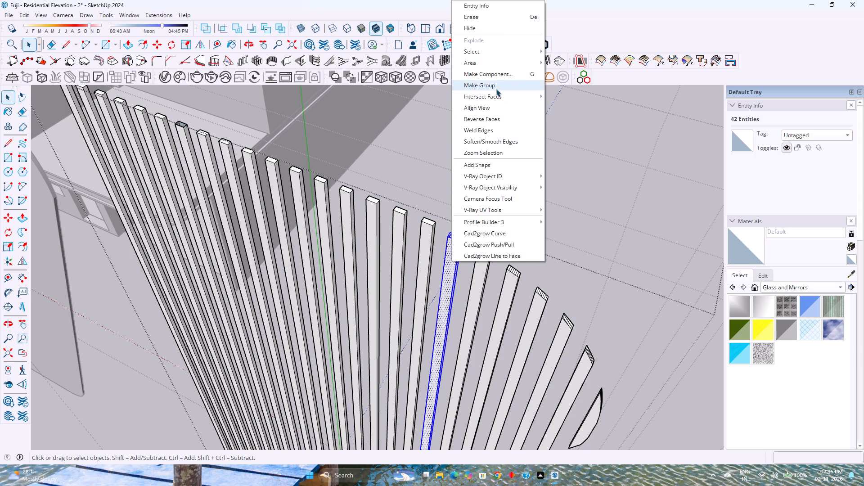
pyautogui.tripleClick(482, 261)
pyautogui.click(482, 261)
pyautogui.rightClick(482, 261)
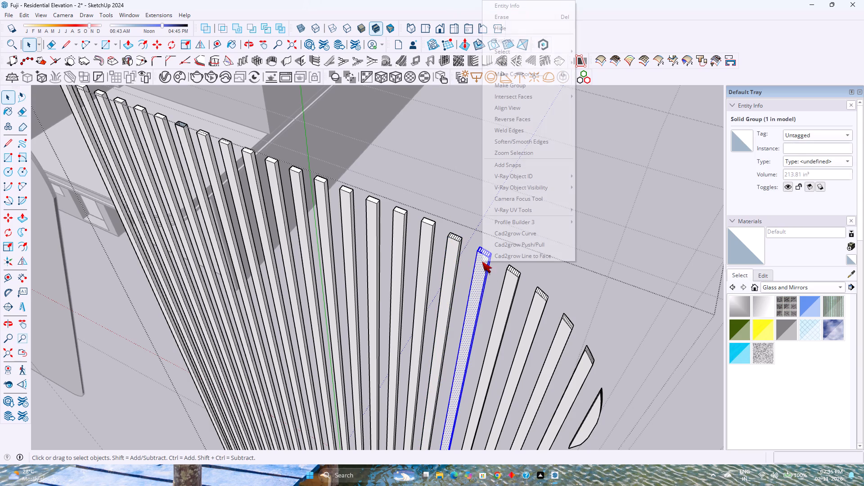
pyautogui.click(522, 85)
pyautogui.tripleClick(510, 300)
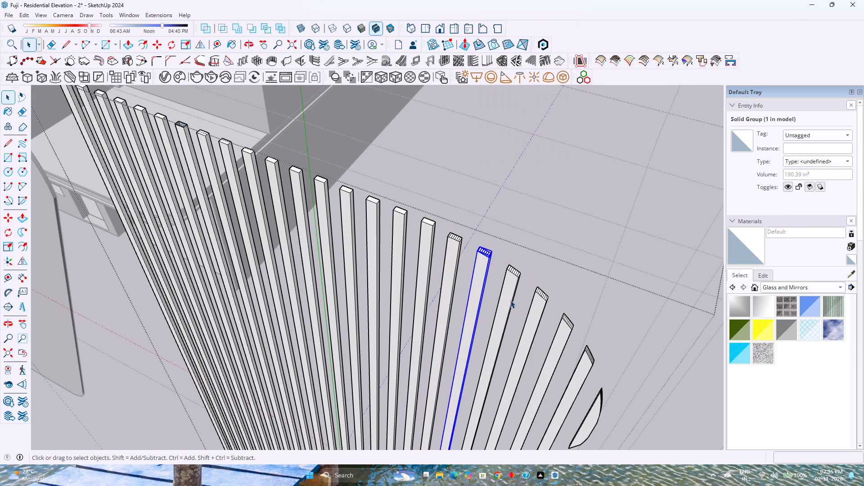
pyautogui.click(511, 300)
pyautogui.rightClick(510, 299)
pyautogui.click(553, 120)
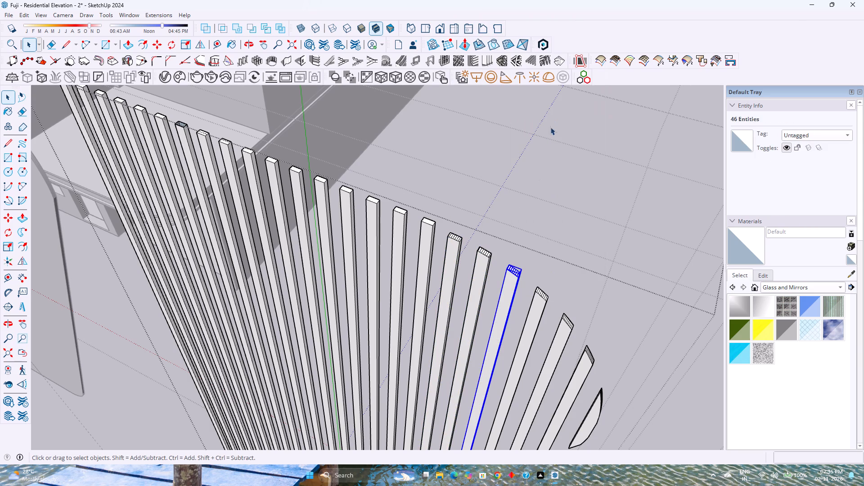
# Make each of the remaining four rebuilt louvres, up to the rounded tip, its own separate group.
pyautogui.tripleClick(540, 306)
pyautogui.click(540, 306)
pyautogui.rightClick(540, 306)
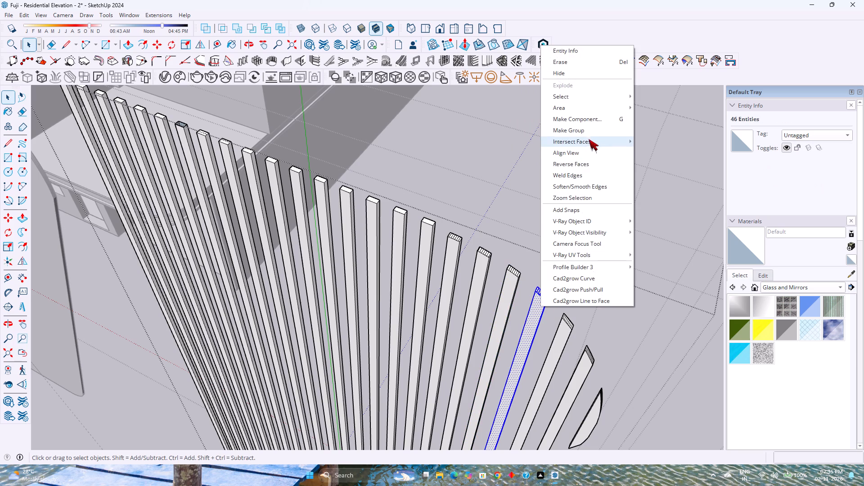
pyautogui.click(589, 135)
pyautogui.tripleClick(559, 339)
pyautogui.rightClick(558, 337)
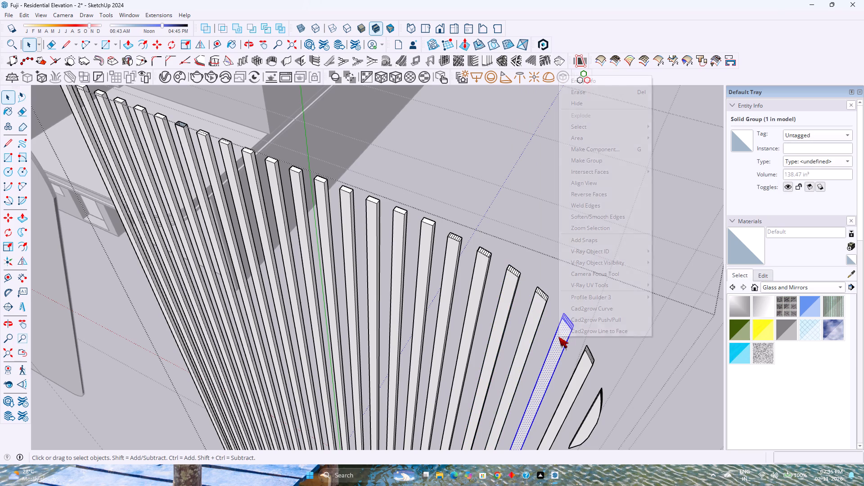
pyautogui.click(584, 161)
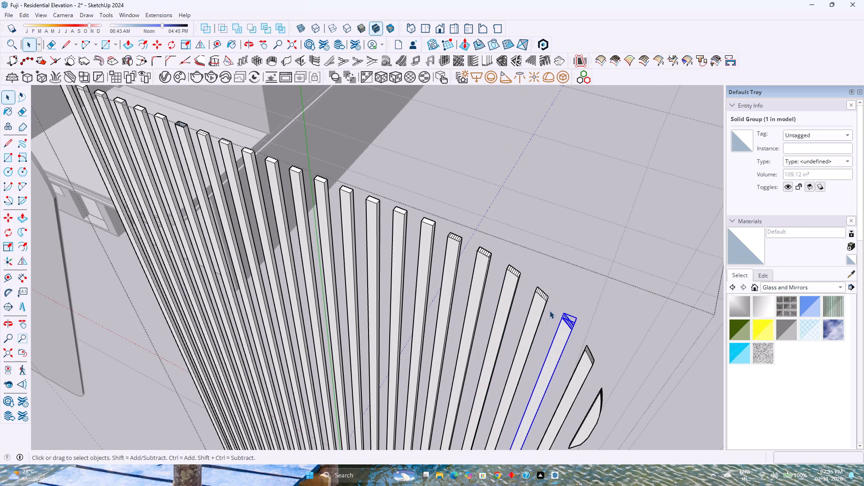
pyautogui.keyDown('shift'); pyautogui.moveTo(541, 328); pyautogui.dragTo(459, 245, button='middle'); pyautogui.keyUp('shift')
pyautogui.tripleClick(497, 296)
pyautogui.click(497, 296)
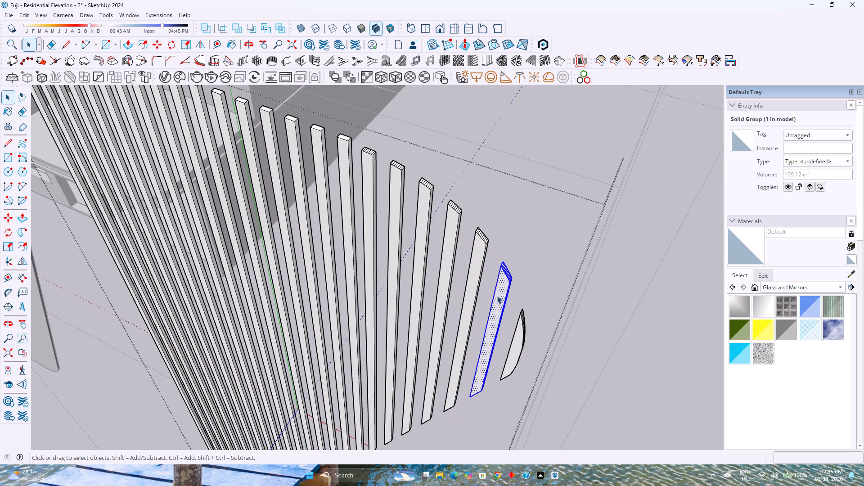
pyautogui.rightClick(496, 296)
pyautogui.click(558, 119)
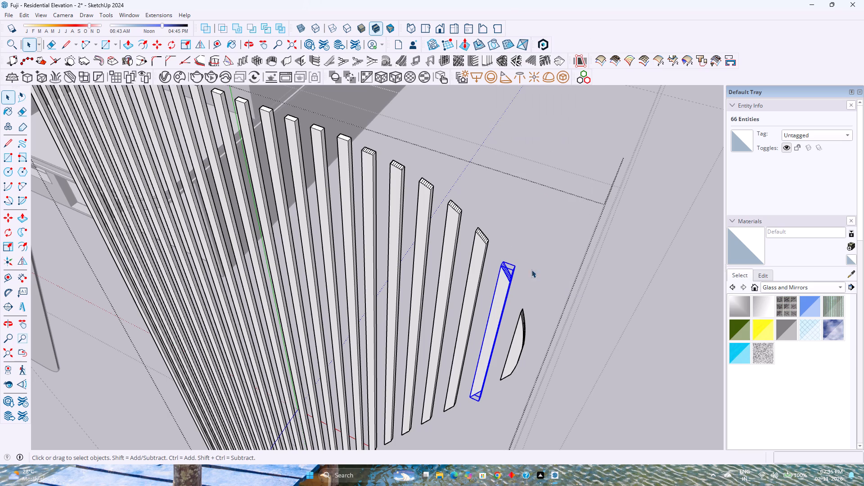
pyautogui.tripleClick(522, 327)
pyautogui.click(522, 327)
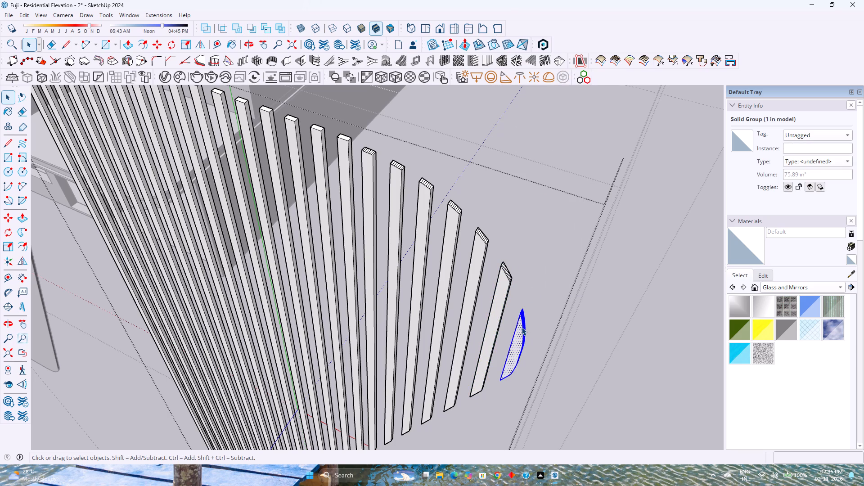
pyautogui.rightClick(522, 327)
pyautogui.click(572, 154)
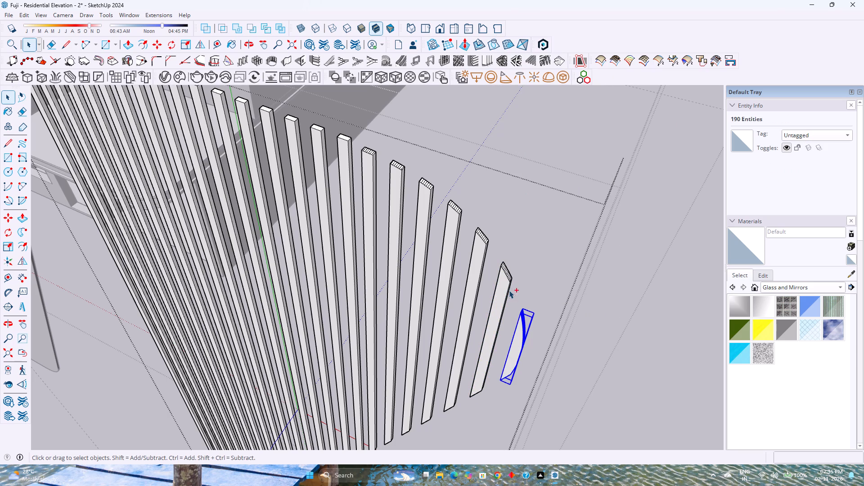
# Move all seven new louvre groups 1" along the blue axis, flush with the adjacent original louvres.
pyautogui.keyDown('ctrl'); pyautogui.click(504, 285); pyautogui.keyUp('ctrl')
pyautogui.keyDown('ctrl'); pyautogui.click(485, 252); pyautogui.keyUp('ctrl')
pyautogui.keyDown('ctrl'); pyautogui.click(452, 215); pyautogui.keyUp('ctrl')
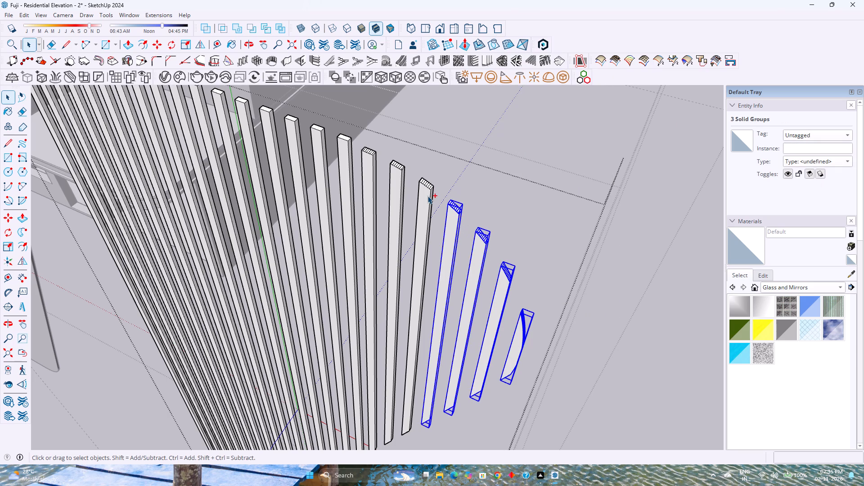
pyautogui.keyDown('ctrl'); pyautogui.click(427, 196); pyautogui.keyUp('ctrl')
pyautogui.keyDown('ctrl'); pyautogui.click(390, 183); pyautogui.keyUp('ctrl')
pyautogui.keyDown('ctrl'); pyautogui.click(364, 172); pyautogui.keyUp('ctrl')
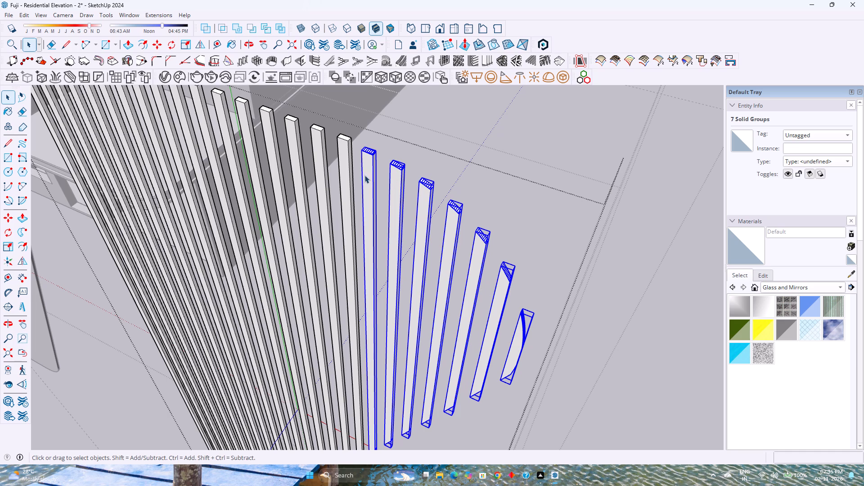
pyautogui.moveTo(365, 175); pyautogui.dragTo(397, 277, button='middle')
pyautogui.keyDown('shift'); pyautogui.moveTo(378, 212); pyautogui.dragTo(462, 353, button='middle'); pyautogui.keyUp('shift')
pyautogui.scroll(2, 454, 296)
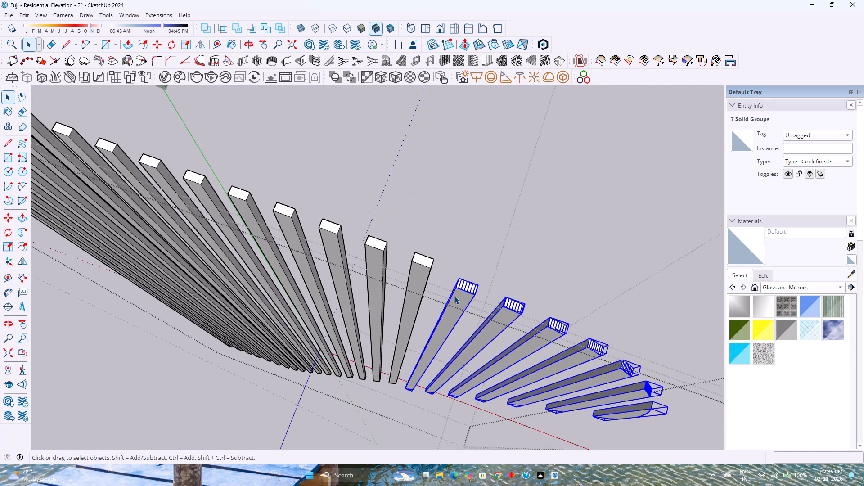
pyautogui.scroll(1, 454, 296)
pyautogui.press('m')
pyautogui.click(456, 287)
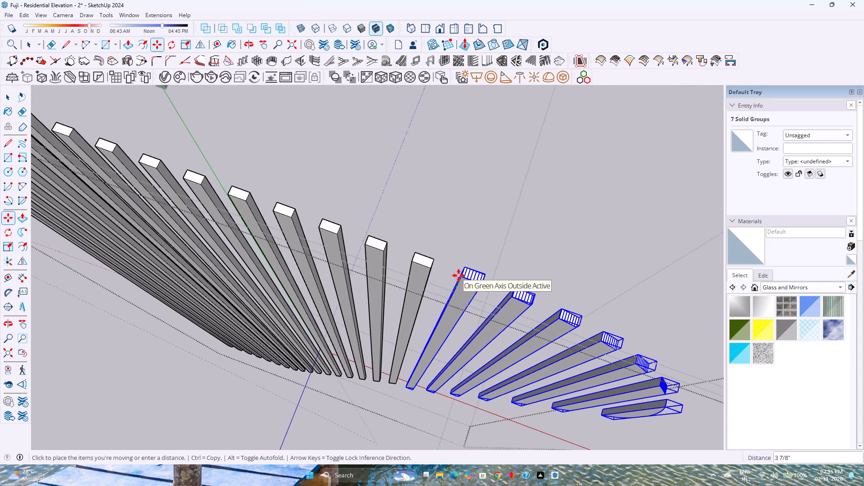
pyautogui.press('Left')
pyautogui.press('Up')
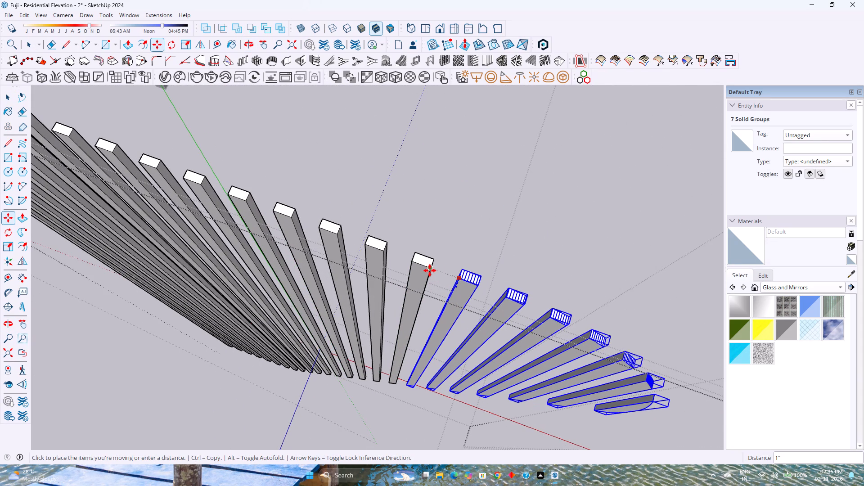
pyautogui.click(430, 269)
pyautogui.press('space')
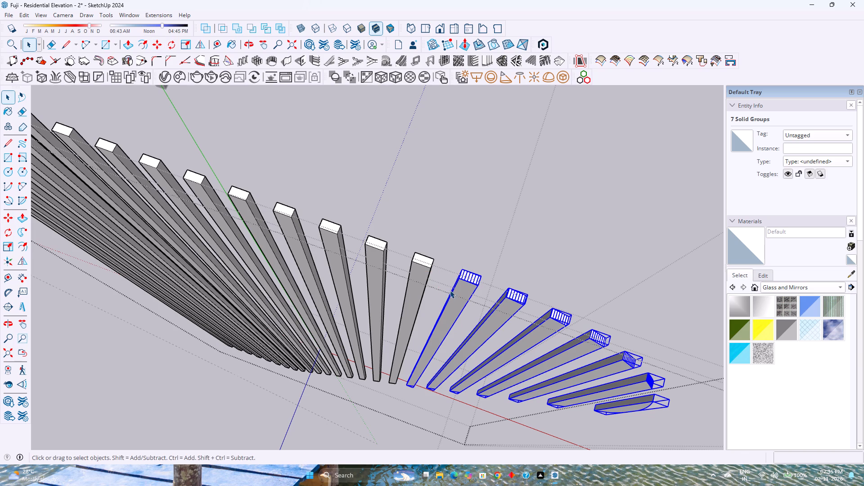
pyautogui.press('Escape')
# Leave the louvre group and Push/Pull the sloped-edge portion of the facade panel back 1" to remove it.
pyautogui.scroll(-4, 450, 287)
pyautogui.moveTo(442, 300); pyautogui.dragTo(472, 267, button='middle')
pyautogui.scroll(-9, 483, 260)
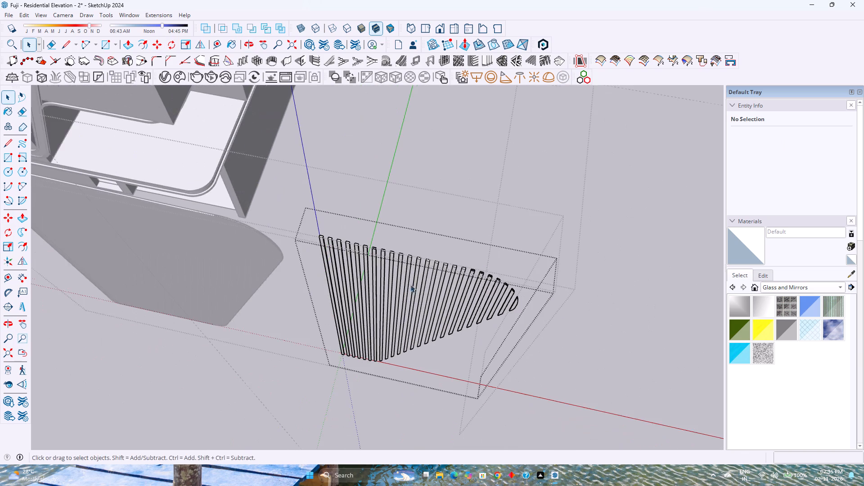
pyautogui.press('Escape')
pyautogui.keyDown('shift'); pyautogui.moveTo(258, 304); pyautogui.dragTo(418, 339, button='middle'); pyautogui.keyUp('shift')
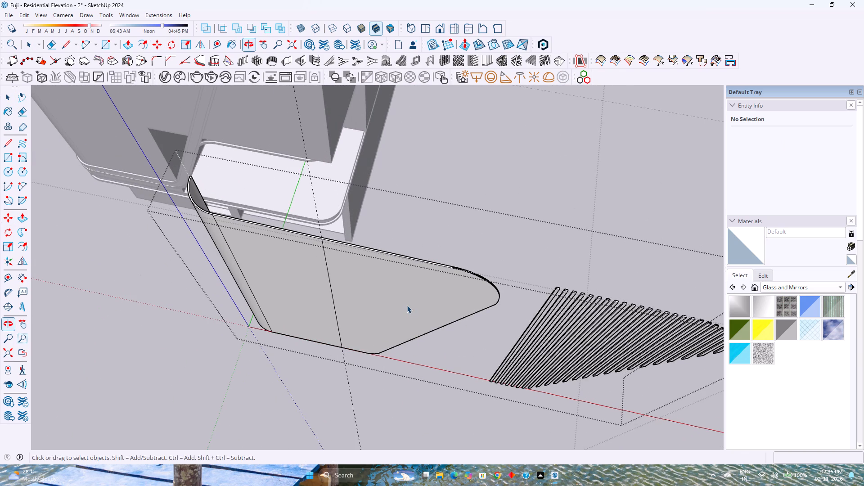
pyautogui.click(407, 305)
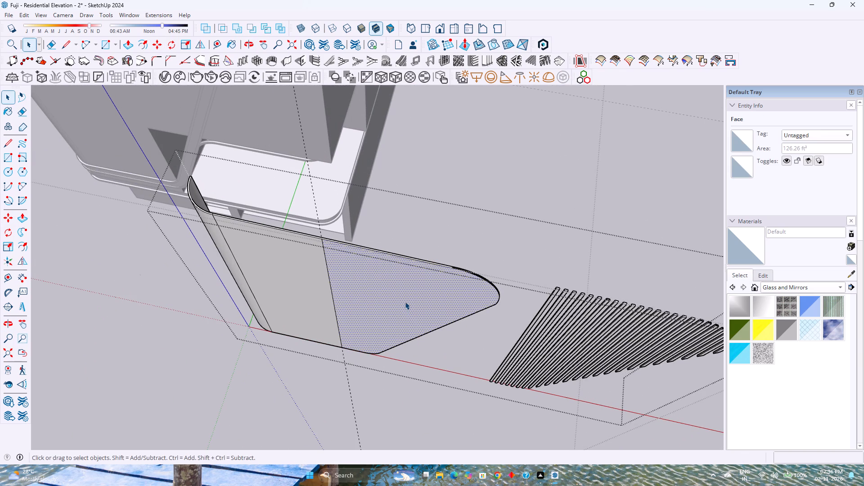
pyautogui.press('p')
pyautogui.click(405, 301)
pyautogui.click(406, 300)
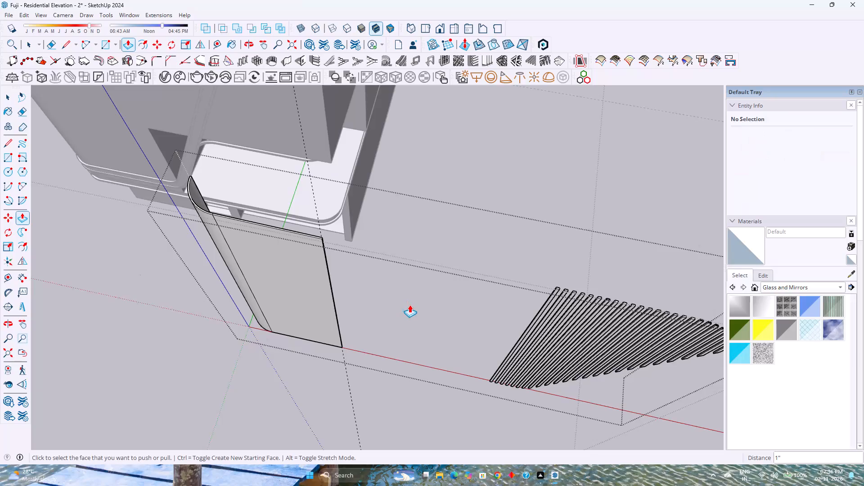
pyautogui.press('space')
# Move the louvre group 12' 3/4" along the red axis, snapping its first louvre's corner to the remaining panel's cut edge.
pyautogui.scroll(-2, 409, 305)
pyautogui.keyDown('shift'); pyautogui.moveTo(423, 304); pyautogui.dragTo(326, 304, button='middle'); pyautogui.keyUp('shift')
pyautogui.click(425, 319)
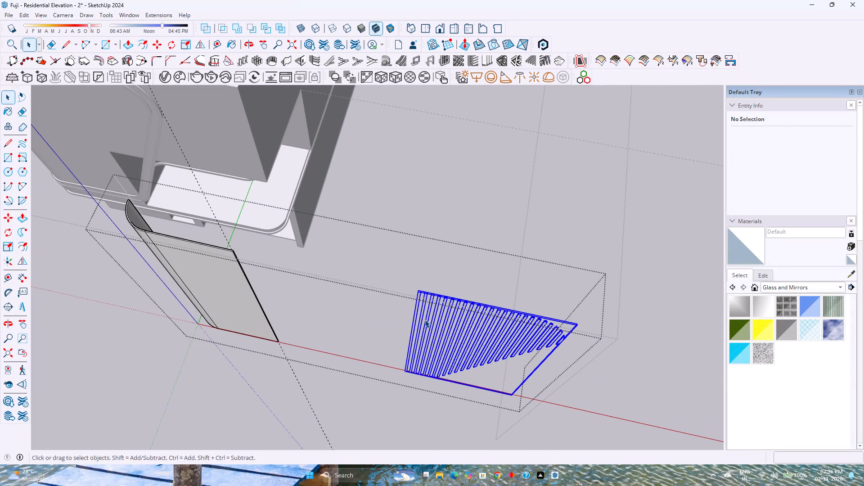
pyautogui.press('m')
pyautogui.scroll(11, 413, 283)
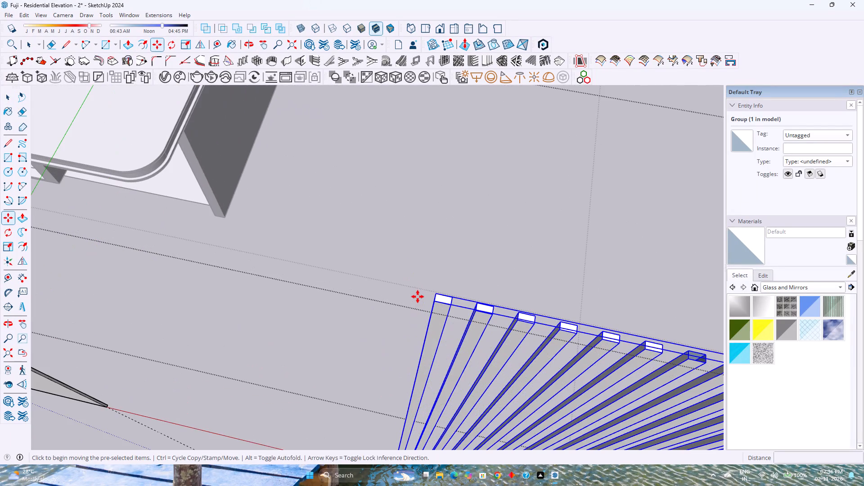
pyautogui.click(431, 300)
pyautogui.scroll(-12, 382, 287)
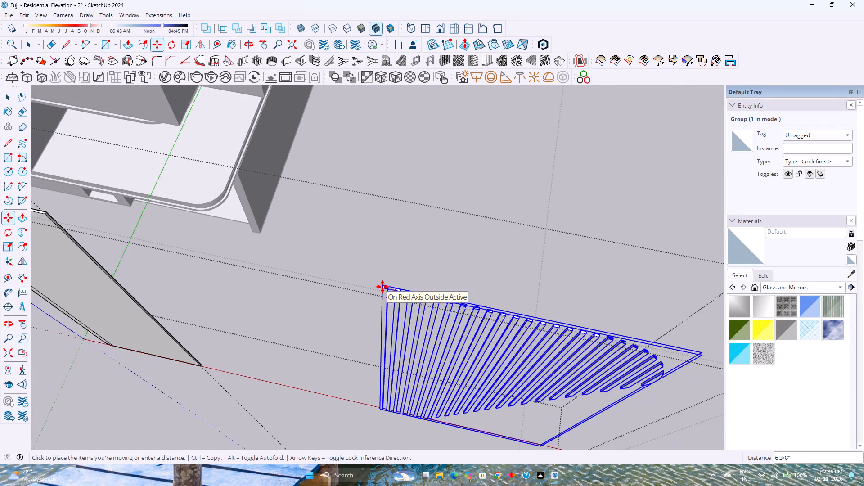
pyautogui.scroll(-3, 382, 287)
pyautogui.scroll(7, 123, 230)
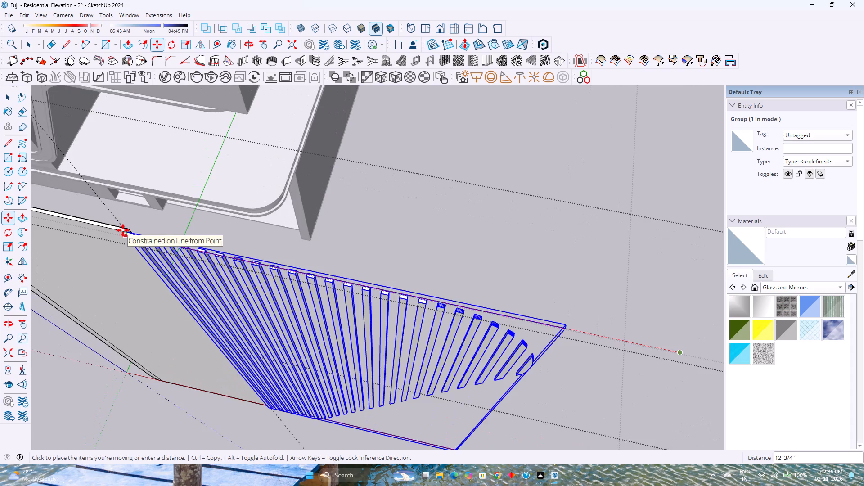
pyautogui.scroll(12, 123, 230)
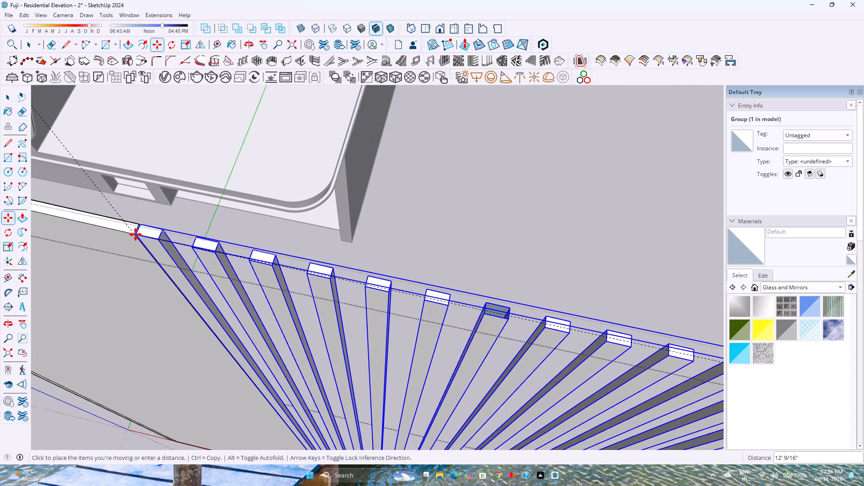
pyautogui.scroll(6, 135, 234)
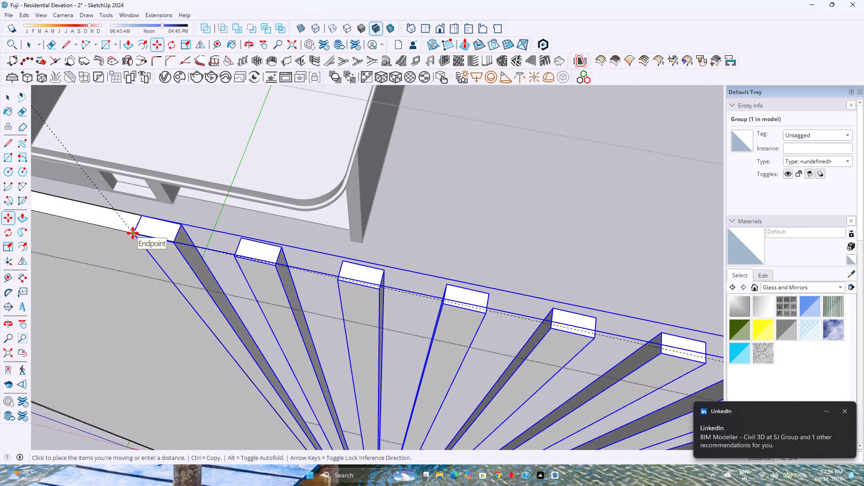
pyautogui.click(133, 233)
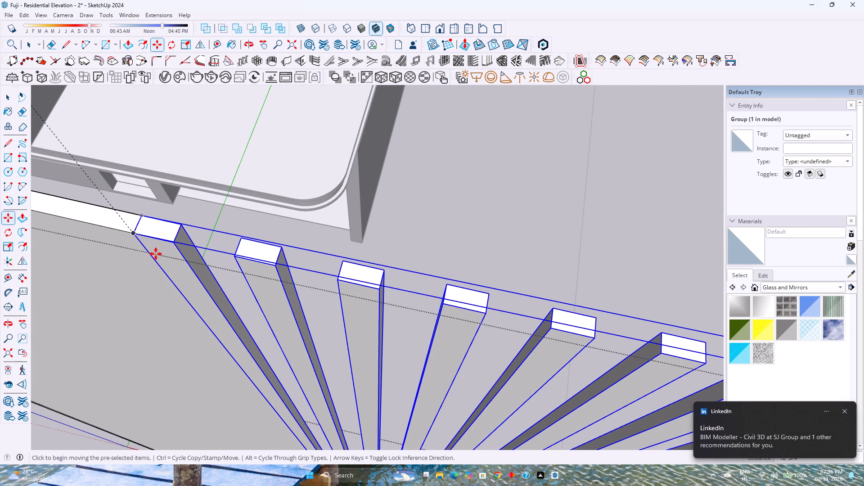
pyautogui.scroll(-4, 161, 255)
pyautogui.press('space')
pyautogui.press('Escape')
# Examine how the louvre group lines up with the remaining solid panel and the facade behind it.
pyautogui.scroll(-5, 185, 252)
pyautogui.moveTo(183, 259); pyautogui.dragTo(274, 220, button='middle')
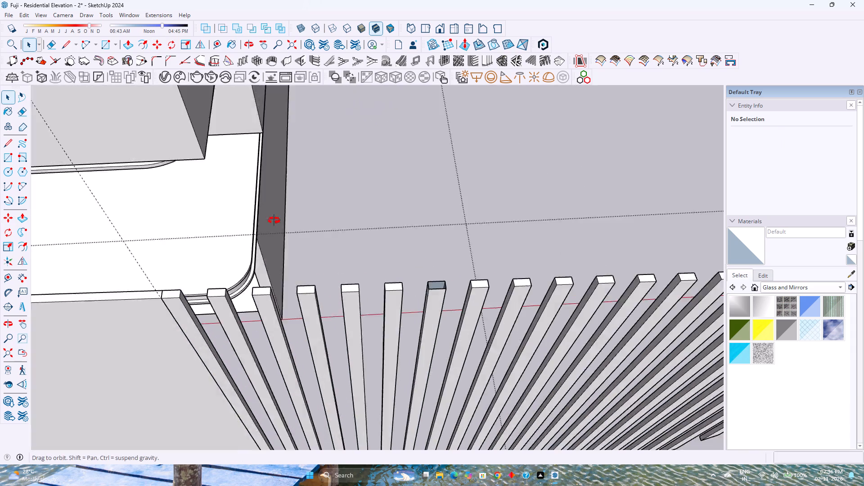
pyautogui.moveTo(274, 220); pyautogui.dragTo(298, 209, button='middle')
pyautogui.scroll(-6, 324, 202)
pyautogui.moveTo(357, 270); pyautogui.dragTo(342, 226, button='middle')
pyautogui.scroll(-3, 345, 223)
pyautogui.keyDown('shift'); pyautogui.moveTo(349, 225); pyautogui.dragTo(407, 321, button='middle'); pyautogui.keyUp('shift')
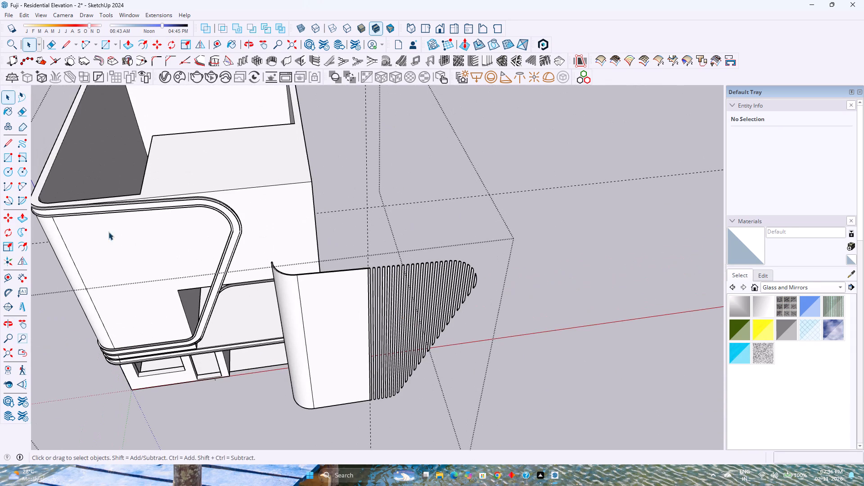
# Delete all guide lines from the model.
pyautogui.click(21, 14)
pyautogui.click(88, 108)
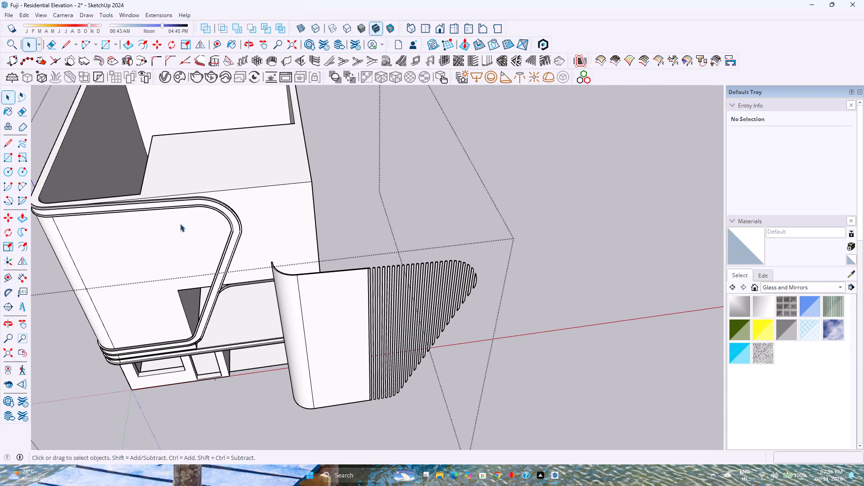
# Examine the louvred facade panel beside the house from above, the front and below.
pyautogui.keyDown('shift'); pyautogui.moveTo(293, 284); pyautogui.dragTo(278, 225, button='middle'); pyautogui.keyUp('shift')
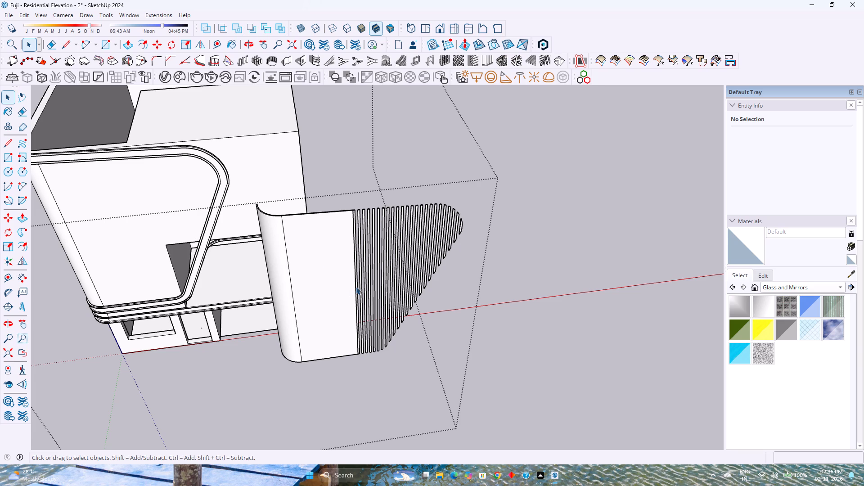
pyautogui.scroll(3, 356, 287)
pyautogui.scroll(-2, 353, 262)
pyautogui.moveTo(346, 270); pyautogui.dragTo(341, 240, button='middle')
pyautogui.moveTo(326, 275); pyautogui.dragTo(319, 223, button='middle')
pyautogui.scroll(-1, 322, 221)
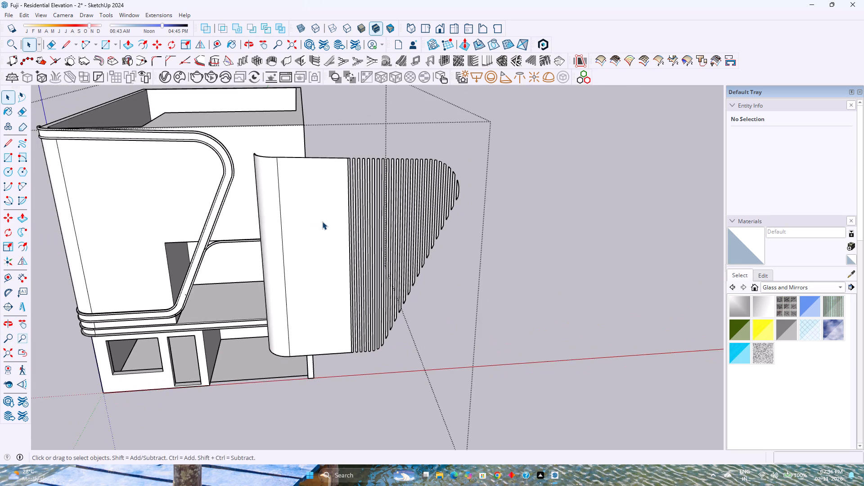
pyautogui.scroll(-1, 322, 221)
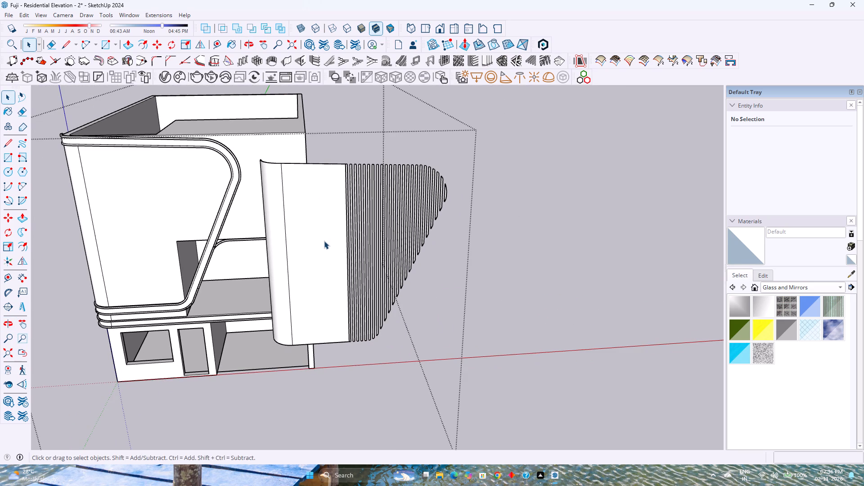
pyautogui.moveTo(317, 234); pyautogui.dragTo(317, 220, button='middle')
pyautogui.moveTo(331, 250); pyautogui.dragTo(329, 223, button='middle')
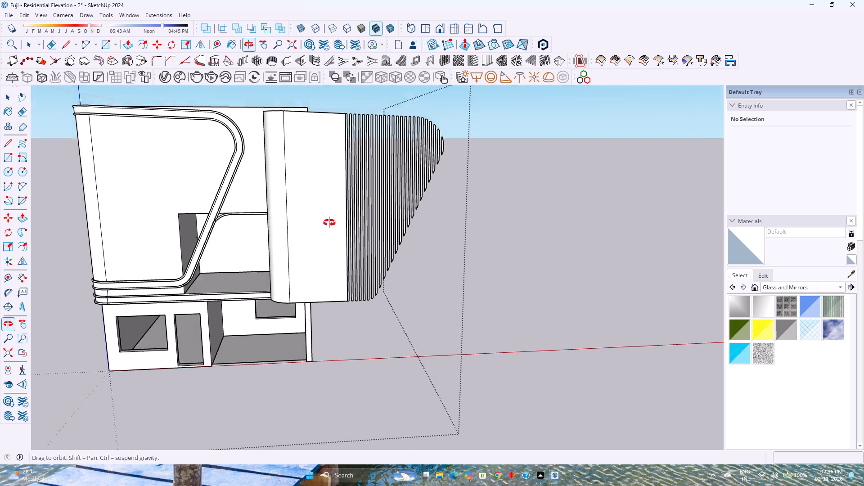
pyautogui.moveTo(329, 223); pyautogui.dragTo(329, 220, button='middle')
pyautogui.scroll(-1, 329, 220)
pyautogui.moveTo(329, 220); pyautogui.dragTo(313, 261, button='middle')
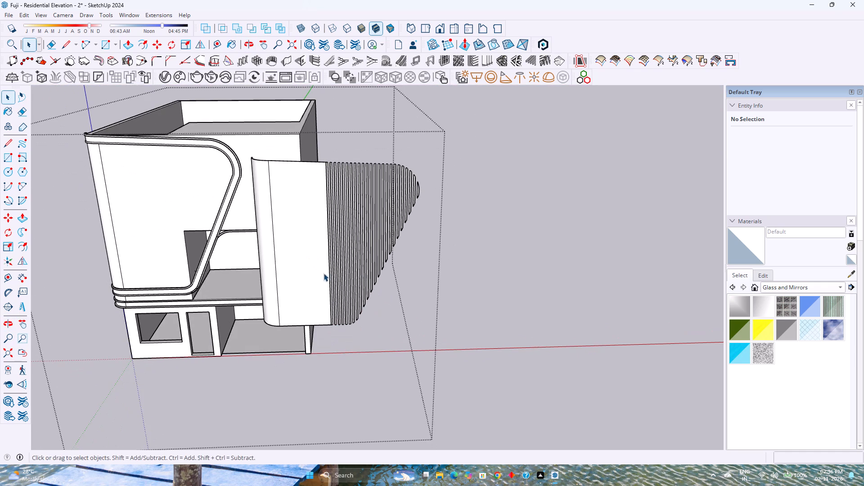
pyautogui.moveTo(305, 286); pyautogui.dragTo(317, 221, button='middle')
pyautogui.scroll(2, 315, 259)
pyautogui.moveTo(315, 259); pyautogui.dragTo(339, 236, button='middle')
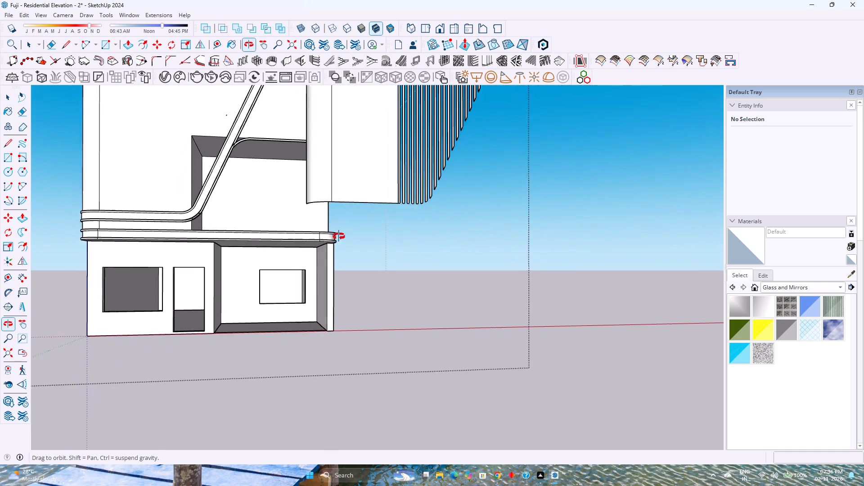
pyautogui.moveTo(339, 236); pyautogui.dragTo(373, 255, button='middle')
pyautogui.scroll(3, 435, 226)
pyautogui.moveTo(428, 233); pyautogui.dragTo(551, 171, button='middle')
pyautogui.moveTo(567, 173); pyautogui.dragTo(555, 235, button='right')
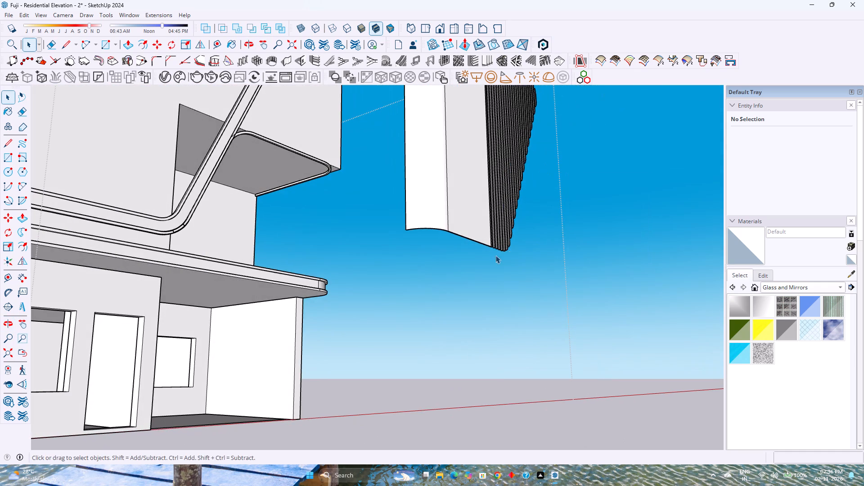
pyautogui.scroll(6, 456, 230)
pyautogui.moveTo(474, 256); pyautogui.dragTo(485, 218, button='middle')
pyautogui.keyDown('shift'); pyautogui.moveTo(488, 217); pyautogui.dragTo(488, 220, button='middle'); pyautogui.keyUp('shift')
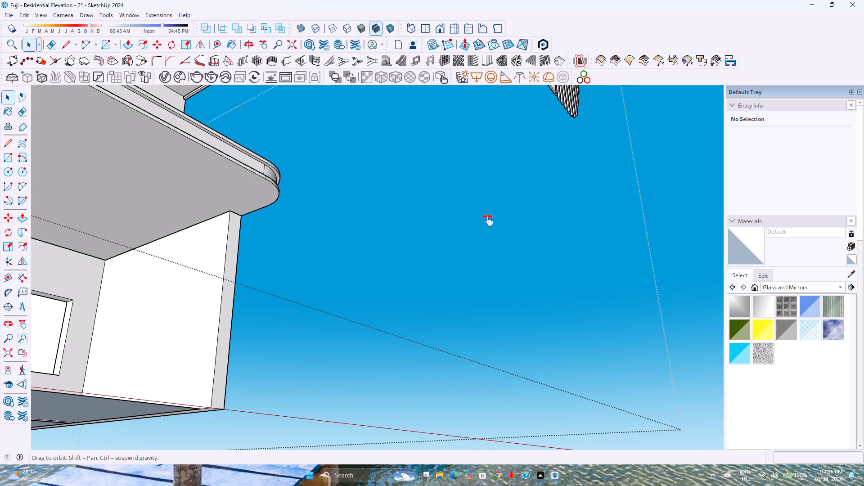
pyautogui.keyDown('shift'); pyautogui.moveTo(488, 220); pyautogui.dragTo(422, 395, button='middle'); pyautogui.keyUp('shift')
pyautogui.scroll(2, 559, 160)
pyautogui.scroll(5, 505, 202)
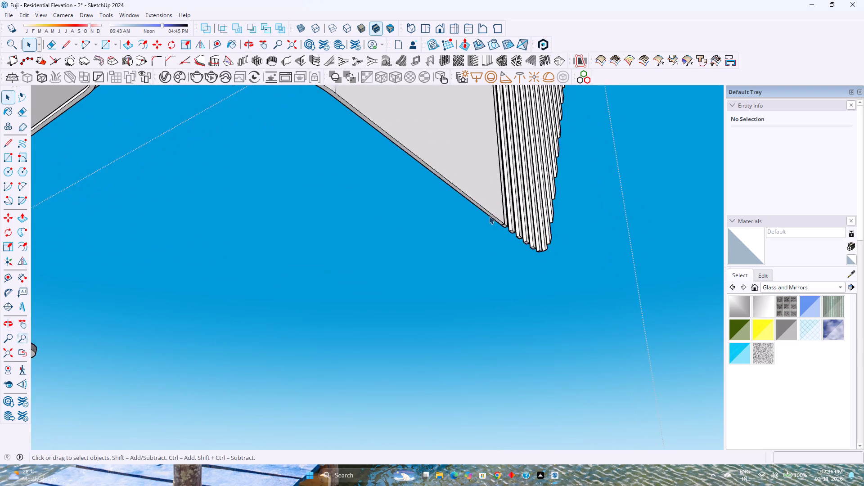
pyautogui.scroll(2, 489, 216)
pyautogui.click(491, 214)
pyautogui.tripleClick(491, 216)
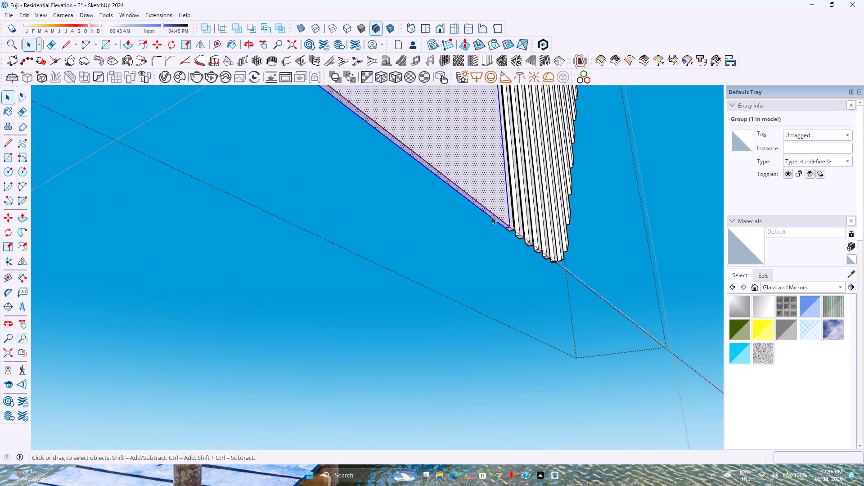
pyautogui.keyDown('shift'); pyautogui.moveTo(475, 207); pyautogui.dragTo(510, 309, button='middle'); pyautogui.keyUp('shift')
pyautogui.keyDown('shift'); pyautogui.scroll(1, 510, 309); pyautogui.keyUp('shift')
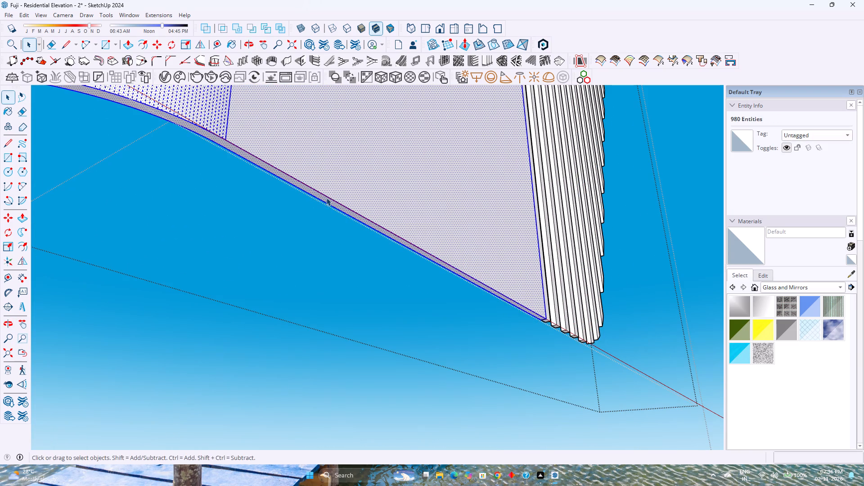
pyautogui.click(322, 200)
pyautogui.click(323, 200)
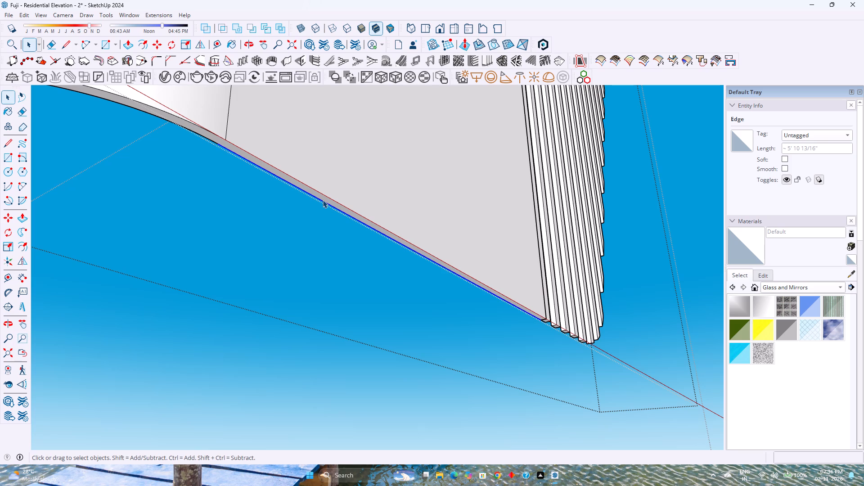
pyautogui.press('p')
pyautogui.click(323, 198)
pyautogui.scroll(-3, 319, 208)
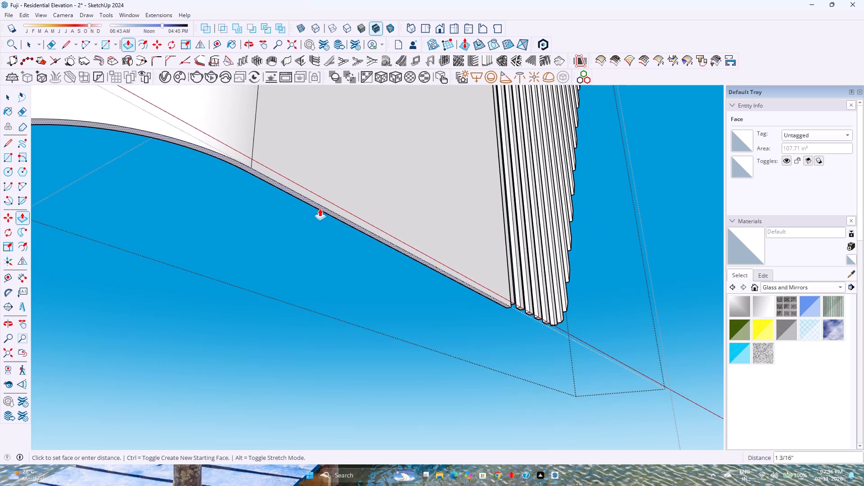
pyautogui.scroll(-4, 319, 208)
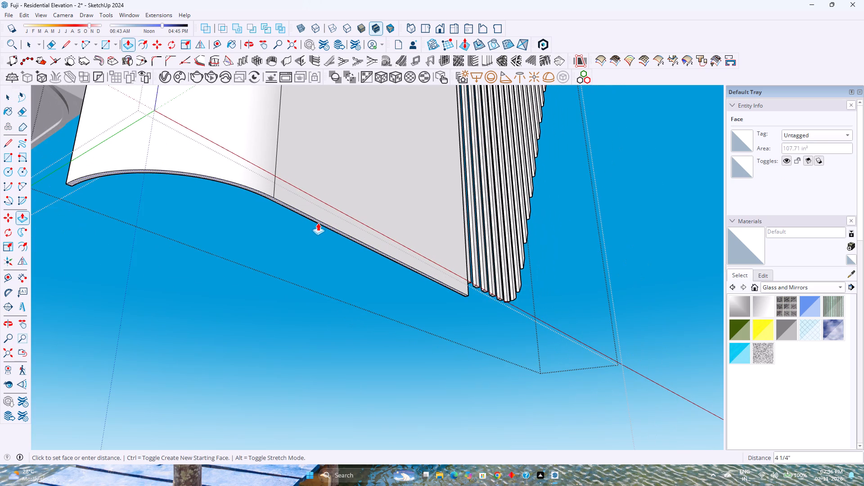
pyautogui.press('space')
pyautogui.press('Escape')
# Move the louvred panel group about 24' 9 7/8" into the curved facade frame, snapping its back top corner under the upper band.
pyautogui.scroll(-5, 334, 210)
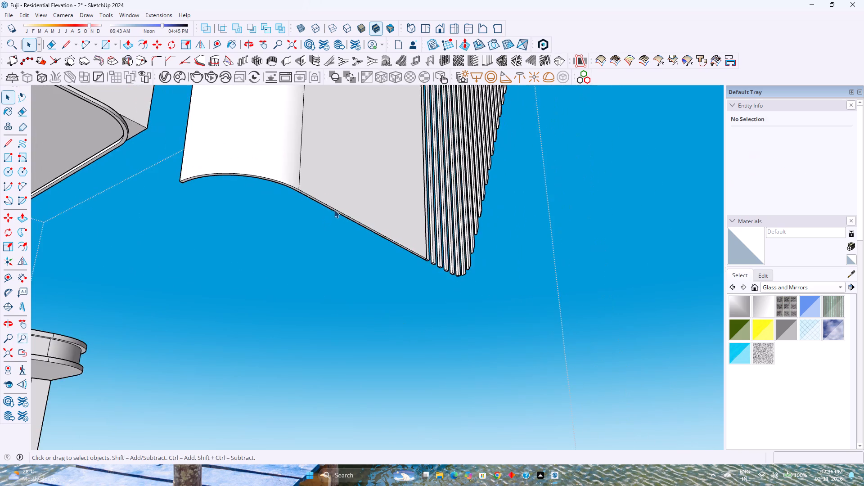
pyautogui.moveTo(334, 209); pyautogui.dragTo(308, 247, button='middle')
pyautogui.scroll(-8, 306, 242)
pyautogui.moveTo(324, 214); pyautogui.dragTo(290, 268, button='middle')
pyautogui.click(295, 253)
pyautogui.moveTo(296, 251); pyautogui.dragTo(295, 252, button='middle')
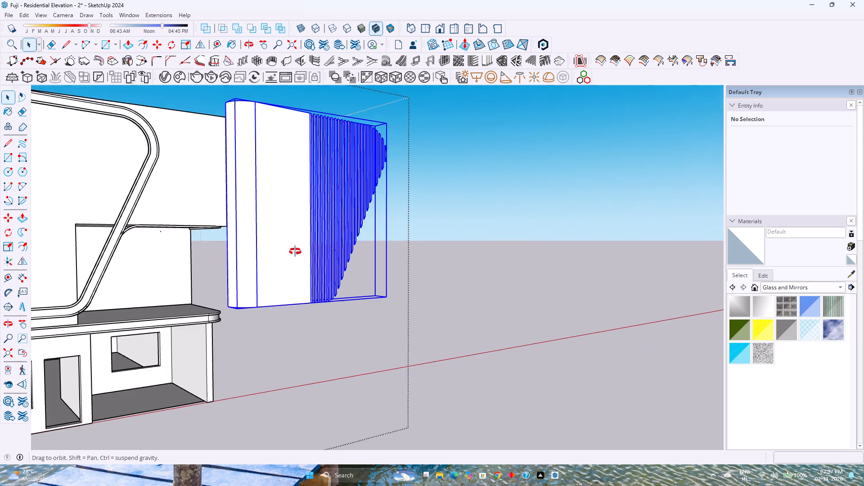
pyautogui.moveTo(295, 252); pyautogui.dragTo(248, 378, button='middle')
pyautogui.press('m')
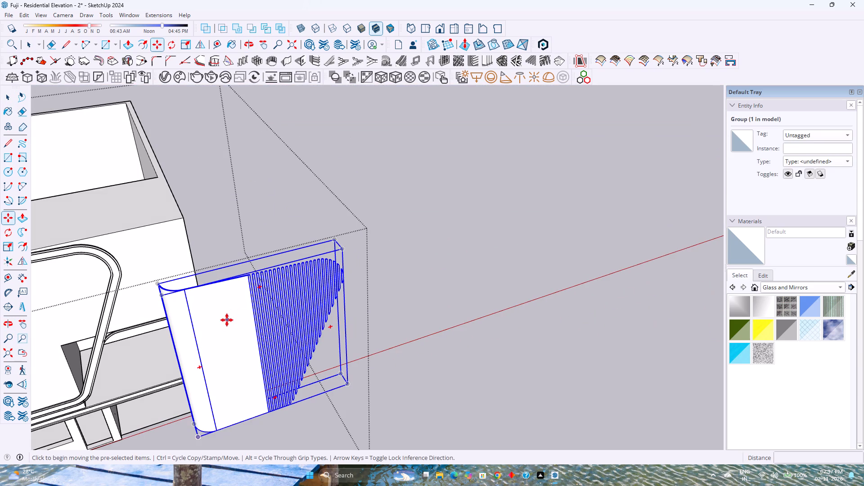
pyautogui.keyDown('shift'); pyautogui.moveTo(227, 321); pyautogui.dragTo(360, 404, button='middle'); pyautogui.keyUp('shift')
pyautogui.scroll(11, 280, 373)
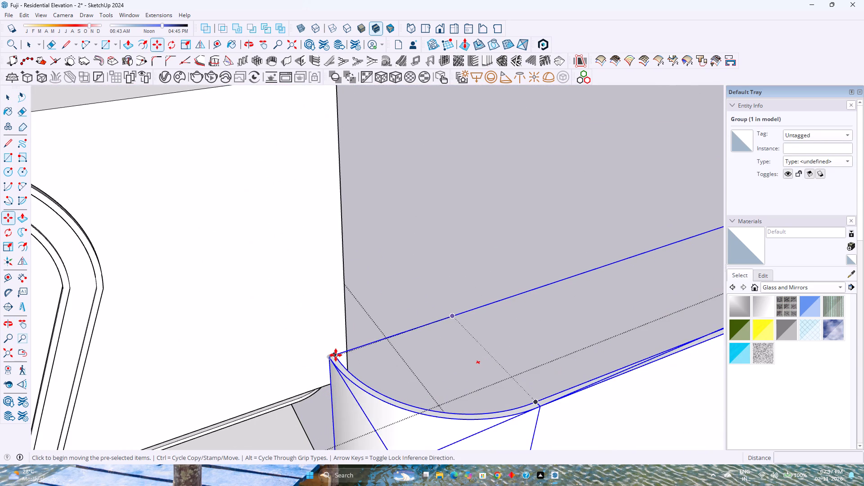
pyautogui.click(336, 355)
pyautogui.scroll(-15, 280, 349)
pyautogui.keyDown('shift'); pyautogui.moveTo(210, 344); pyautogui.dragTo(360, 328, button='middle'); pyautogui.keyUp('shift')
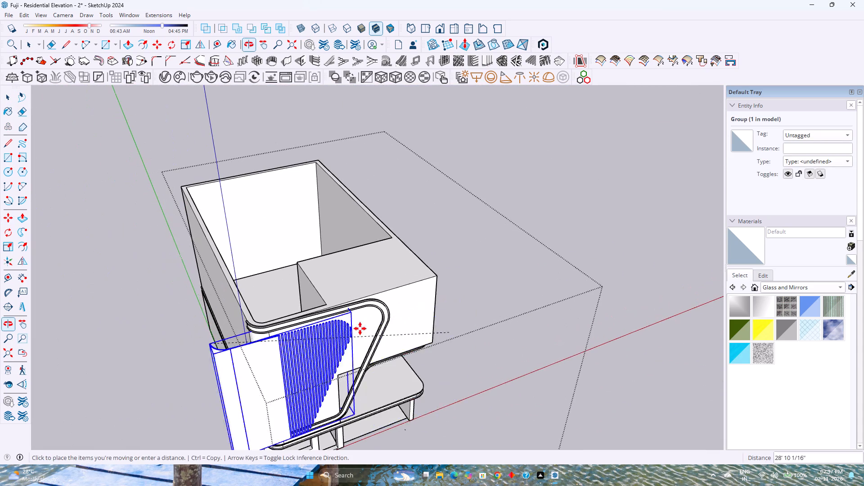
pyautogui.scroll(5, 233, 335)
pyautogui.moveTo(237, 335); pyautogui.dragTo(321, 288, button='middle')
pyautogui.keyDown('shift'); pyautogui.moveTo(409, 233); pyautogui.dragTo(322, 281, button='middle'); pyautogui.keyUp('shift')
pyautogui.scroll(14, 368, 259)
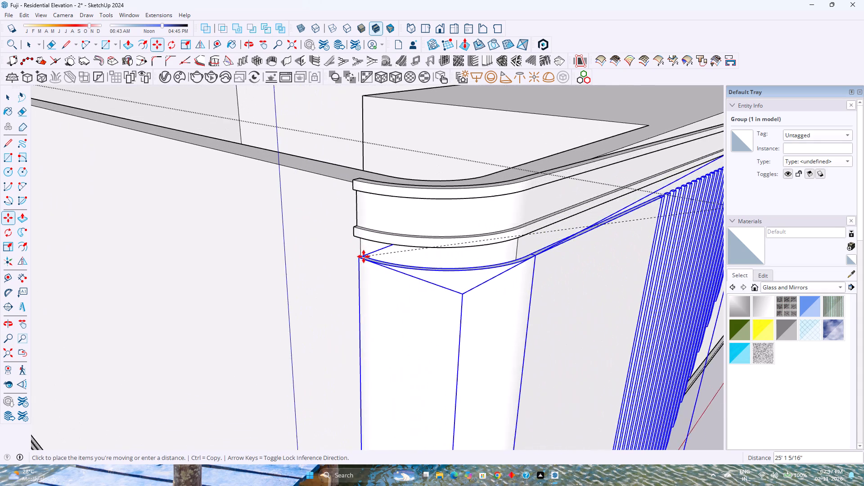
pyautogui.scroll(4, 364, 256)
pyautogui.moveTo(361, 251); pyautogui.dragTo(419, 189, button='middle')
pyautogui.scroll(8, 355, 244)
pyautogui.moveTo(333, 252); pyautogui.dragTo(436, 189, button='middle')
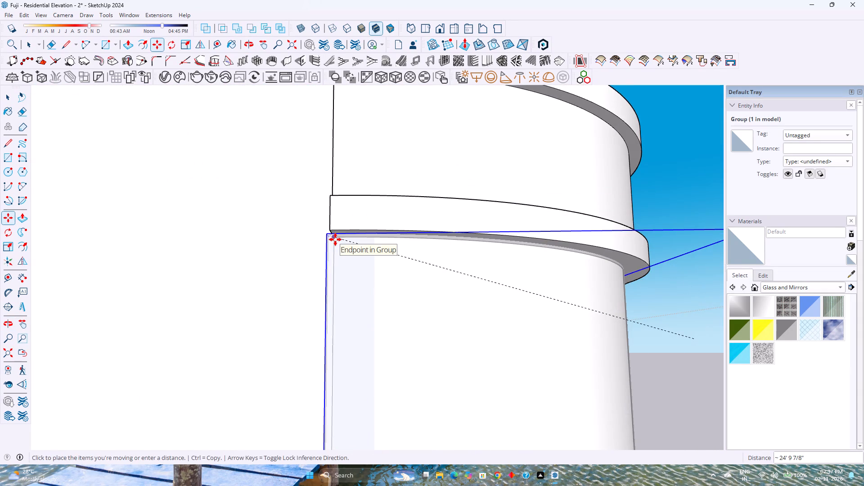
pyautogui.click(335, 239)
# Move the panel group about 5/16" more so its top back corner meets the frame band's bottom corner.
pyautogui.moveTo(328, 243); pyautogui.dragTo(485, 351, button='middle')
pyautogui.scroll(2, 311, 236)
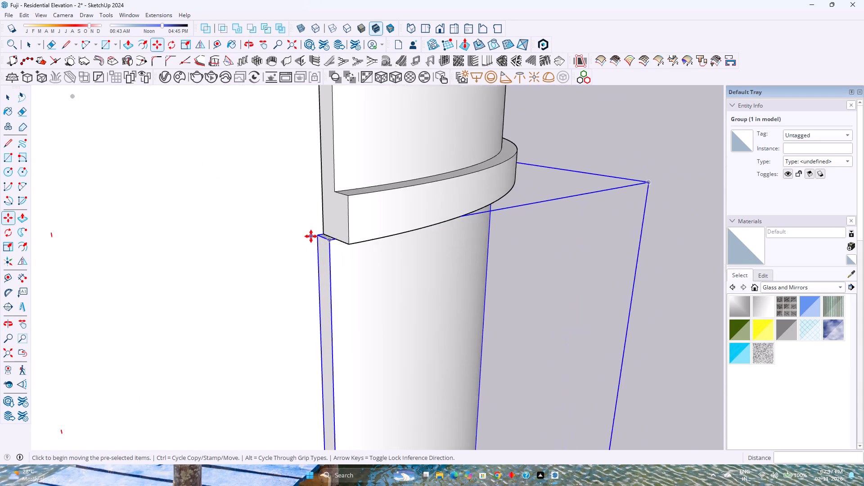
pyautogui.scroll(5, 311, 236)
pyautogui.click(321, 234)
pyautogui.click(328, 232)
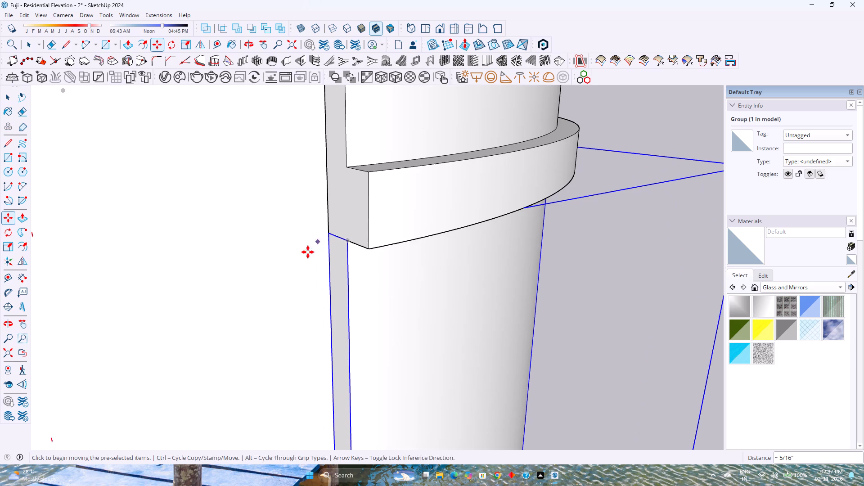
# Leave the Move command, deselect the panel group and examine how it fits inside the facade frame.
pyautogui.scroll(-1, 377, 256)
pyautogui.moveTo(377, 255); pyautogui.dragTo(279, 276, button='middle')
pyautogui.scroll(-10, 279, 273)
pyautogui.moveTo(410, 288); pyautogui.dragTo(279, 275, button='middle')
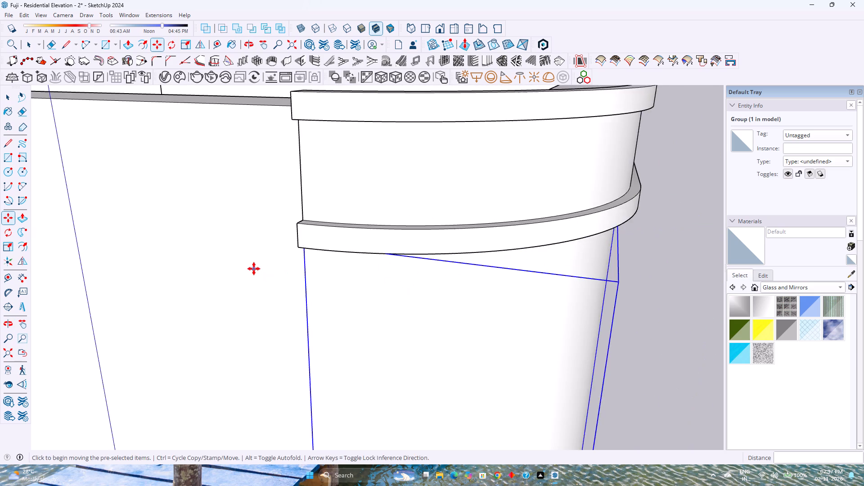
pyautogui.scroll(-10, 254, 269)
pyautogui.moveTo(378, 299); pyautogui.dragTo(279, 246, button='middle')
pyautogui.scroll(-9, 274, 243)
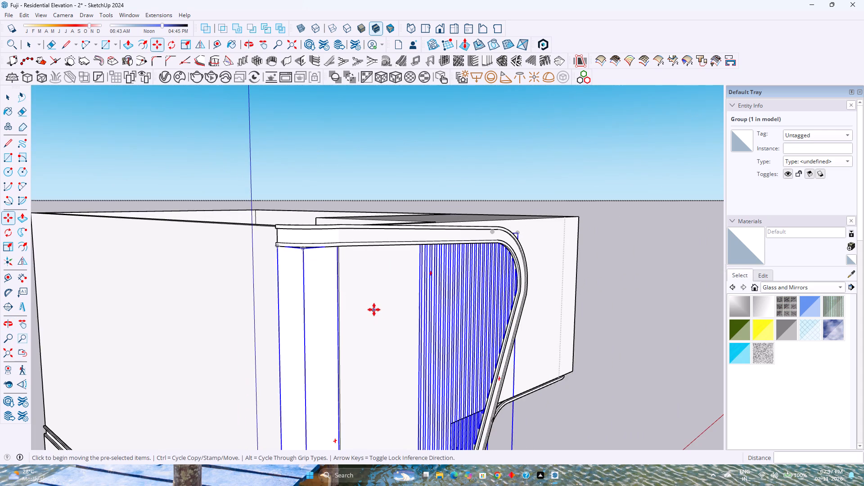
pyautogui.scroll(-4, 374, 310)
pyautogui.keyDown('shift'); pyautogui.moveTo(380, 317); pyautogui.dragTo(360, 265, button='middle'); pyautogui.keyUp('shift')
pyautogui.scroll(-8, 360, 264)
pyautogui.moveTo(385, 317); pyautogui.dragTo(237, 280, button='middle')
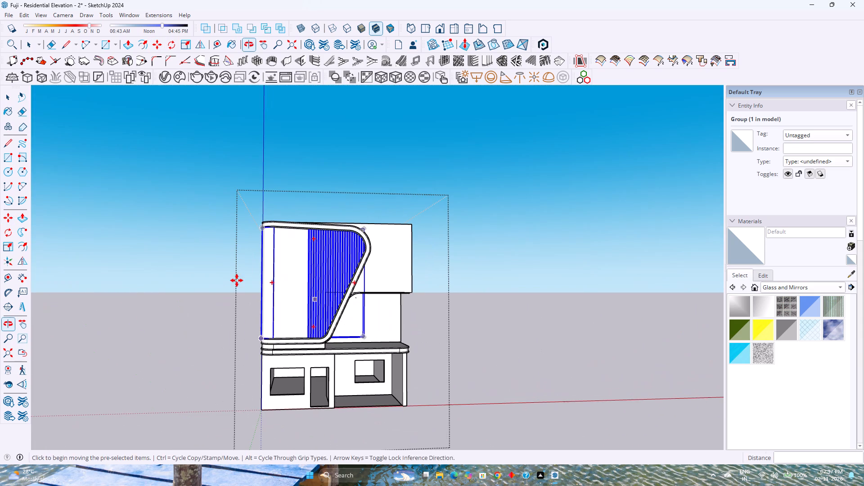
pyautogui.press('space')
pyautogui.press('Escape')
pyautogui.moveTo(330, 302); pyautogui.dragTo(316, 293, button='middle')
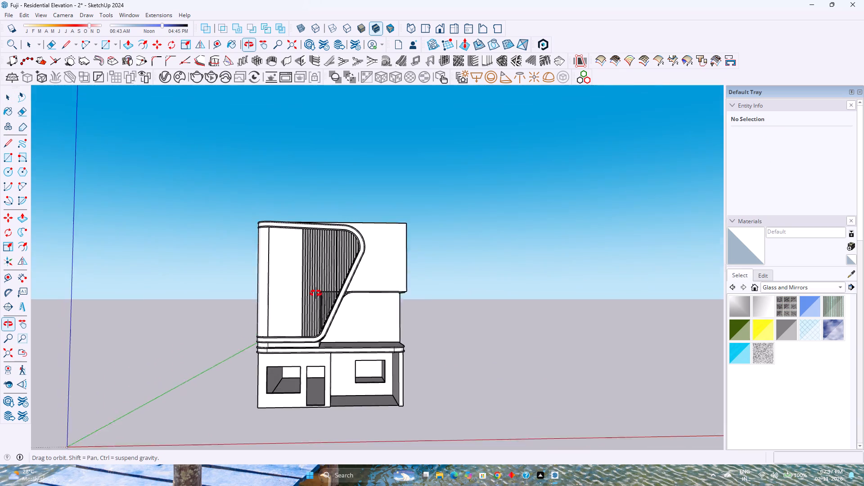
pyautogui.moveTo(316, 293); pyautogui.dragTo(316, 289, button='middle')
pyautogui.moveTo(366, 310); pyautogui.dragTo(342, 297, button='middle')
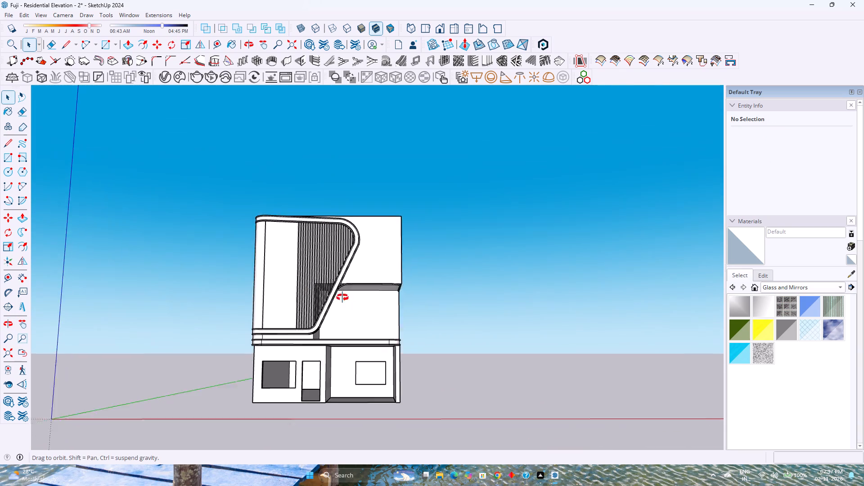
pyautogui.moveTo(342, 297); pyautogui.dragTo(387, 338, button='middle')
pyautogui.scroll(3, 353, 334)
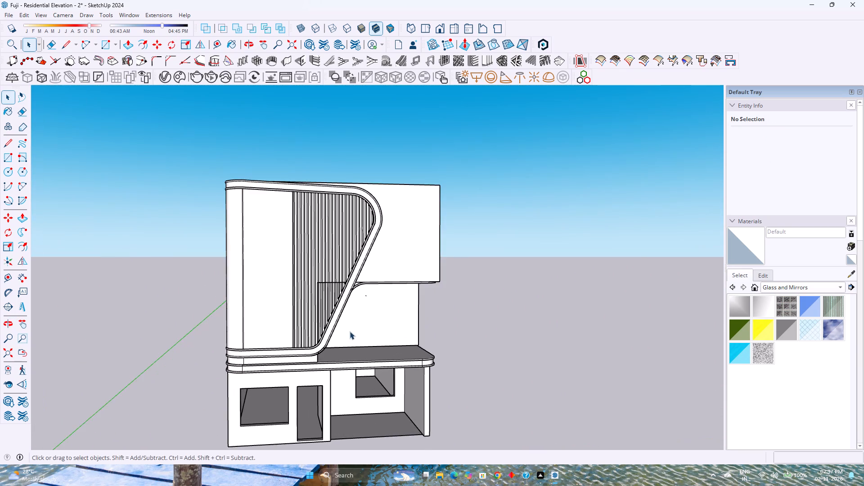
pyautogui.scroll(2, 348, 329)
pyautogui.moveTo(346, 328); pyautogui.dragTo(322, 359, button='middle')
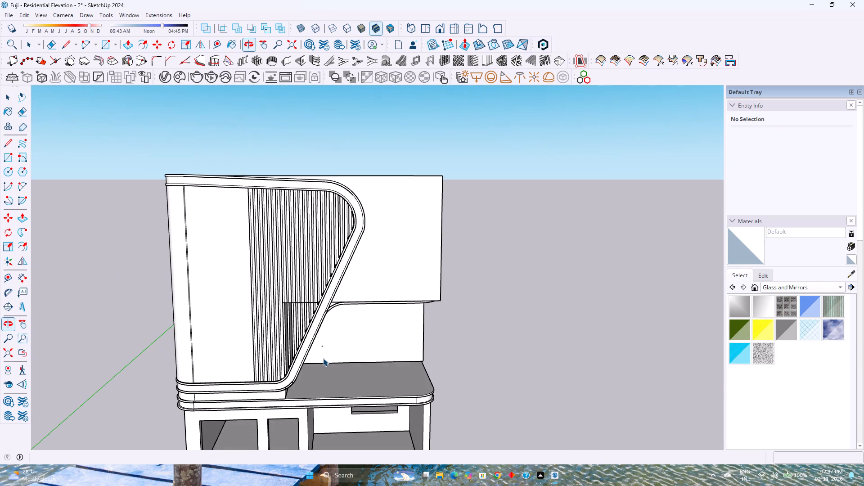
# Examine how the lower ends of the vertical louvres meet the slanted arm of the facade frame.
pyautogui.scroll(4, 315, 310)
pyautogui.moveTo(315, 310); pyautogui.dragTo(315, 313, button='middle')
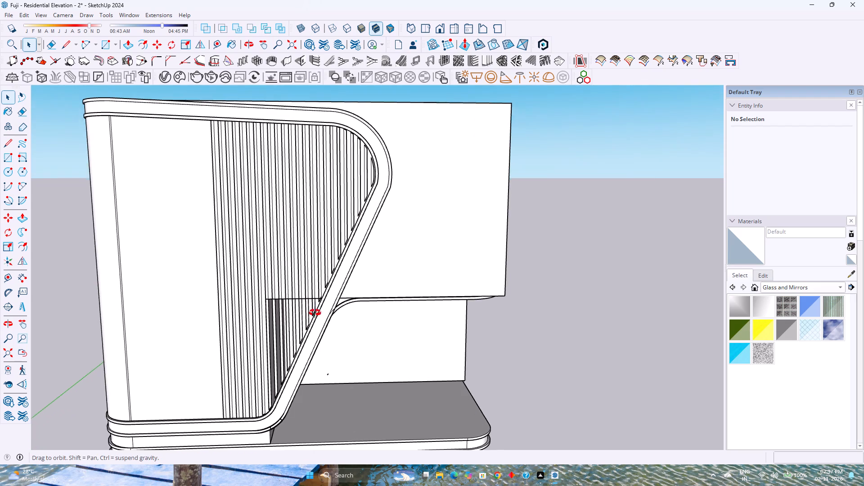
pyautogui.moveTo(315, 313); pyautogui.dragTo(142, 451, button='middle')
pyautogui.scroll(6, 284, 270)
pyautogui.moveTo(285, 267); pyautogui.dragTo(316, 349, button='middle')
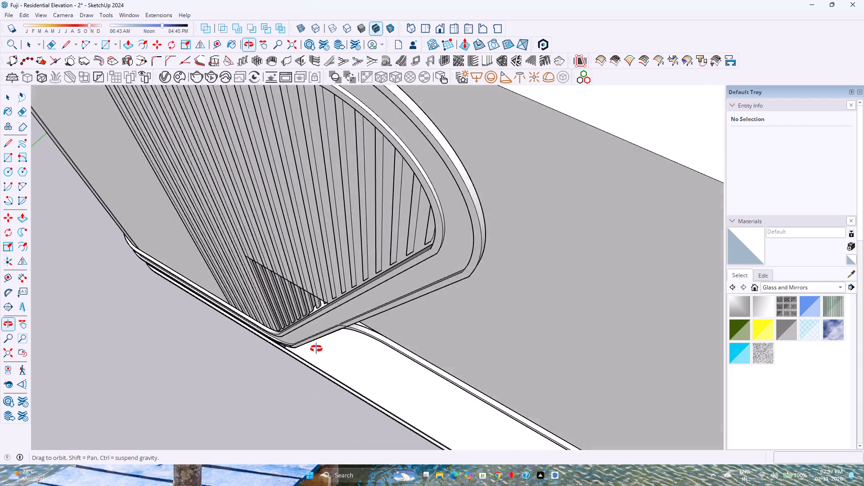
pyautogui.moveTo(316, 349); pyautogui.dragTo(411, 243, button='middle')
pyautogui.scroll(4, 346, 301)
pyautogui.click(342, 292)
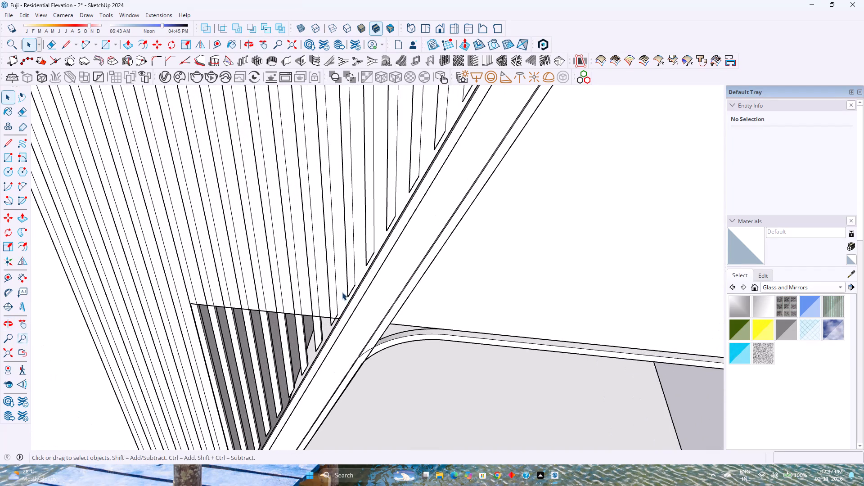
pyautogui.doubleClick(328, 287)
pyautogui.scroll(-2, 332, 284)
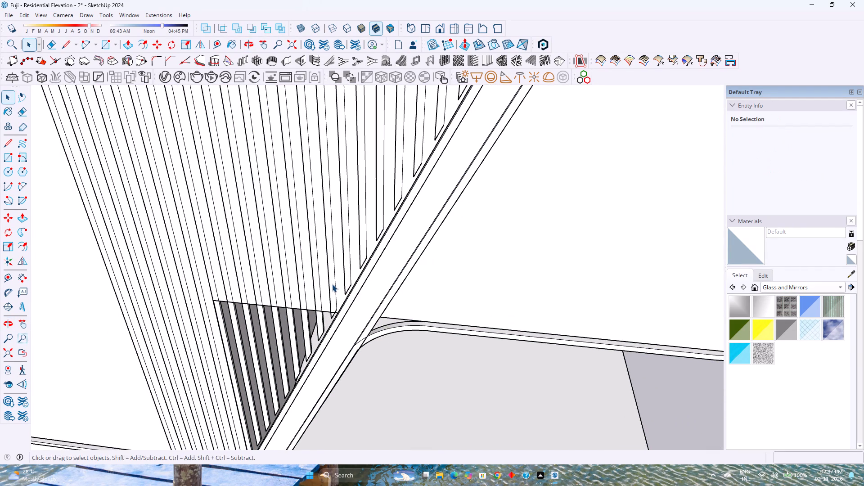
pyautogui.moveTo(333, 285); pyautogui.dragTo(303, 339, button='middle')
pyautogui.scroll(-5, 317, 312)
# Move the louvred panel group 1" along the green axis toward the front, starting from its back top corner under the upper band.
pyautogui.click(371, 197)
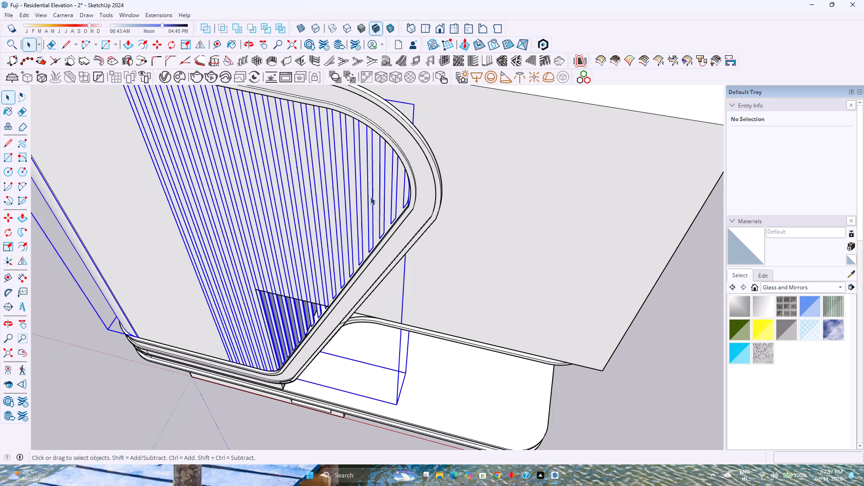
pyautogui.moveTo(294, 220); pyautogui.dragTo(481, 272, button='middle')
pyautogui.scroll(-7, 476, 265)
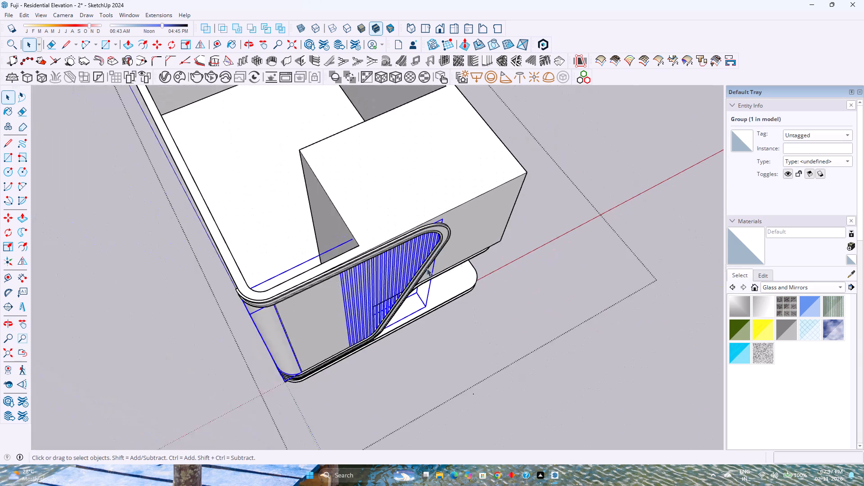
pyautogui.moveTo(176, 286); pyautogui.dragTo(366, 261, button='middle')
pyautogui.scroll(17, 403, 297)
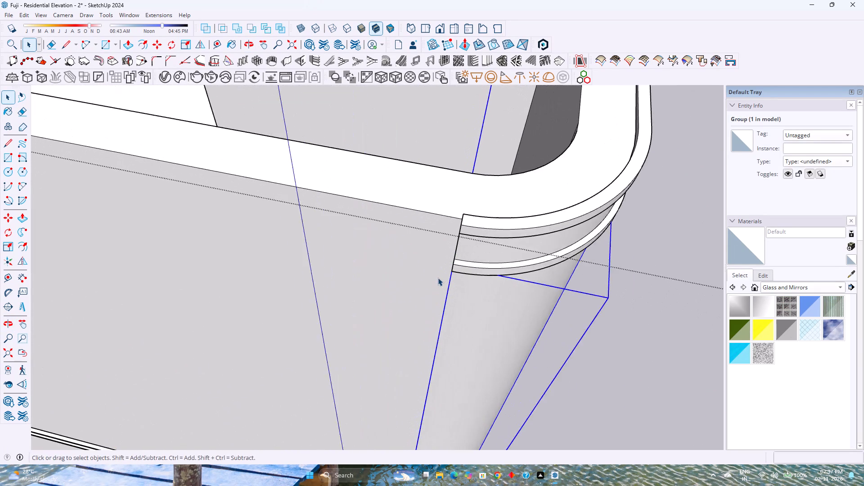
pyautogui.scroll(3, 438, 278)
pyautogui.press('m')
pyautogui.scroll(3, 445, 261)
pyautogui.moveTo(444, 261); pyautogui.dragTo(581, 213, button='middle')
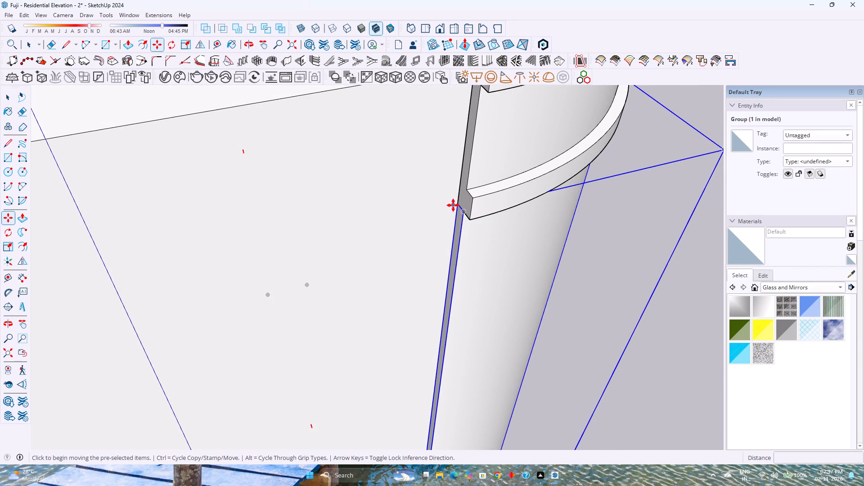
pyautogui.click(456, 205)
pyautogui.moveTo(467, 202); pyautogui.dragTo(454, 175, button='middle')
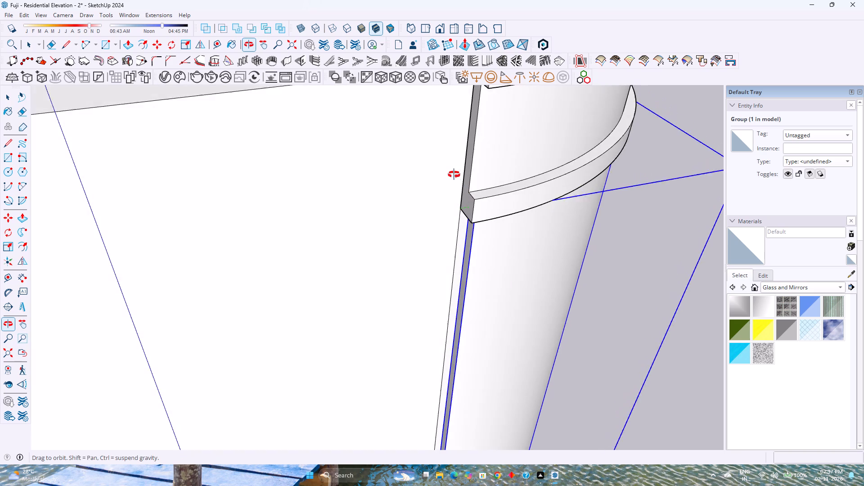
pyautogui.moveTo(454, 175); pyautogui.dragTo(454, 172, button='middle')
pyautogui.middleClick(454, 172)
pyautogui.press('Left')
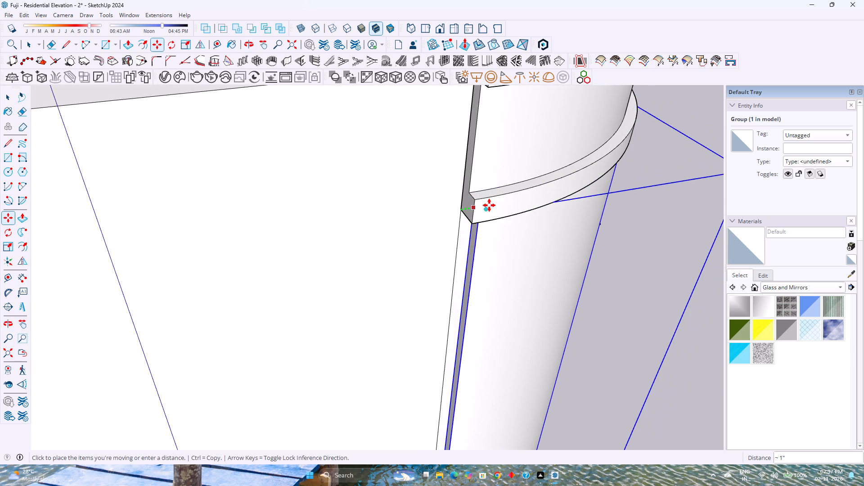
pyautogui.press('1')
pyautogui.press('Return')
# Examine the panel group's fit at the rounded corner, along the slanted frame arm and at the frame's lower bend.
pyautogui.moveTo(493, 239); pyautogui.dragTo(320, 250, button='middle')
pyautogui.middleClick(320, 250)
pyautogui.scroll(-6, 314, 243)
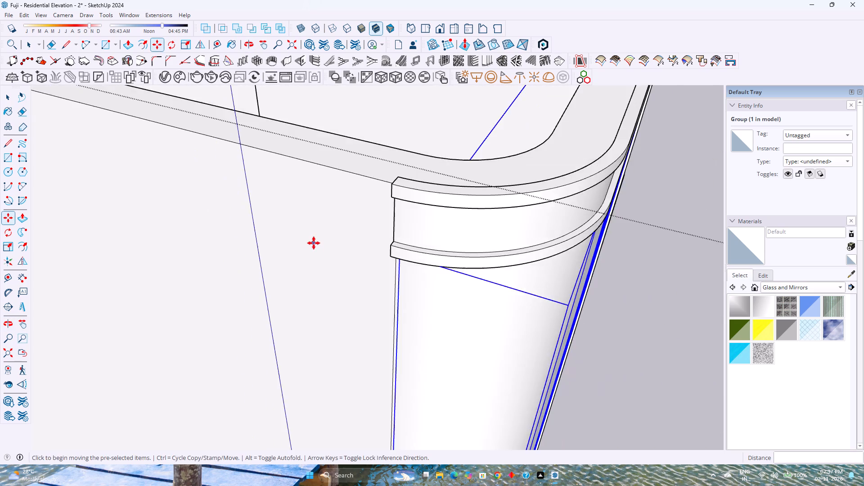
pyautogui.scroll(-5, 314, 243)
pyautogui.moveTo(400, 259); pyautogui.dragTo(251, 236, button='middle')
pyautogui.scroll(-8, 248, 233)
pyautogui.moveTo(434, 289); pyautogui.dragTo(310, 266, button='middle')
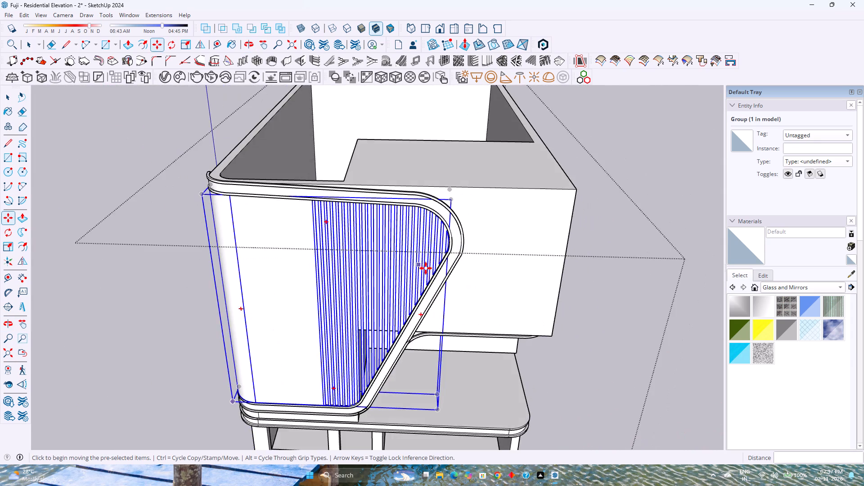
pyautogui.scroll(11, 428, 271)
pyautogui.scroll(-7, 432, 290)
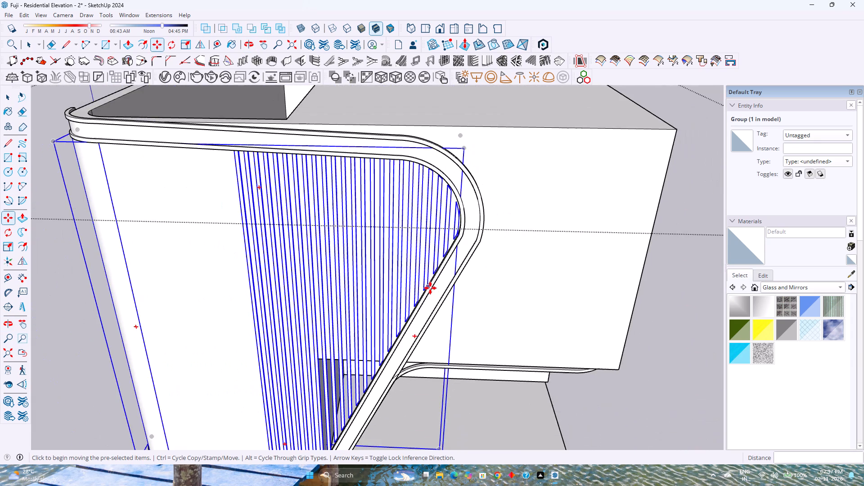
pyautogui.moveTo(415, 298); pyautogui.dragTo(416, 240, button='middle')
pyautogui.scroll(-4, 421, 239)
pyautogui.moveTo(393, 336); pyautogui.dragTo(387, 289, button='middle')
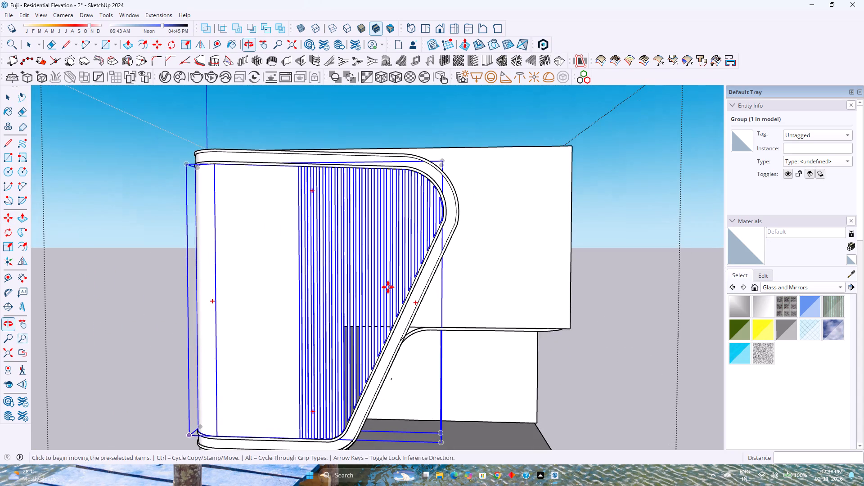
pyautogui.keyDown('shift'); pyautogui.moveTo(355, 332); pyautogui.dragTo(357, 254, button='middle'); pyautogui.keyUp('shift')
pyautogui.scroll(8, 333, 340)
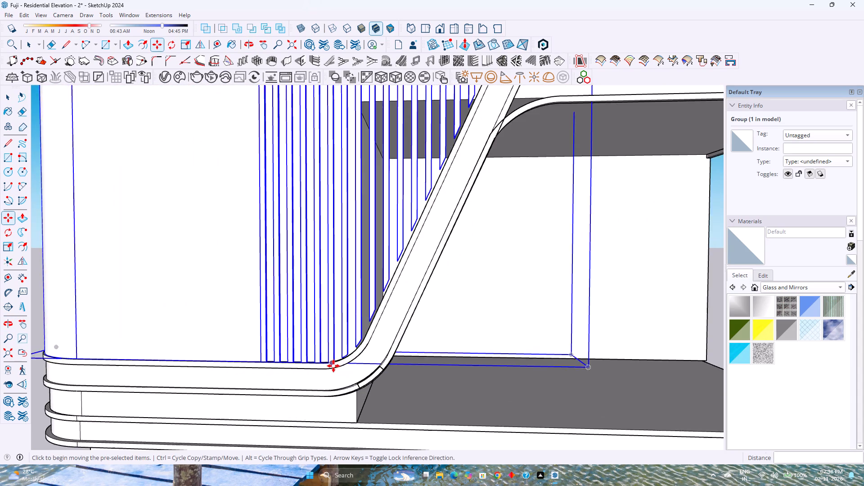
pyautogui.moveTo(333, 366); pyautogui.dragTo(384, 380, button='middle')
# Scale the louvred panel group along the red axis by a factor of 1.1, using the grip on its louvred end.
pyautogui.press('s')
pyautogui.moveTo(375, 346); pyautogui.dragTo(366, 375, button='middle')
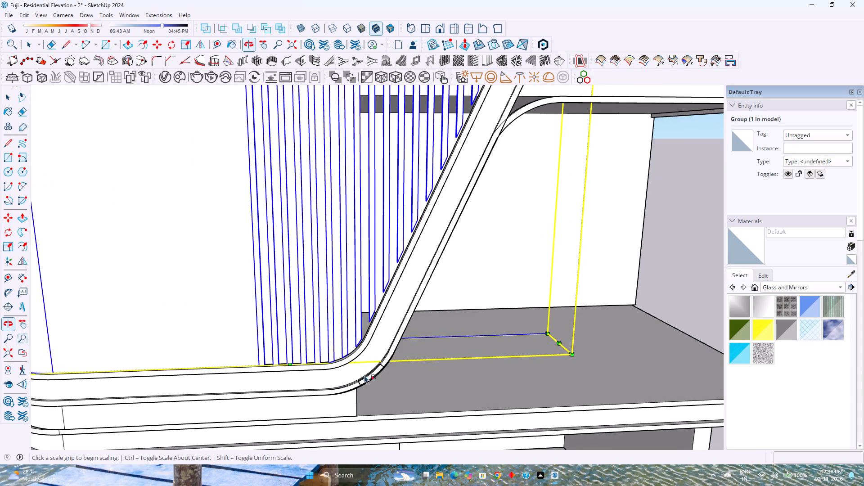
pyautogui.scroll(3, 340, 363)
pyautogui.scroll(-4, 386, 322)
pyautogui.keyDown('shift'); pyautogui.moveTo(398, 328); pyautogui.dragTo(314, 481, button='middle'); pyautogui.keyUp('shift')
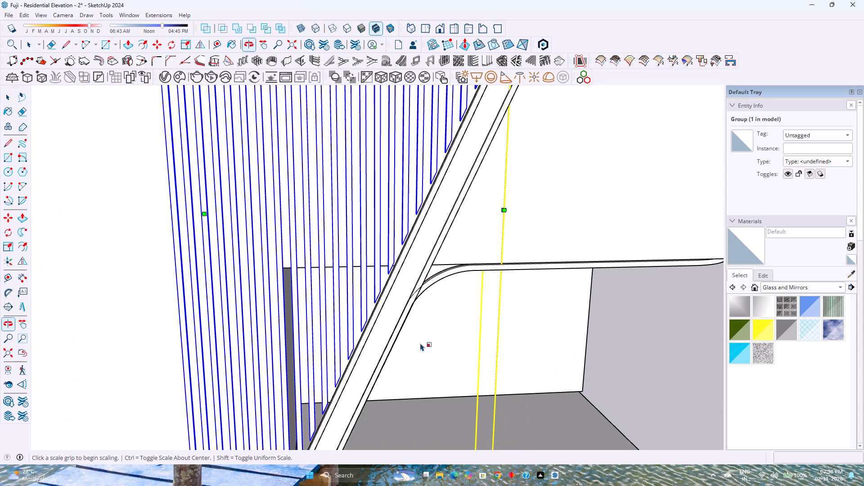
pyautogui.keyDown('shift'); pyautogui.moveTo(504, 209); pyautogui.dragTo(432, 361, button='middle'); pyautogui.keyUp('shift')
pyautogui.moveTo(445, 349); pyautogui.dragTo(268, 352, button='middle')
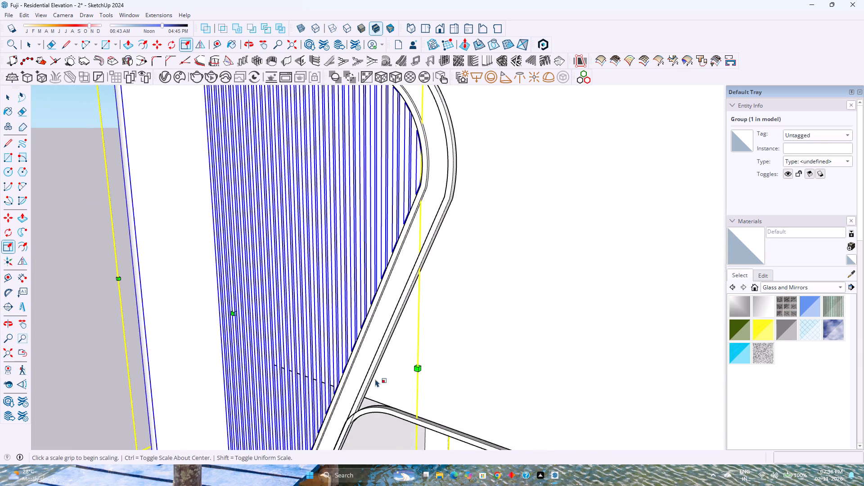
pyautogui.keyDown('shift'); pyautogui.moveTo(402, 379); pyautogui.dragTo(385, 283, button='middle'); pyautogui.keyUp('shift')
pyautogui.click(418, 264)
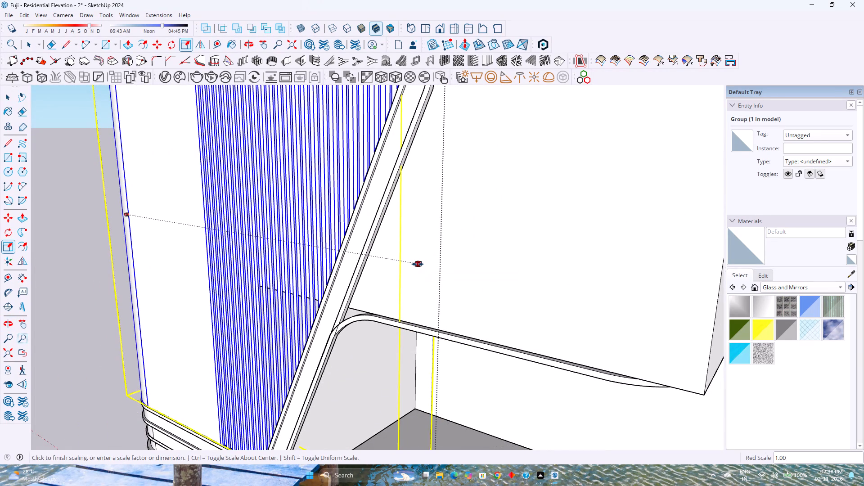
pyautogui.moveTo(415, 258); pyautogui.dragTo(537, 276, button='middle')
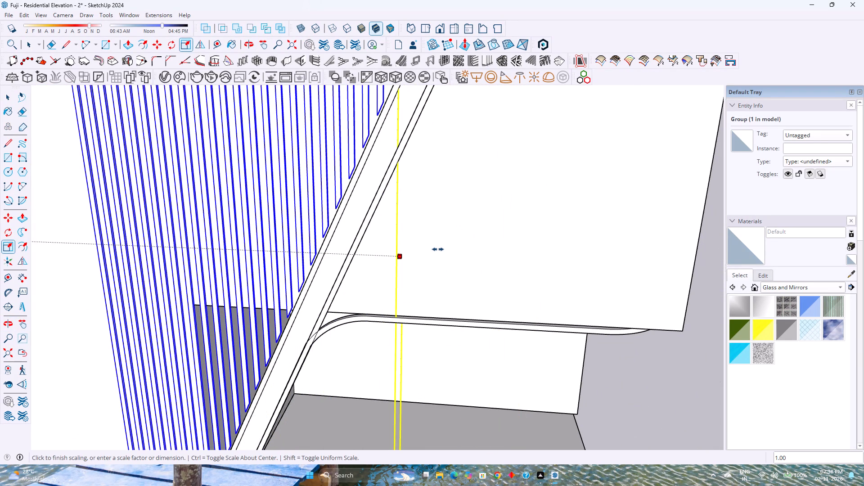
pyautogui.write('1.1')
pyautogui.press('Return')
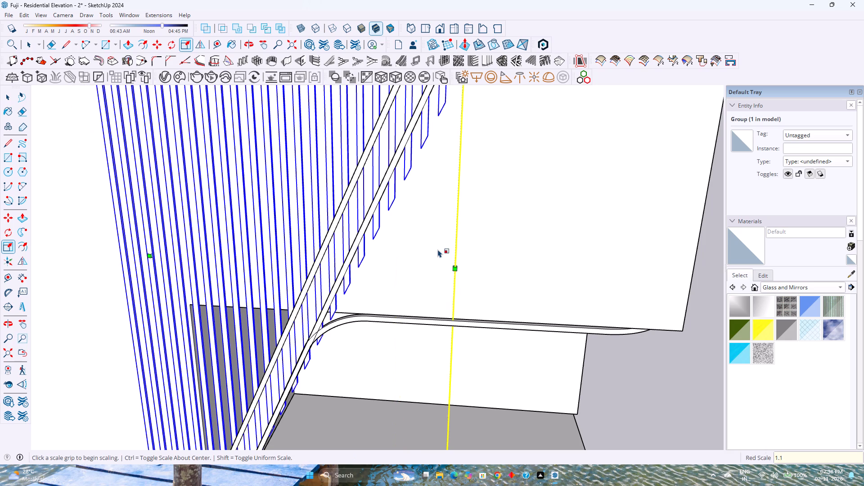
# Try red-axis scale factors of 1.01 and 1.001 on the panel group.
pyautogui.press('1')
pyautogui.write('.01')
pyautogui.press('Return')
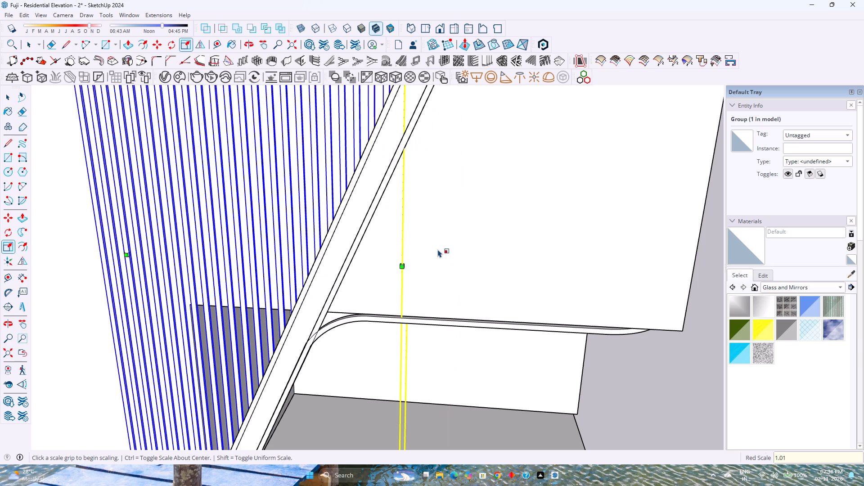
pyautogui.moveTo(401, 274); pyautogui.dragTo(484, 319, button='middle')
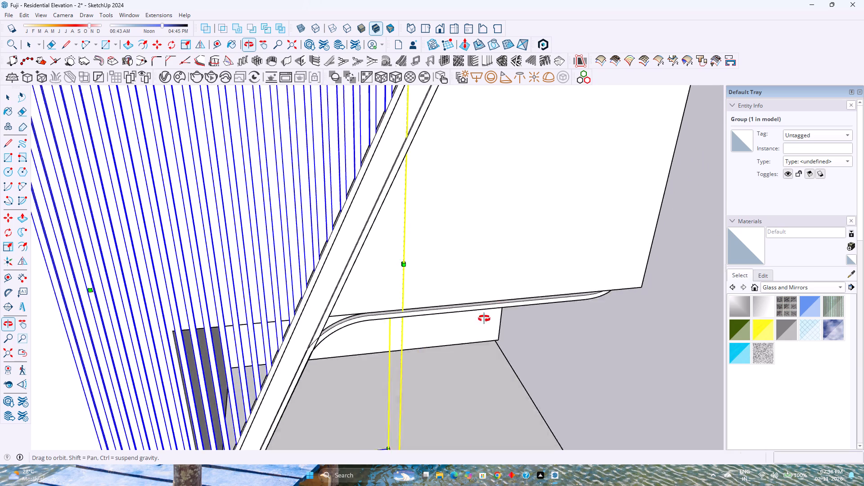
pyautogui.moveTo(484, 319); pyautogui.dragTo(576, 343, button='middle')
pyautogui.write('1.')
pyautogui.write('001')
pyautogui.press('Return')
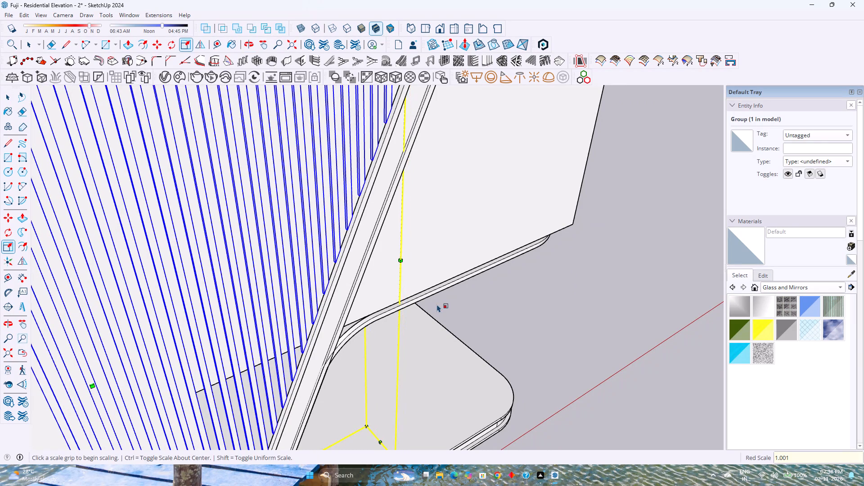
# Set the panel group's red-axis scale factor to 1.005.
pyautogui.scroll(4, 437, 304)
pyautogui.scroll(-1, 440, 316)
pyautogui.moveTo(440, 318); pyautogui.dragTo(434, 307, button='middle')
pyautogui.write('10')
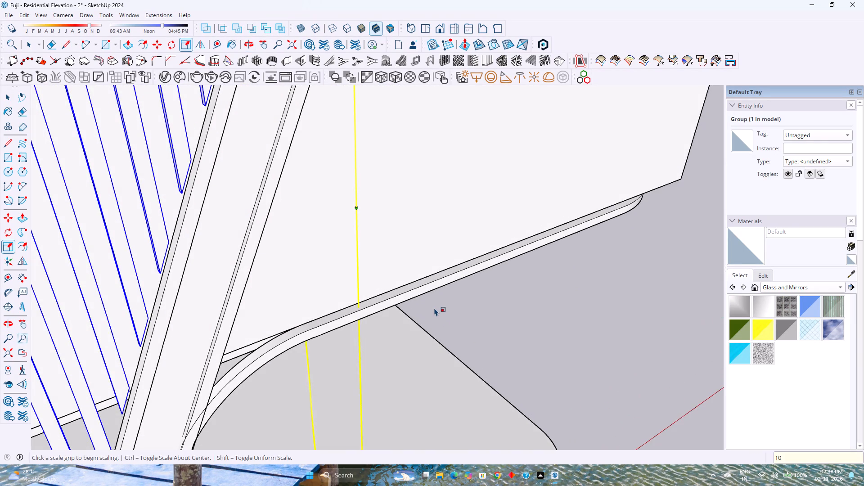
pyautogui.press('BackSpace')
pyautogui.write('.0')
pyautogui.write('0.')
pyautogui.press('BackSpace')
pyautogui.press('5')
pyautogui.press('Return')
# Leave the Scale command, deselect the panel group and examine its fit in the facade frame from the front, side and above.
pyautogui.scroll(-5, 450, 203)
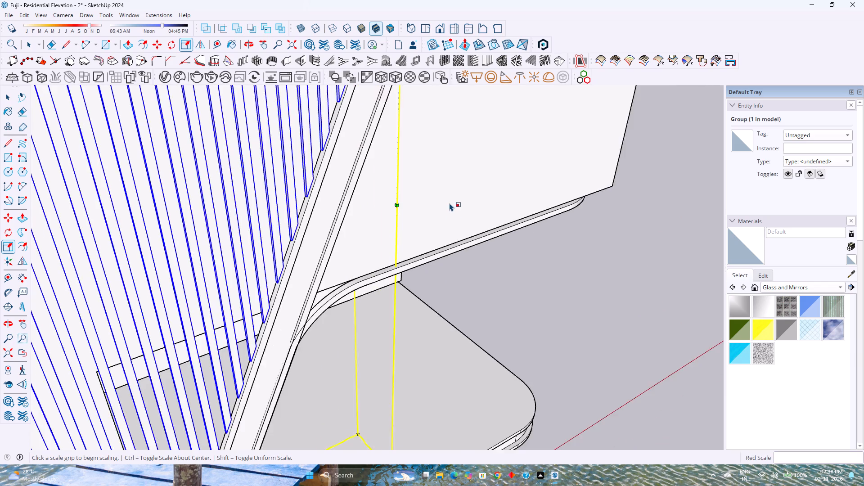
pyautogui.scroll(-3, 450, 203)
pyautogui.moveTo(432, 218); pyautogui.dragTo(366, 212, button='middle')
pyautogui.scroll(-10, 348, 193)
pyautogui.moveTo(349, 193); pyautogui.dragTo(297, 199, button='middle')
pyautogui.keyDown('shift'); pyautogui.moveTo(297, 198); pyautogui.dragTo(317, 288, button='middle'); pyautogui.keyUp('shift')
pyautogui.moveTo(312, 283); pyautogui.dragTo(267, 224, button='middle')
pyautogui.press('space')
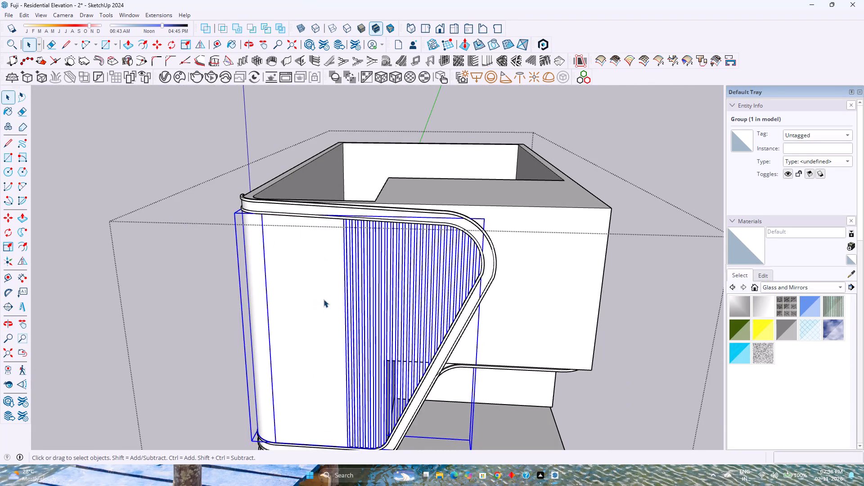
pyautogui.press('Escape')
pyautogui.scroll(-3, 416, 343)
pyautogui.moveTo(416, 344); pyautogui.dragTo(328, 283, button='middle')
pyautogui.scroll(-1, 328, 283)
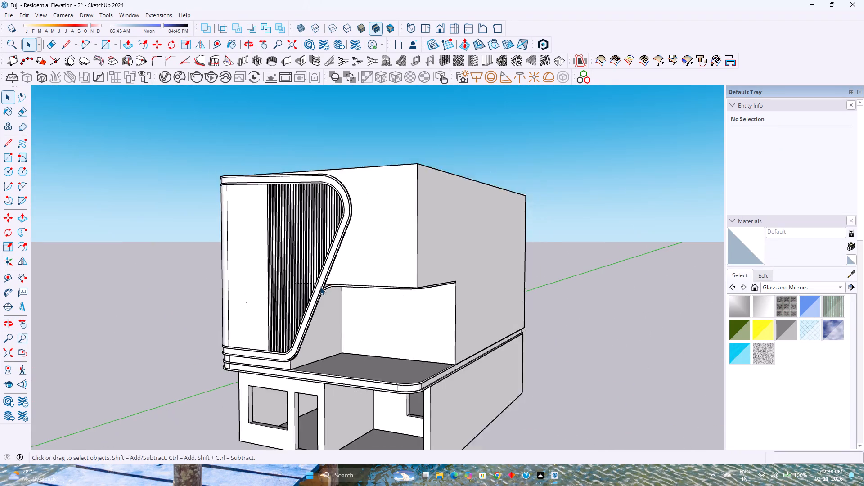
pyautogui.scroll(5, 319, 288)
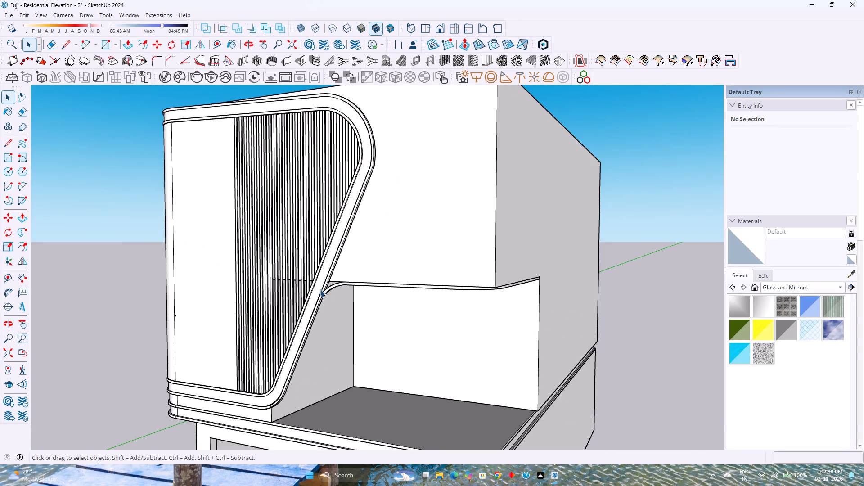
pyautogui.moveTo(320, 294); pyautogui.dragTo(287, 290, button='middle')
pyautogui.moveTo(259, 279); pyautogui.dragTo(258, 279, button='middle')
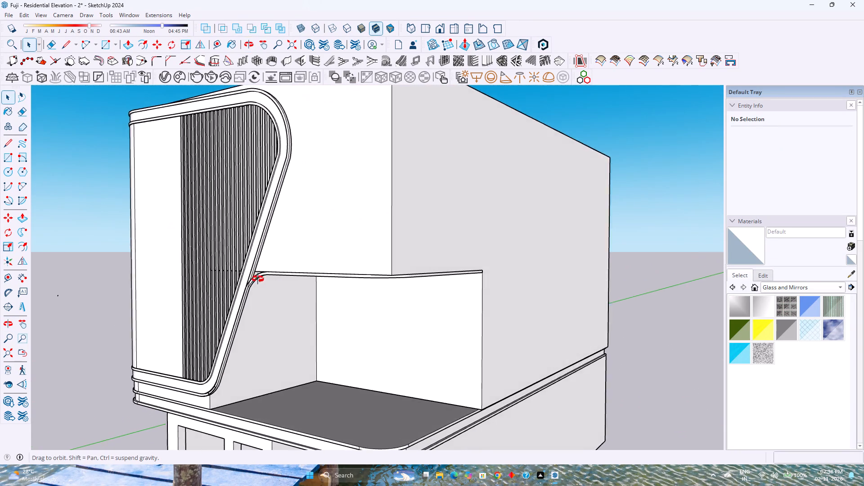
pyautogui.moveTo(258, 279); pyautogui.dragTo(429, 336, button='middle')
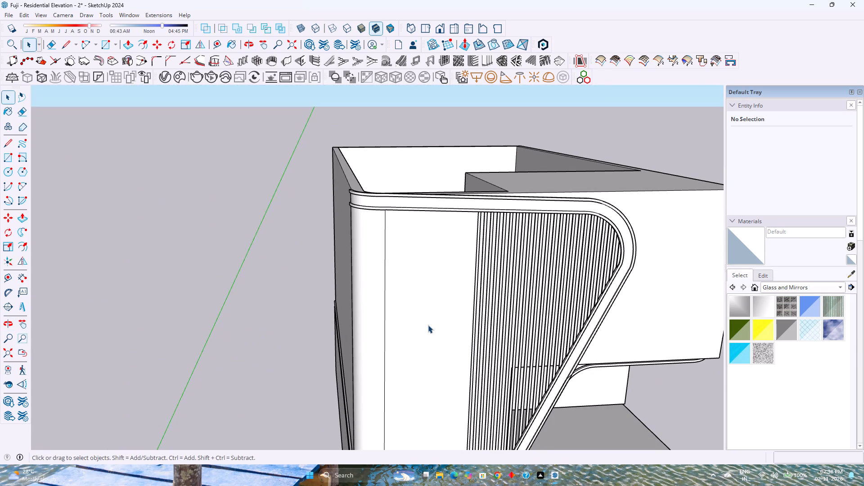
pyautogui.moveTo(394, 239); pyautogui.dragTo(316, 277, button='middle')
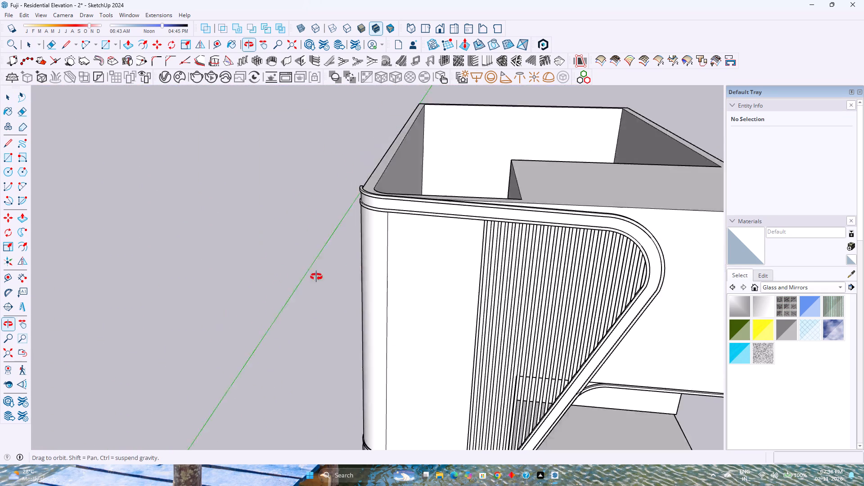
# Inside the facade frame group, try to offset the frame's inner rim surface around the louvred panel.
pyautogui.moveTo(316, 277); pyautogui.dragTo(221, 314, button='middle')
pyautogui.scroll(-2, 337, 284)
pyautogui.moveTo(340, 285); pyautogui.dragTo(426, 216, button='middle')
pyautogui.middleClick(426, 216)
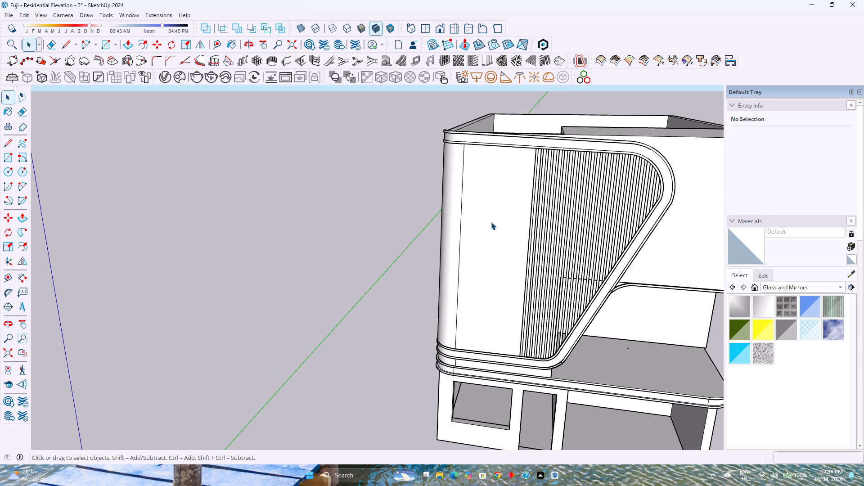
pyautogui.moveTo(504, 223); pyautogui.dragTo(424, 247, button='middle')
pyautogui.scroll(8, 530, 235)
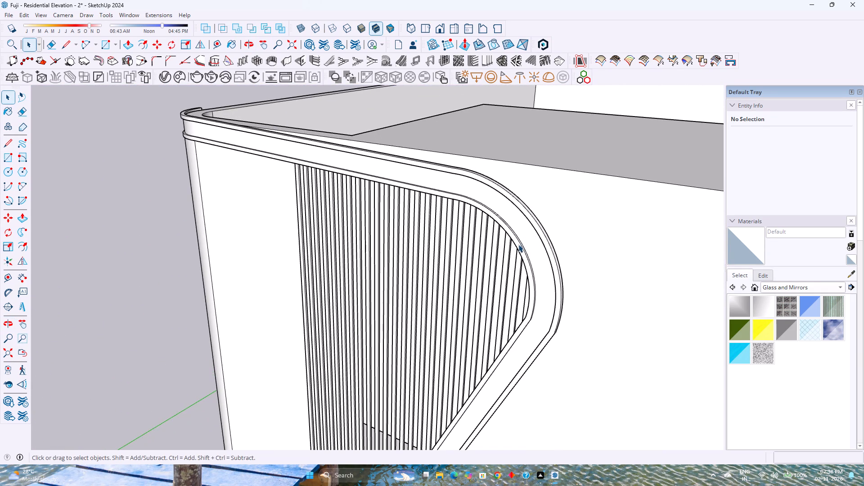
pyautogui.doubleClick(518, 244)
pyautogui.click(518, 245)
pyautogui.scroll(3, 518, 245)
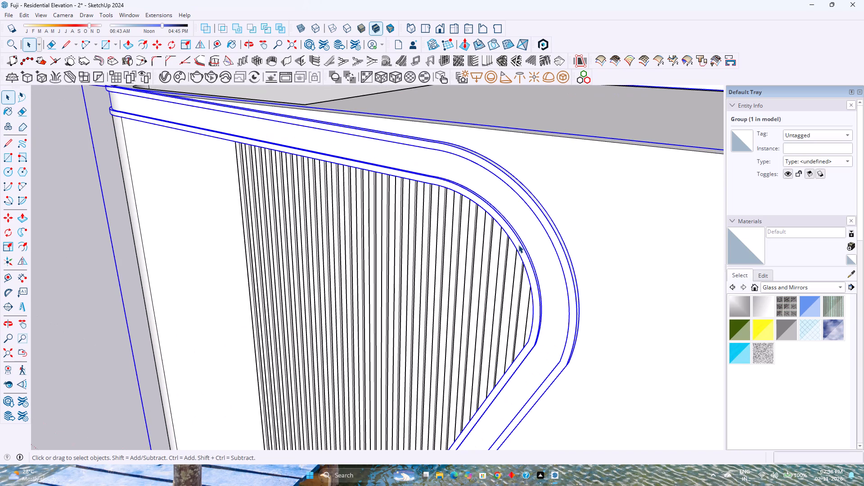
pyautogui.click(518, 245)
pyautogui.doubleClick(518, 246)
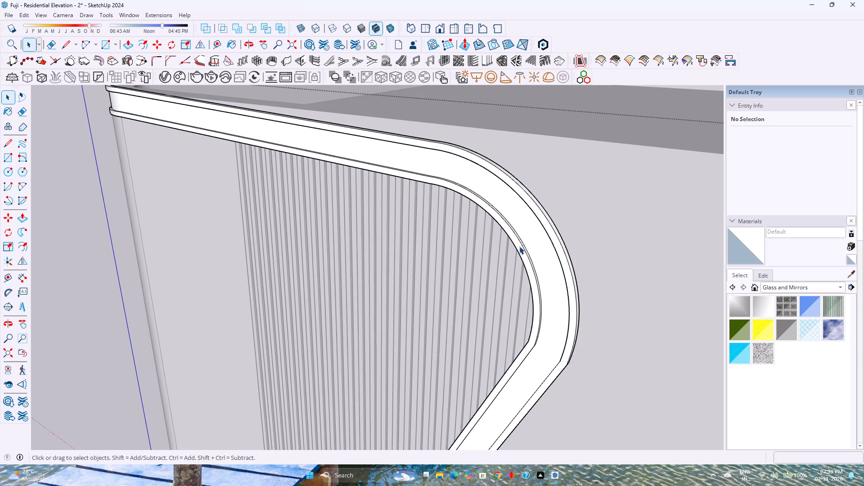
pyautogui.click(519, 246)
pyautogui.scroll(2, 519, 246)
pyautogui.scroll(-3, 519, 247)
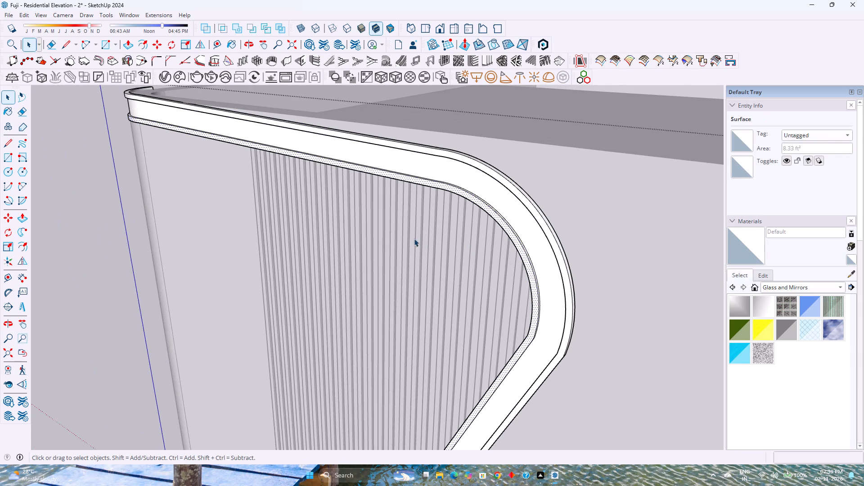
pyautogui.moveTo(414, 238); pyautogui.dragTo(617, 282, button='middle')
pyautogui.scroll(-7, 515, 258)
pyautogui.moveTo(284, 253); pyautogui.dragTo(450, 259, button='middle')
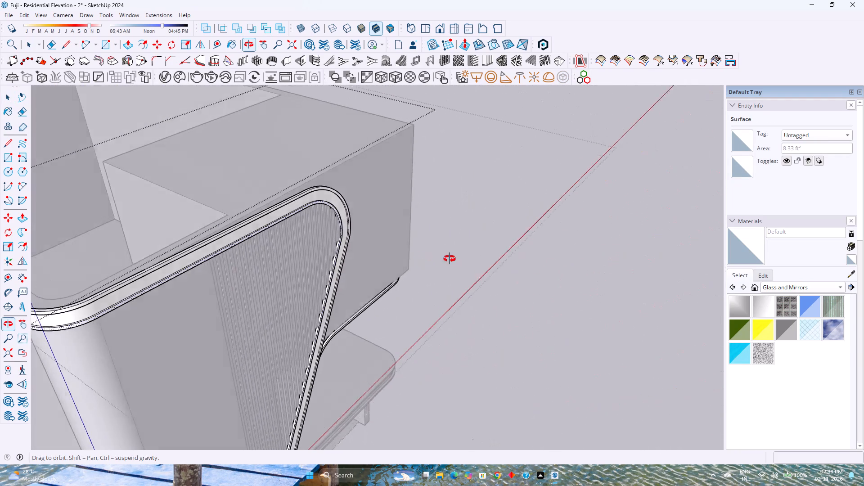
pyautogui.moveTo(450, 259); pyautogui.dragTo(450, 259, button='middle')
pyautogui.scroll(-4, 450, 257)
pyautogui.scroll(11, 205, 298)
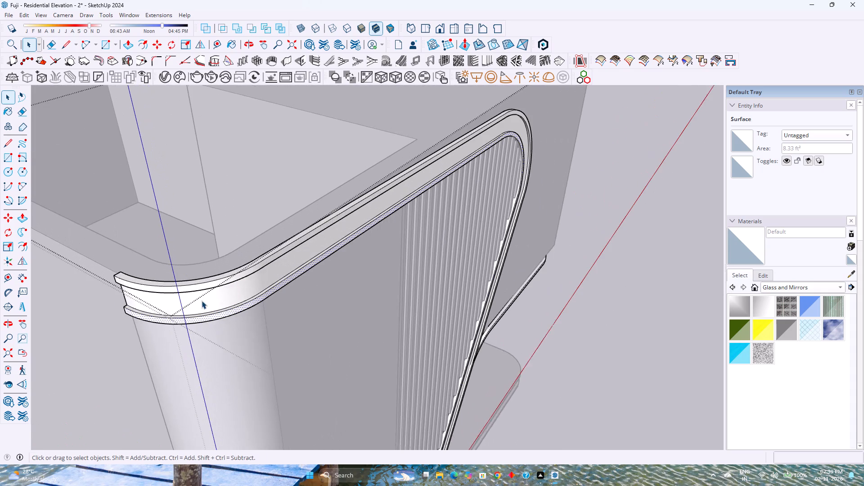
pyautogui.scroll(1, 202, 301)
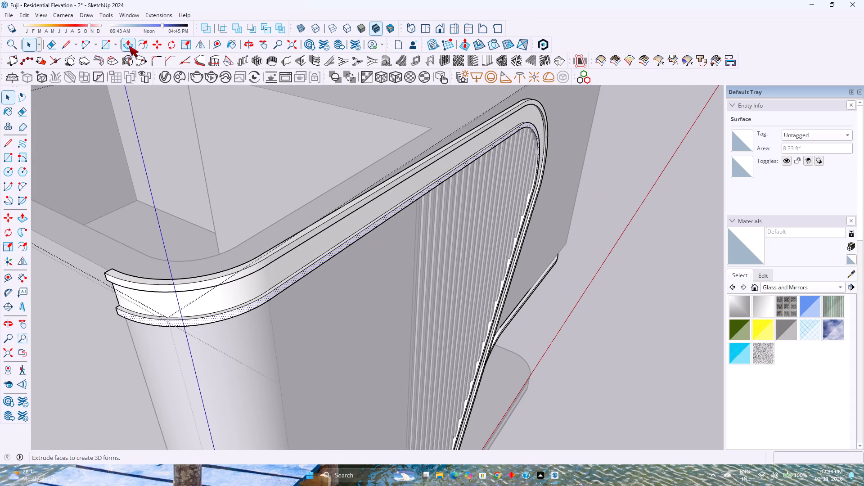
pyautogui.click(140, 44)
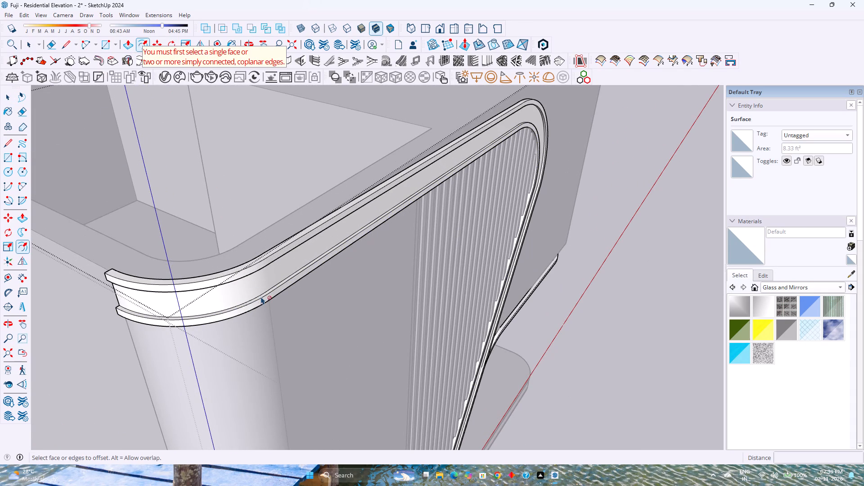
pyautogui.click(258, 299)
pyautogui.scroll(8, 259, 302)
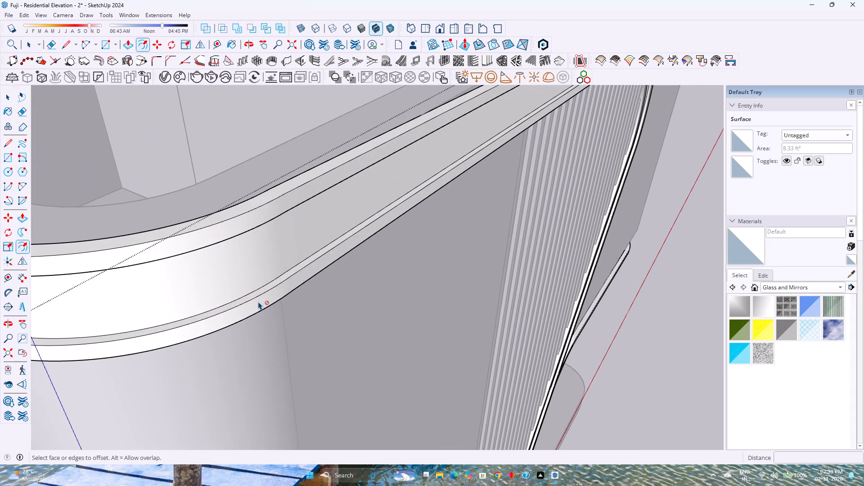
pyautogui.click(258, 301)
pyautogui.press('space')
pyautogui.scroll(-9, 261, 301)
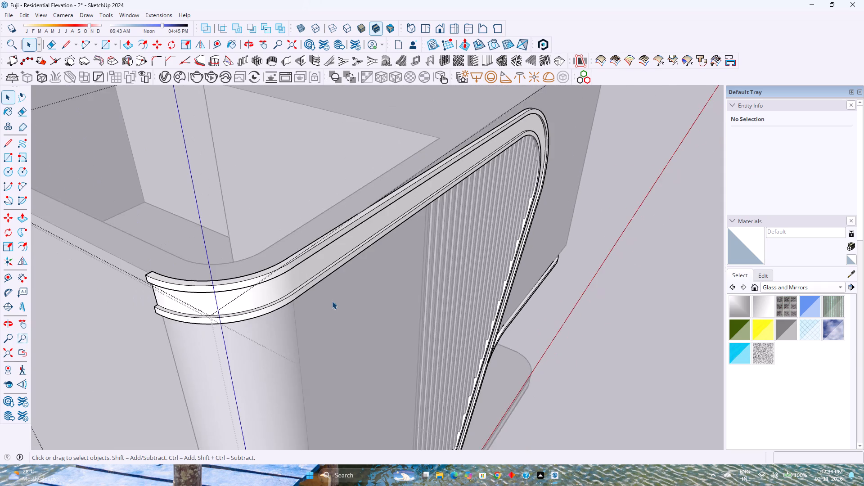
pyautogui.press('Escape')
# Examine the louvred panel's fit in the facade frame from below, the front and above, including the frame's lower corner.
pyautogui.scroll(-3, 344, 299)
pyautogui.moveTo(376, 308); pyautogui.dragTo(215, 208, button='middle')
pyautogui.scroll(-4, 214, 207)
pyautogui.moveTo(328, 295); pyautogui.dragTo(207, 195, button='middle')
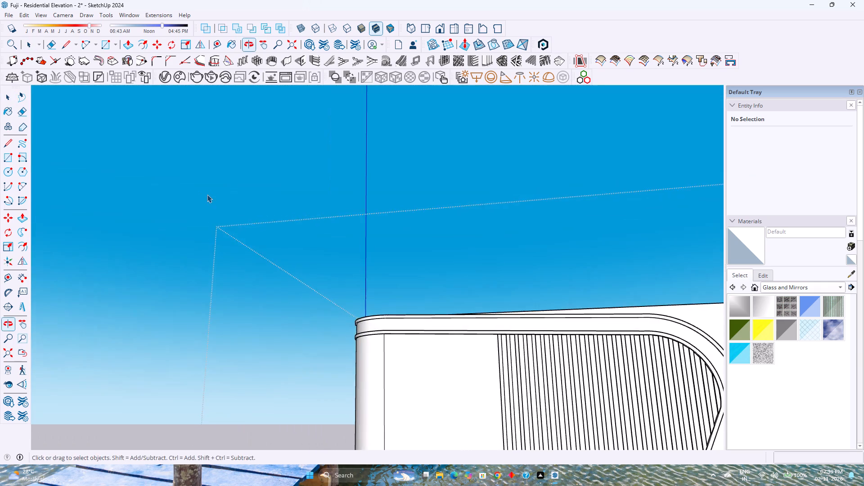
pyautogui.scroll(-8, 208, 194)
pyautogui.keyDown('shift'); pyautogui.moveTo(364, 288); pyautogui.dragTo(310, 174, button='middle'); pyautogui.keyUp('shift')
pyautogui.moveTo(328, 303); pyautogui.dragTo(254, 250, button='middle')
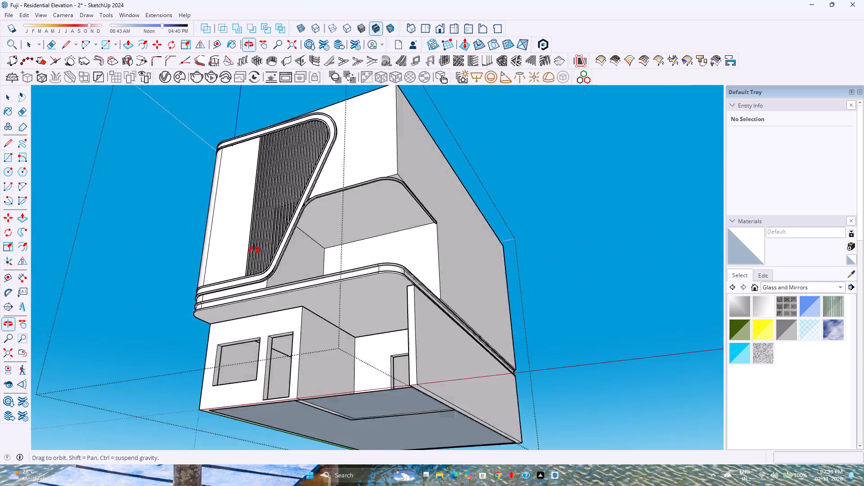
pyautogui.moveTo(254, 250); pyautogui.dragTo(229, 278, button='middle')
pyautogui.middleClick(229, 278)
pyautogui.scroll(4, 231, 268)
pyautogui.keyDown('shift'); pyautogui.moveTo(231, 267); pyautogui.dragTo(272, 230, button='middle'); pyautogui.keyUp('shift')
pyautogui.keyDown('shift'); pyautogui.scroll(1, 272, 230); pyautogui.keyUp('shift')
pyautogui.scroll(4, 285, 231)
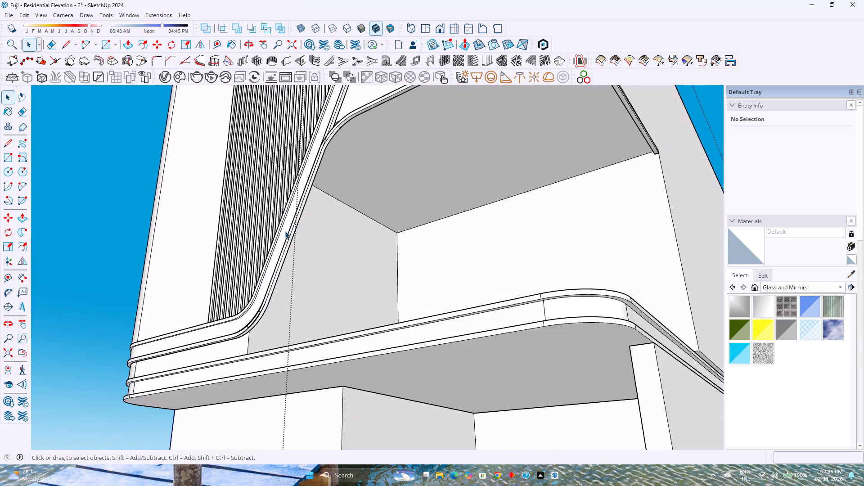
pyautogui.moveTo(285, 231); pyautogui.dragTo(317, 351, button='middle')
pyautogui.scroll(4, 279, 308)
pyautogui.moveTo(254, 271); pyautogui.dragTo(346, 396, button='middle')
pyautogui.scroll(1, 360, 386)
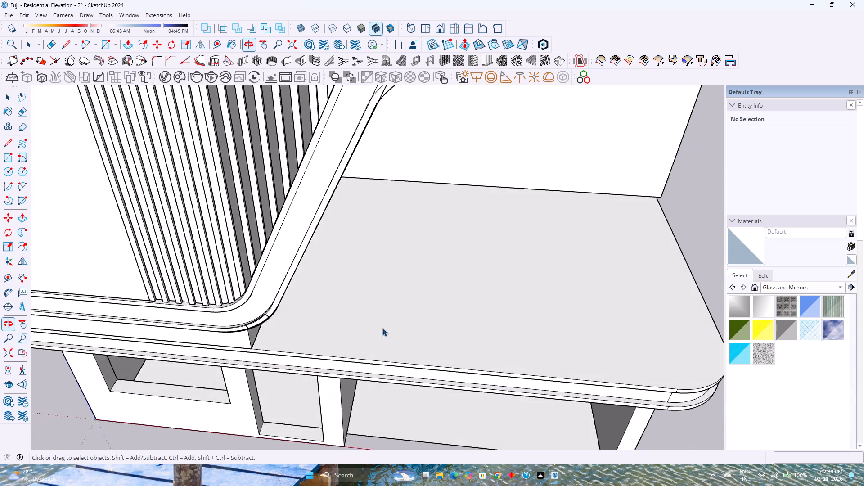
pyautogui.scroll(-3, 373, 297)
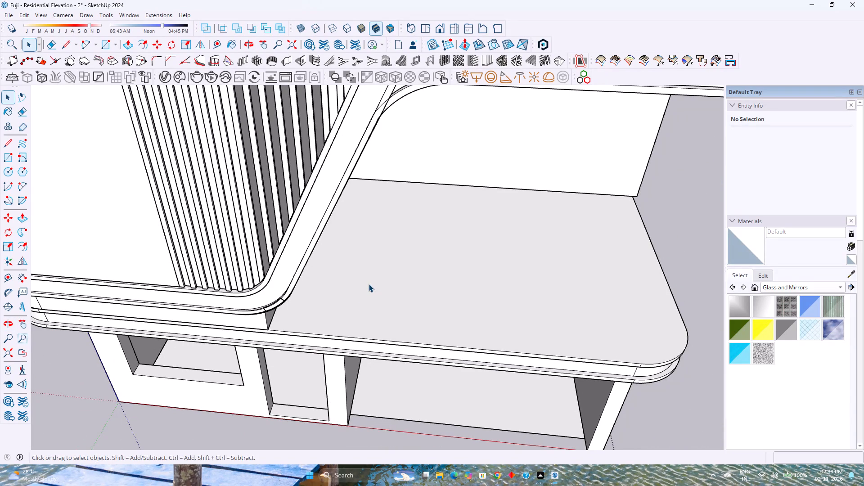
pyautogui.scroll(-5, 369, 284)
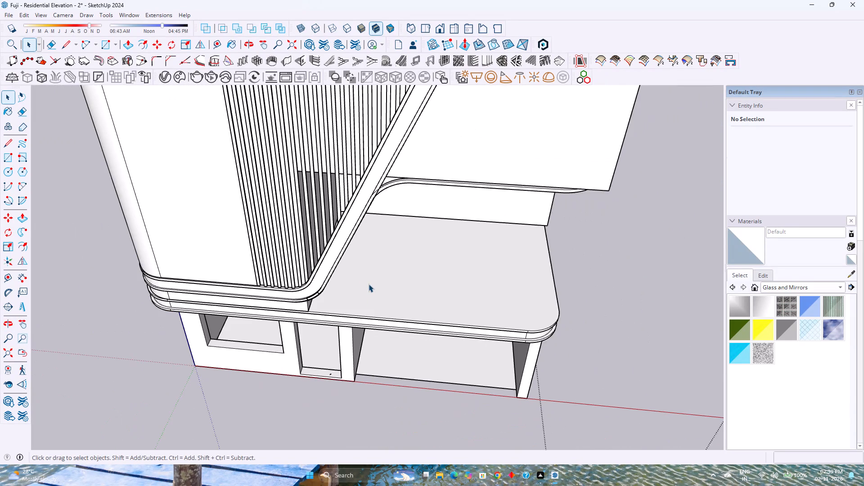
pyautogui.moveTo(369, 284); pyautogui.dragTo(374, 268, button='middle')
pyautogui.middleClick(374, 268)
pyautogui.scroll(-2, 374, 268)
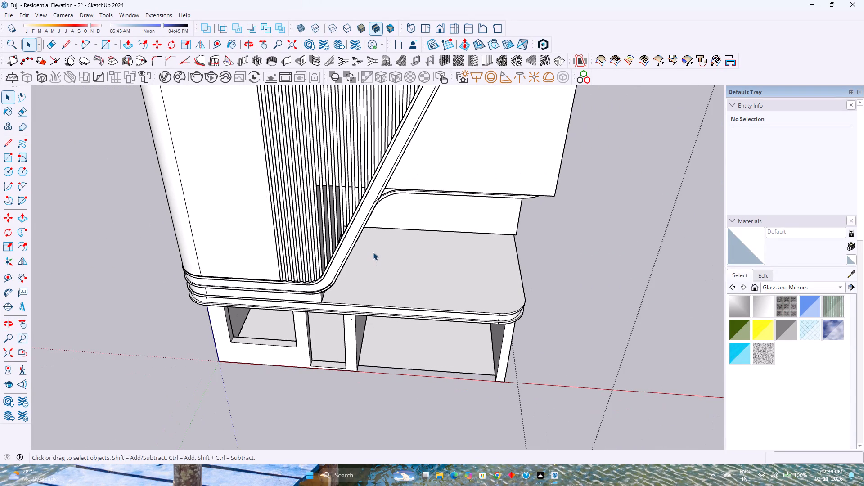
# Undo the panel's scaling and placement, back to the plain panel beside the house with its louvres separate, and exit the open group.
pyautogui.click(404, 182)
pyautogui.hotkey('ctrl', 'z')
pyautogui.hotkey('ctrl', 'z')
pyautogui.hotkey('ctrl', 'z')
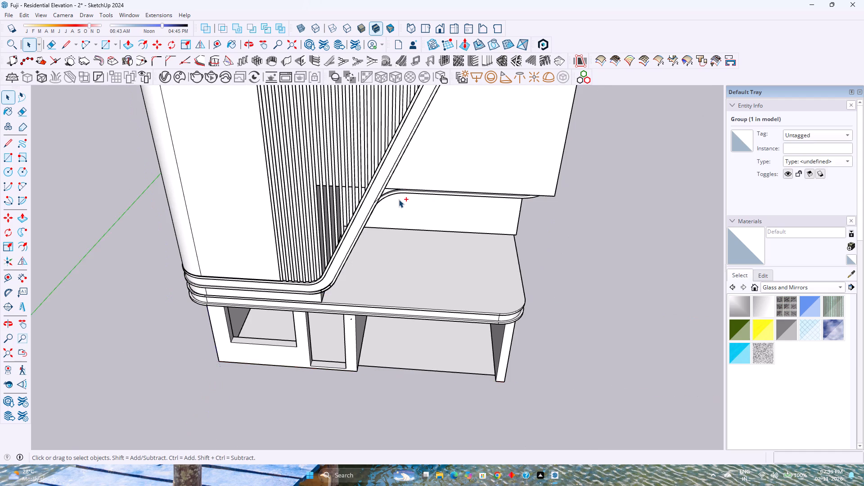
pyautogui.hotkey('ctrl', 'z')
pyautogui.hotkey('ctrl', 'z')
pyautogui.hotkey('ctrl', 'z')
pyautogui.hotkey('ctrl', 'z')
pyautogui.hotkey('ctrl', 'z')
pyautogui.hotkey('ctrl', 'z')
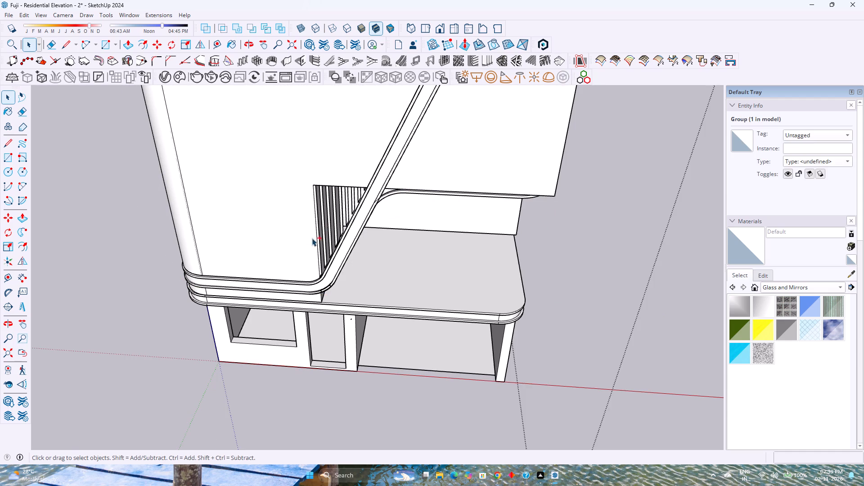
pyautogui.hotkey('ctrl', 'z')
pyautogui.hotkey('ctrl', 'z')
pyautogui.hotkey('ctrl', 'z')
pyautogui.hotkey('ctrl', 'z')
pyautogui.hotkey('ctrl', 'z')
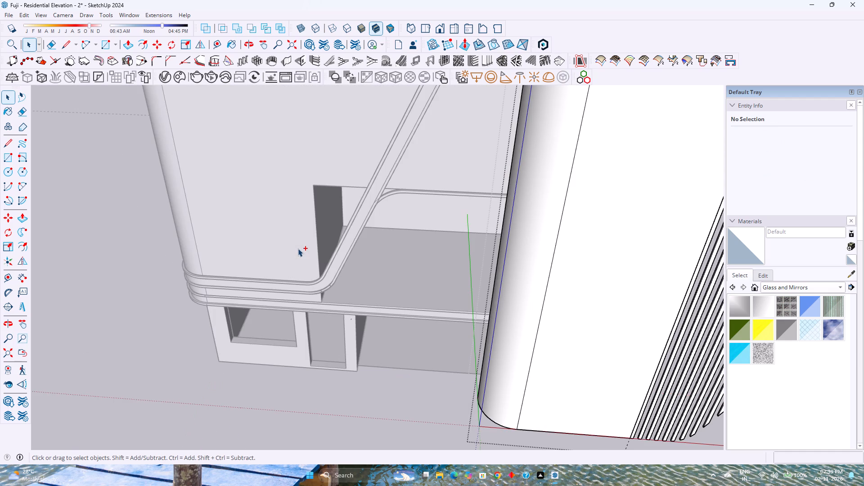
pyautogui.hotkey('ctrl', 'z')
pyautogui.scroll(-5, 298, 248)
pyautogui.hotkey('ctrl', 'z')
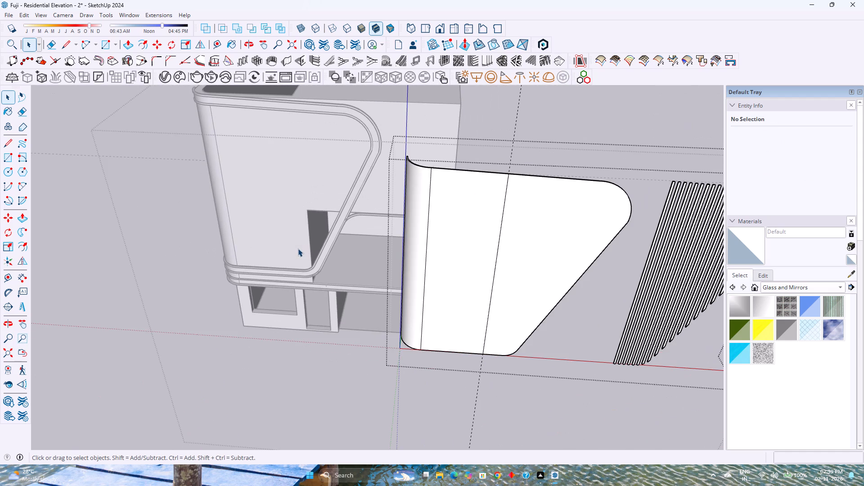
pyautogui.keyDown('shift'); pyautogui.moveTo(330, 274); pyautogui.dragTo(189, 288, button='middle'); pyautogui.keyUp('shift')
pyautogui.middleClick(189, 288)
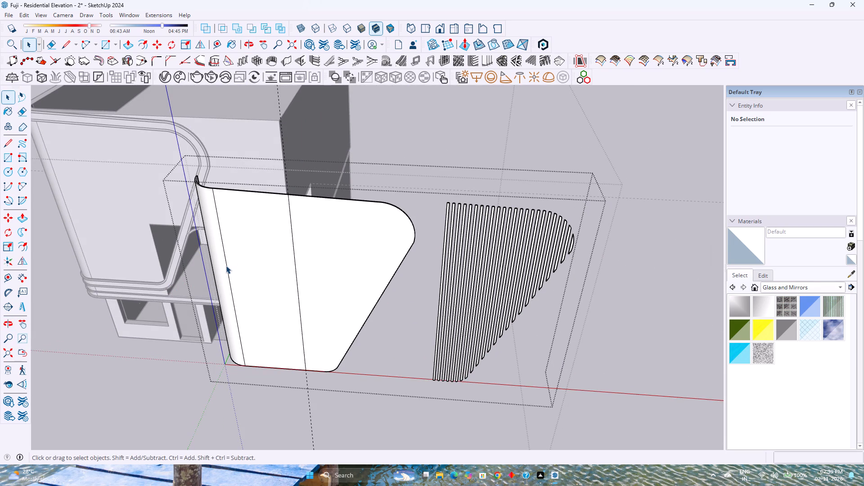
pyautogui.press('Escape')
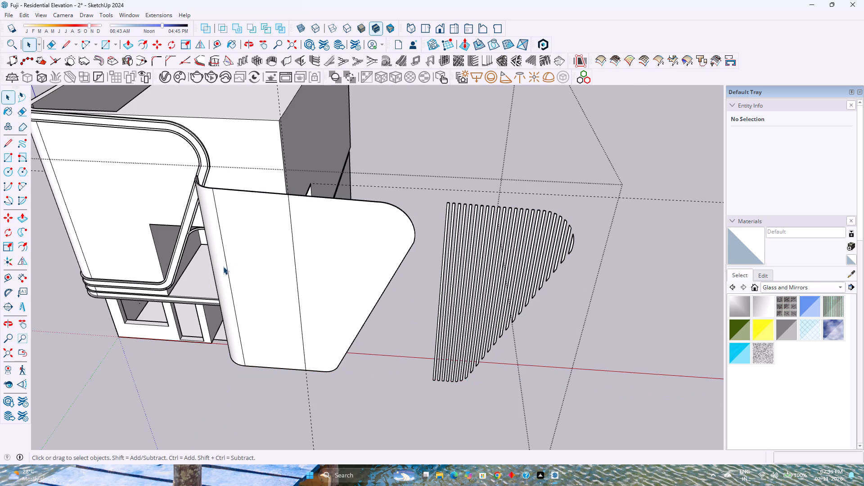
# Open the facade frame group and select the narrow rim strip surface running behind the frame's diagonal member.
pyautogui.scroll(6, 189, 268)
pyautogui.moveTo(181, 256); pyautogui.dragTo(255, 258, button='middle')
pyautogui.middleClick(255, 258)
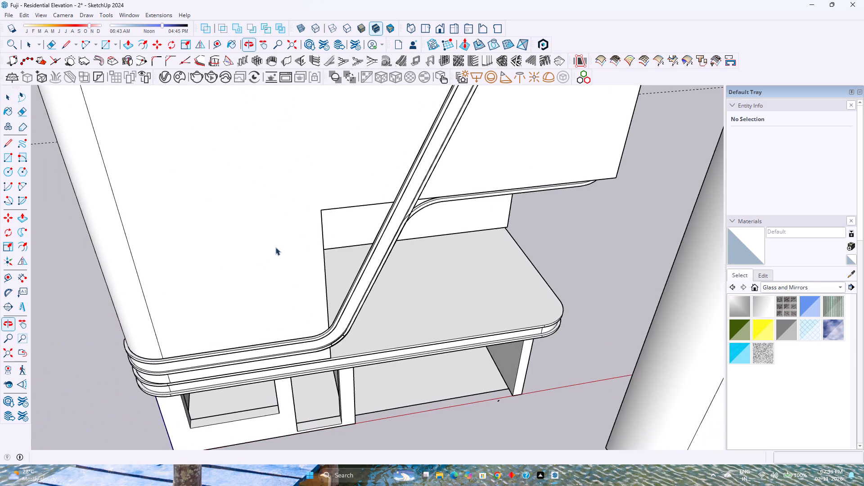
pyautogui.keyDown('shift'); pyautogui.moveTo(362, 225); pyautogui.dragTo(297, 243, button='middle'); pyautogui.keyUp('shift')
pyautogui.doubleClick(325, 232)
pyautogui.scroll(4, 325, 232)
pyautogui.click(325, 231)
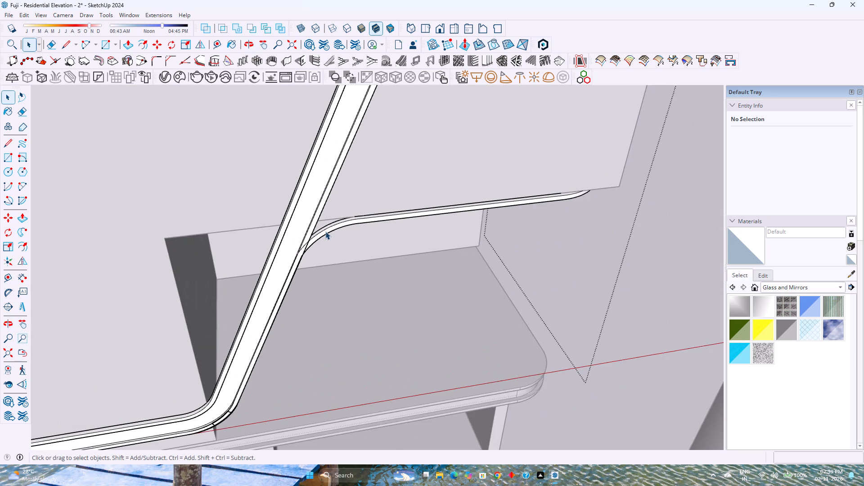
pyautogui.scroll(5, 325, 231)
pyautogui.tripleClick(328, 230)
pyautogui.click(331, 229)
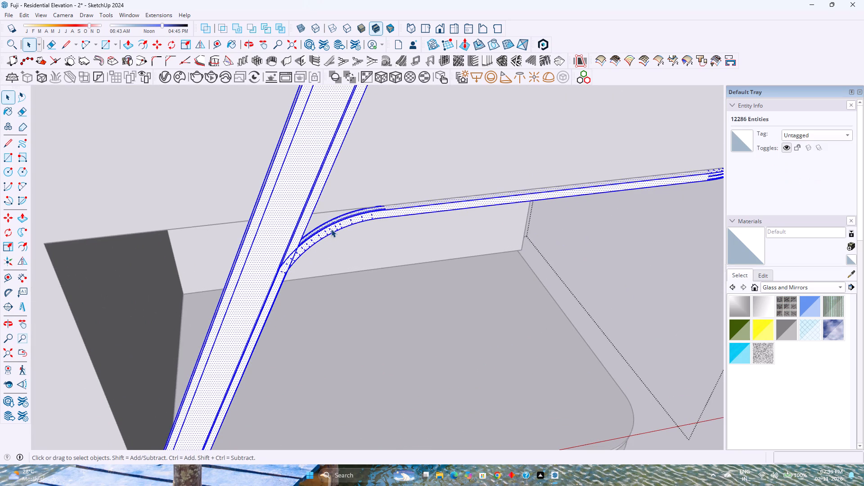
pyautogui.click(331, 229)
pyautogui.scroll(4, 331, 225)
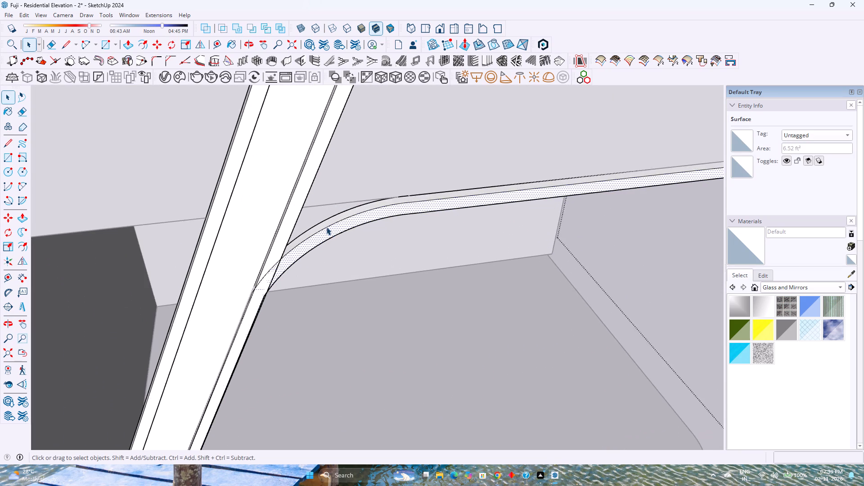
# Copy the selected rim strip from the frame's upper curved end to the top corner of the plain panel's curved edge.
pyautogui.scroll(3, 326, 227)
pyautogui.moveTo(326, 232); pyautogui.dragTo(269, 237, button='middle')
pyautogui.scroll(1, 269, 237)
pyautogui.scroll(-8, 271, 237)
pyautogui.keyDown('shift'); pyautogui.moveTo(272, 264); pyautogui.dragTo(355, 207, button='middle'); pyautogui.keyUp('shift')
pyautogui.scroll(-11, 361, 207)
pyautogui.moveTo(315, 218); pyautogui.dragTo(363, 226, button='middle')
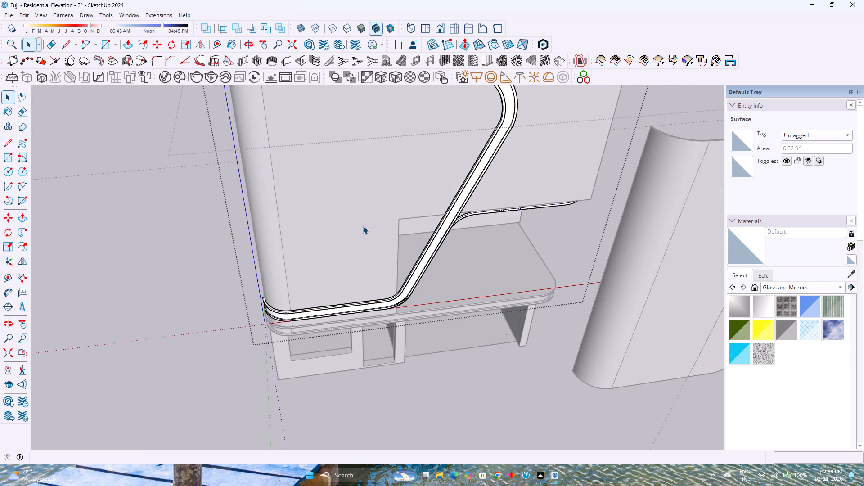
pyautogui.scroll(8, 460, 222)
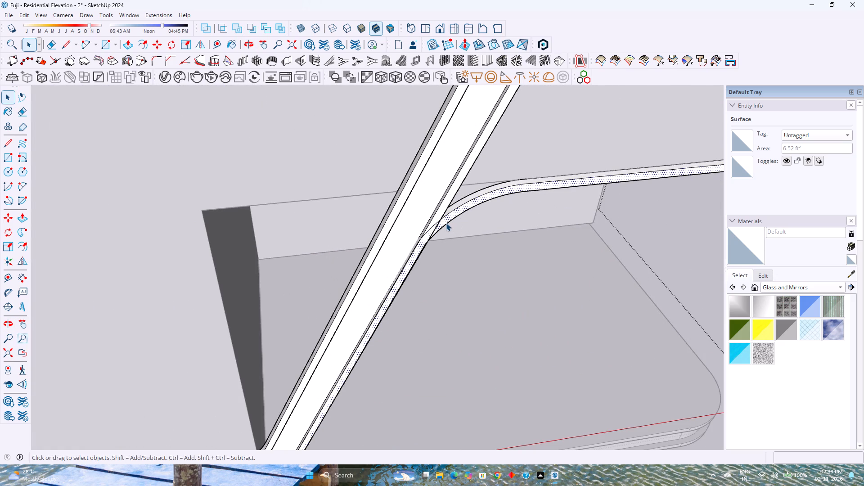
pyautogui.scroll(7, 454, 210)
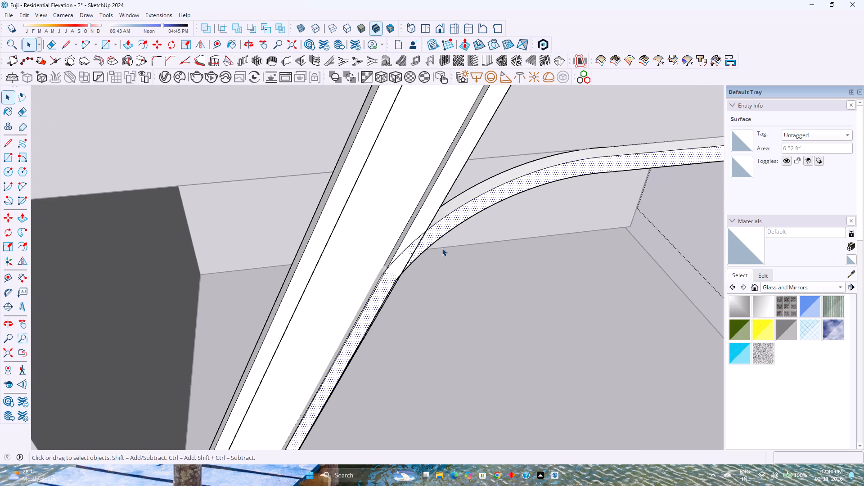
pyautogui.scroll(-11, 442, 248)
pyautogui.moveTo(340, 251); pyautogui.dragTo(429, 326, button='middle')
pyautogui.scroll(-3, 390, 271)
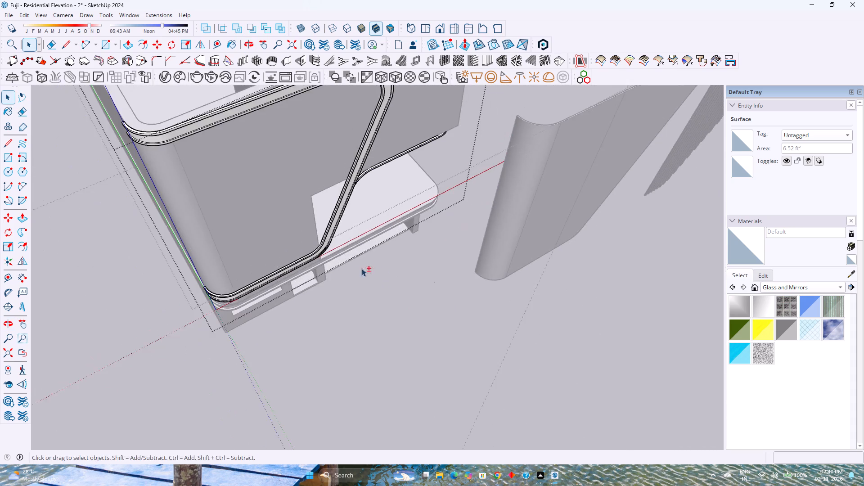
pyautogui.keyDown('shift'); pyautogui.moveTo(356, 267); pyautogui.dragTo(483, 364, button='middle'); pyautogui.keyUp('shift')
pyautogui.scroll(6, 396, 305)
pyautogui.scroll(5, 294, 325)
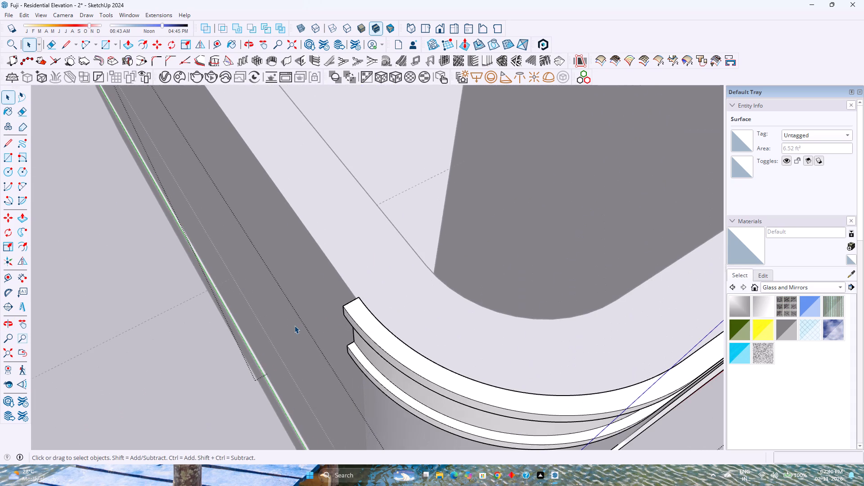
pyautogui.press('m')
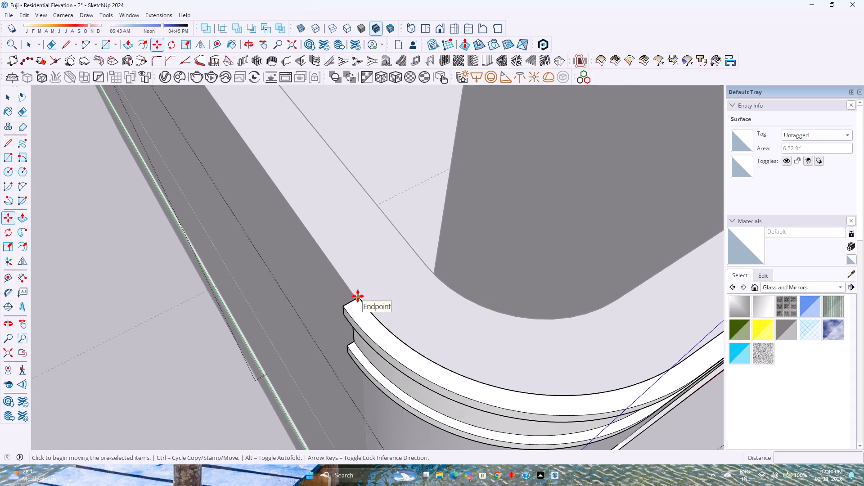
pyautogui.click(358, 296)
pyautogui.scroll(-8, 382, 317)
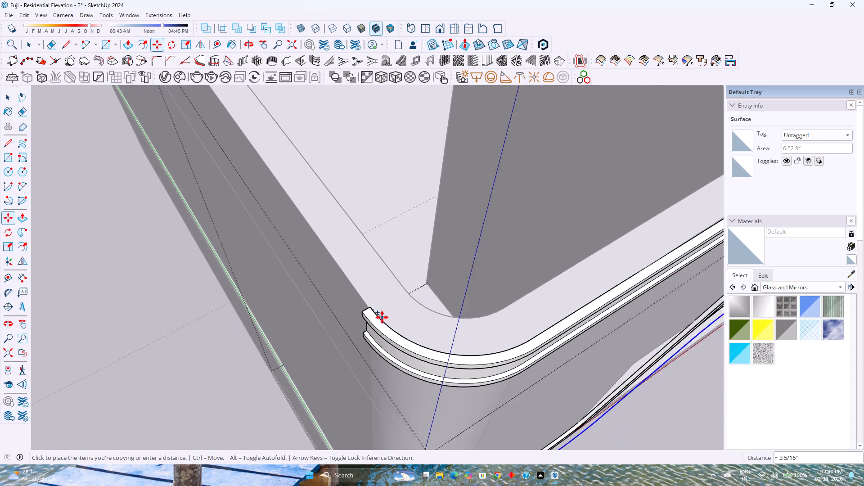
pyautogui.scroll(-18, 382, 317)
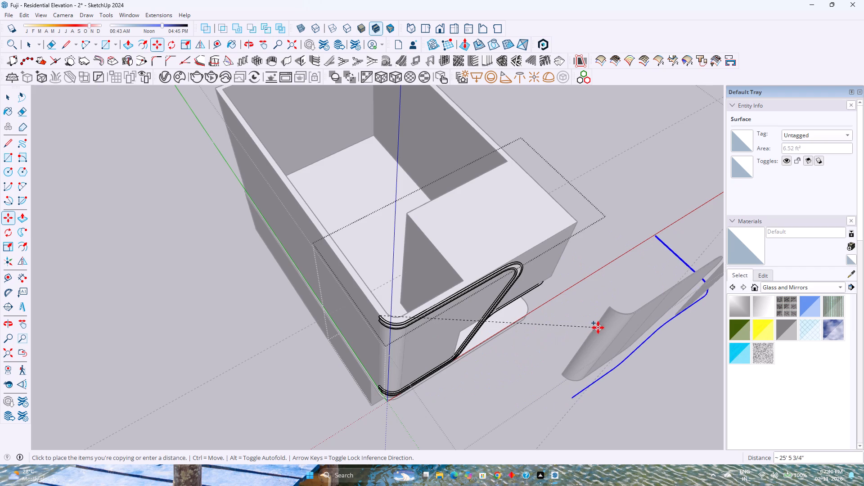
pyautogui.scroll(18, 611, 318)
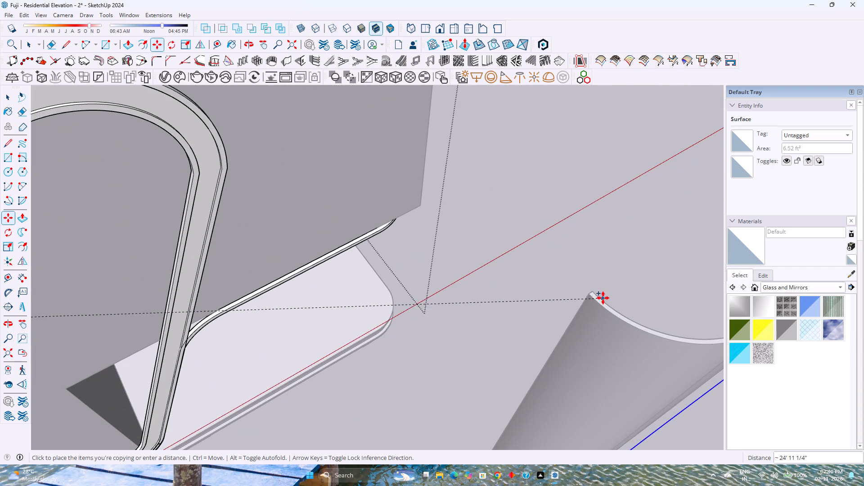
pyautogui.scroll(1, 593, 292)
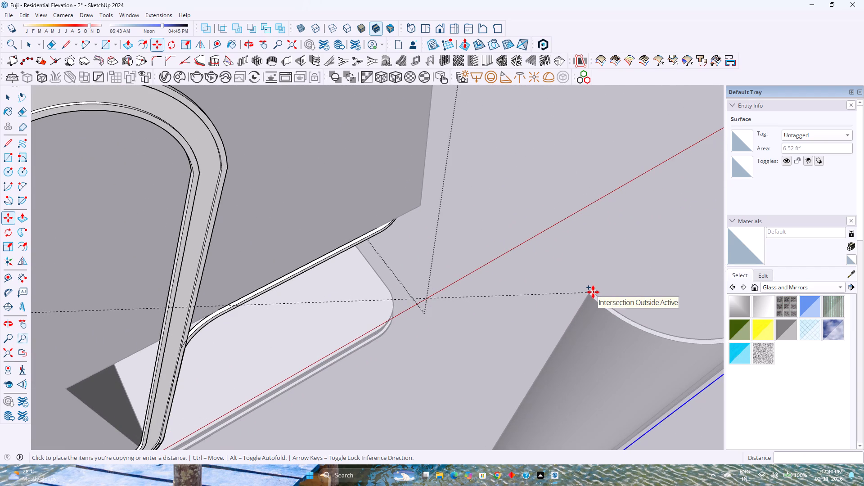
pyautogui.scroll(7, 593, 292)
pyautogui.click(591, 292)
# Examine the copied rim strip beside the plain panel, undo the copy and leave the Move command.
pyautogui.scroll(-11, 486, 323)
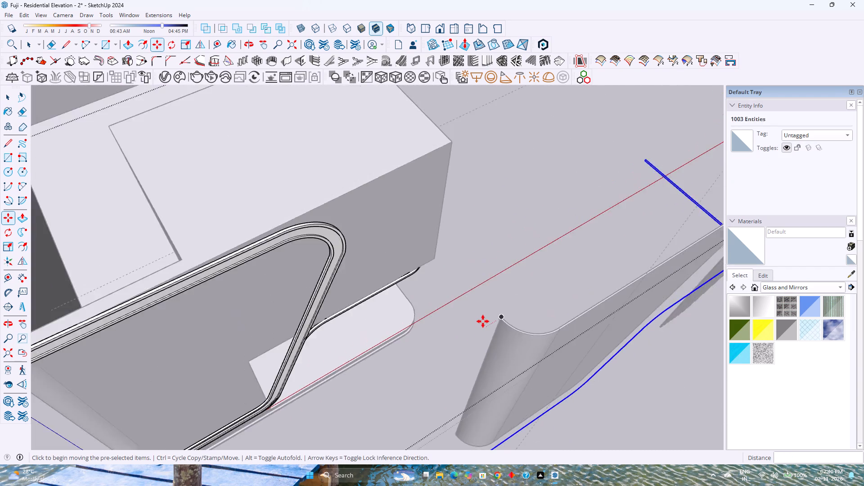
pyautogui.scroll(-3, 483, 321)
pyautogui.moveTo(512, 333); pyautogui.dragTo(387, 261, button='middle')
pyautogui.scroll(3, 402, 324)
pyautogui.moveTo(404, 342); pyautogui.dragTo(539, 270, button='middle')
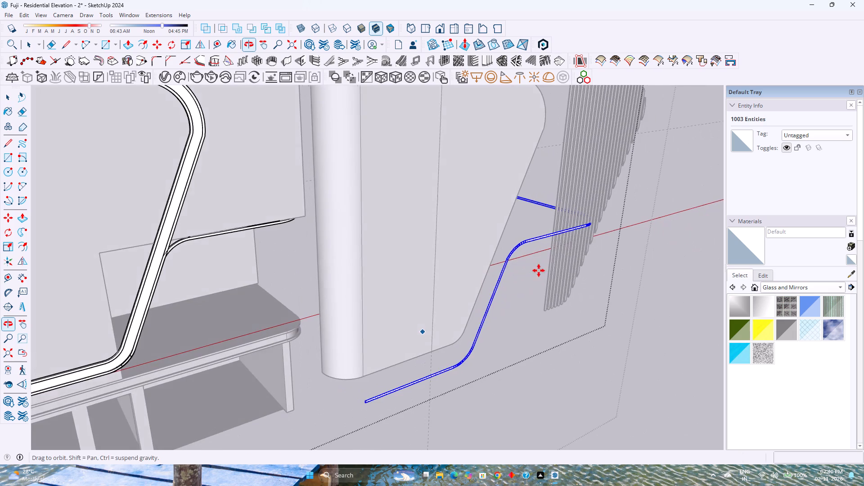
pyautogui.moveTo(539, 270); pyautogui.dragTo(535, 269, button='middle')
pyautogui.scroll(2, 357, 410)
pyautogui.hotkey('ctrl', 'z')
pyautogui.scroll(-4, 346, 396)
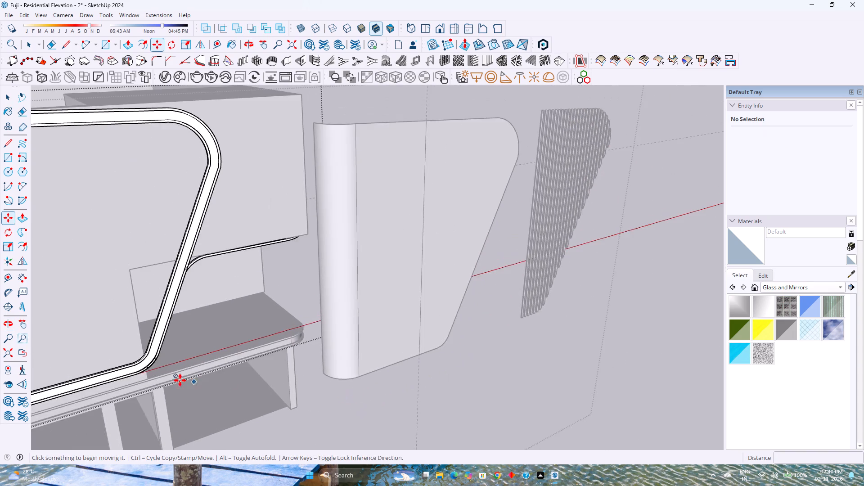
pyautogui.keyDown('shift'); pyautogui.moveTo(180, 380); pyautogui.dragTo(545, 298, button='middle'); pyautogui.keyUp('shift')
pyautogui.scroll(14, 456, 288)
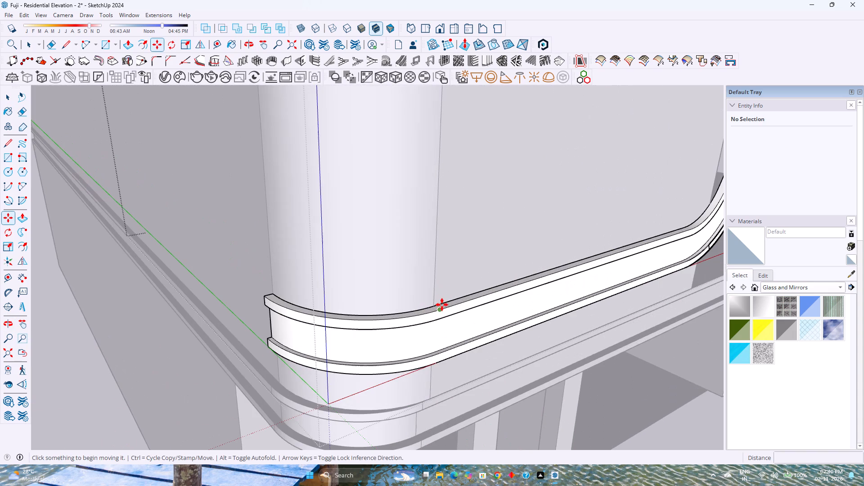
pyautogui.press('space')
# Copy the narrow rim strip about 24' 8 7/8" from the facade's lower bend line to the matching lower endpoint of the plain panel.
pyautogui.scroll(-3, 491, 316)
pyautogui.keyDown('shift'); pyautogui.moveTo(537, 317); pyautogui.dragTo(217, 407, button='middle'); pyautogui.keyUp('shift')
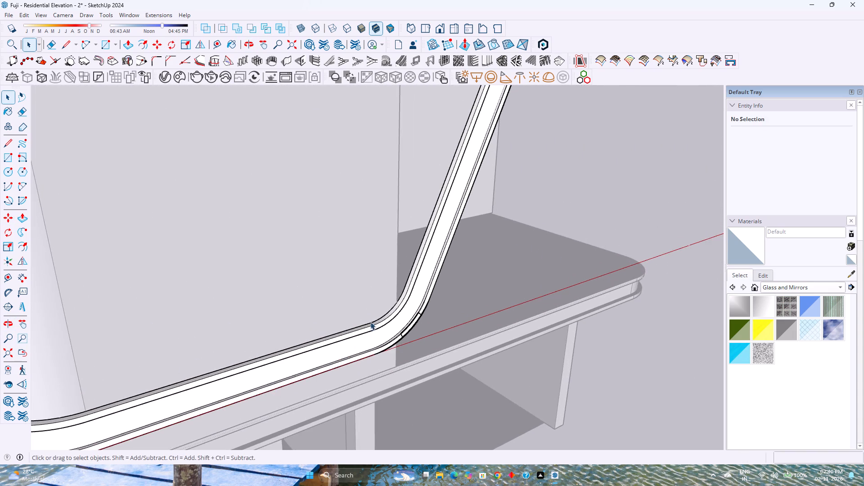
pyautogui.scroll(-3, 435, 260)
pyautogui.keyDown('shift'); pyautogui.moveTo(451, 249); pyautogui.dragTo(252, 449, button='middle'); pyautogui.keyUp('shift')
pyautogui.scroll(2, 316, 337)
pyautogui.keyDown('shift'); pyautogui.moveTo(308, 349); pyautogui.dragTo(575, 207, button='middle'); pyautogui.keyUp('shift')
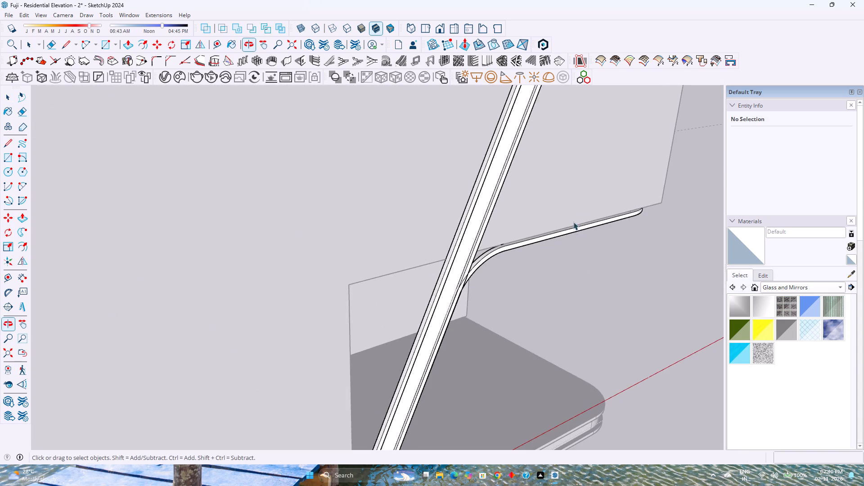
pyautogui.scroll(6, 558, 239)
pyautogui.click(469, 258)
pyautogui.scroll(4, 469, 258)
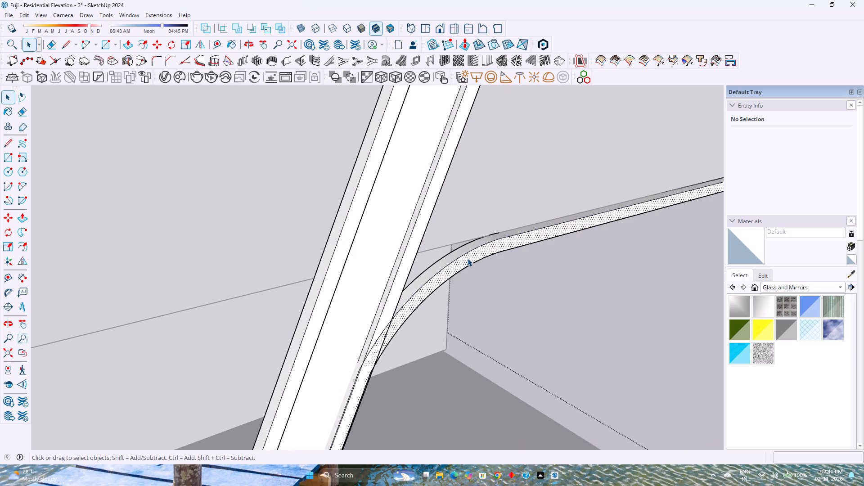
pyautogui.scroll(-17, 468, 258)
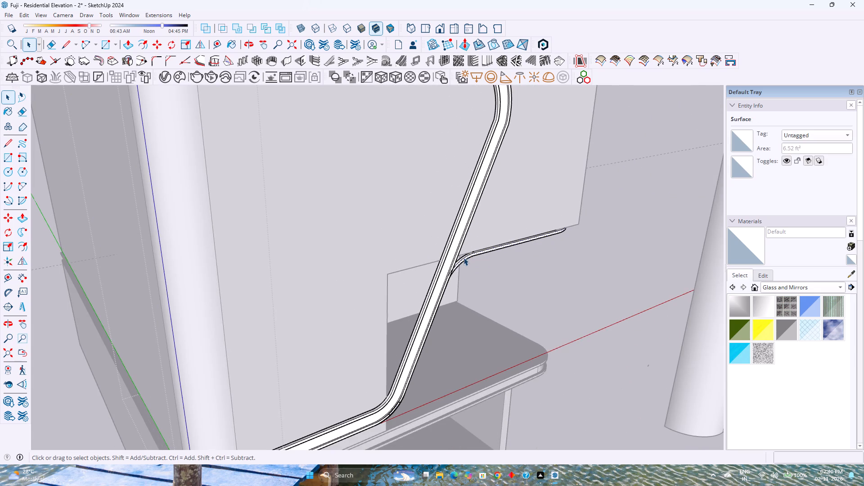
pyautogui.press('m')
pyautogui.keyDown('shift'); pyautogui.scroll(-1, 307, 367); pyautogui.keyUp('shift')
pyautogui.keyDown('shift'); pyautogui.moveTo(307, 367); pyautogui.dragTo(301, 269, button='middle'); pyautogui.keyUp('shift')
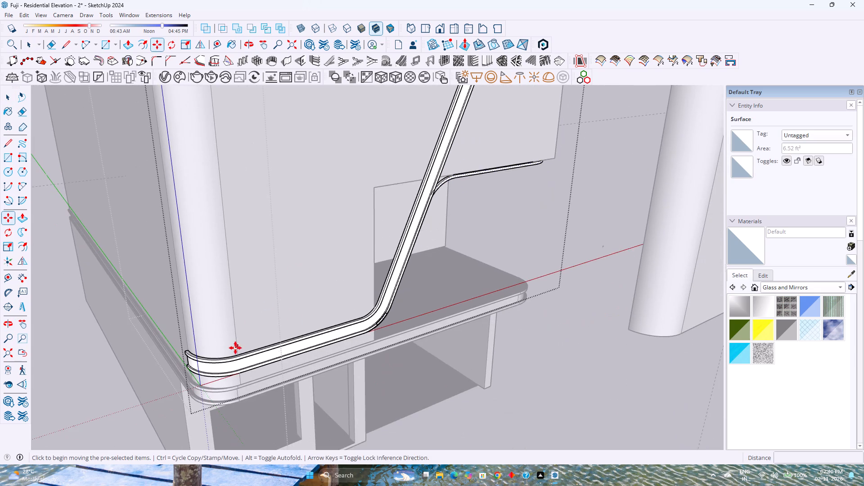
pyautogui.scroll(20, 235, 349)
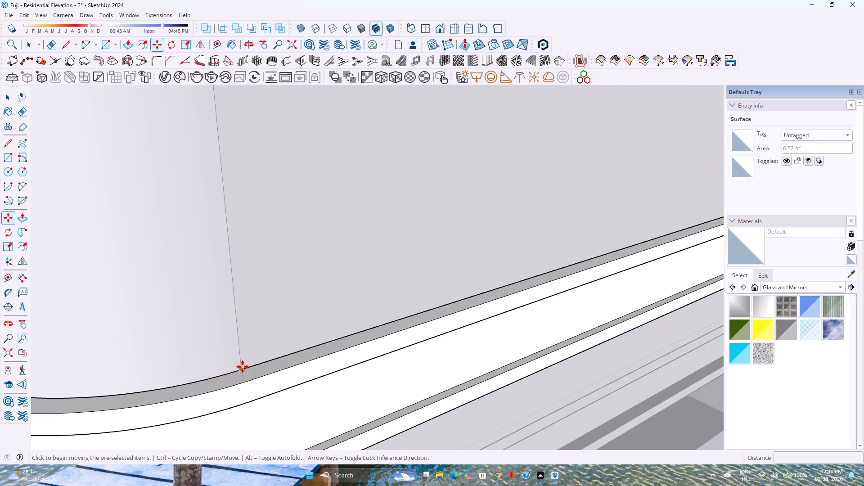
pyautogui.click(243, 368)
pyautogui.scroll(-20, 284, 345)
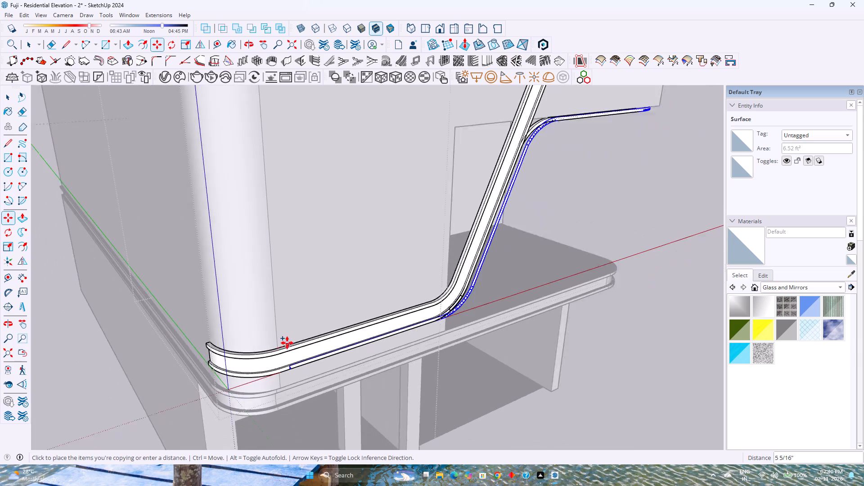
pyautogui.keyDown('shift'); pyautogui.moveTo(411, 362); pyautogui.dragTo(193, 316, button='middle'); pyautogui.keyUp('shift')
pyautogui.scroll(-3, 189, 315)
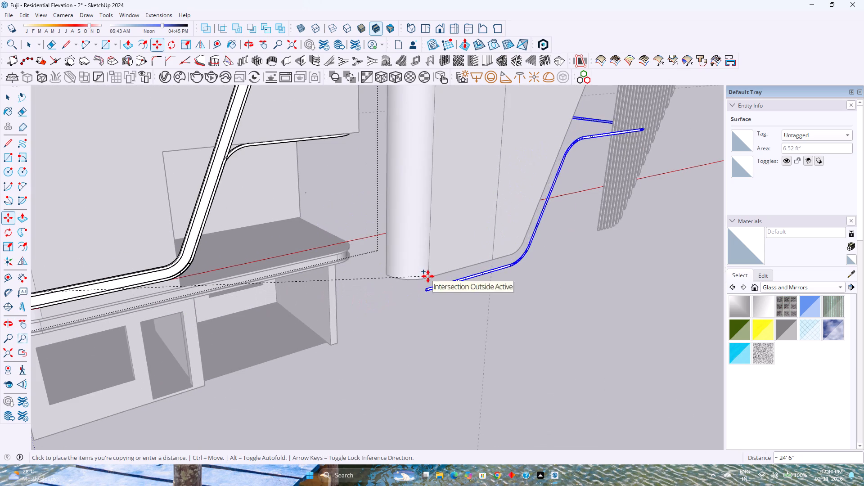
pyautogui.scroll(8, 429, 278)
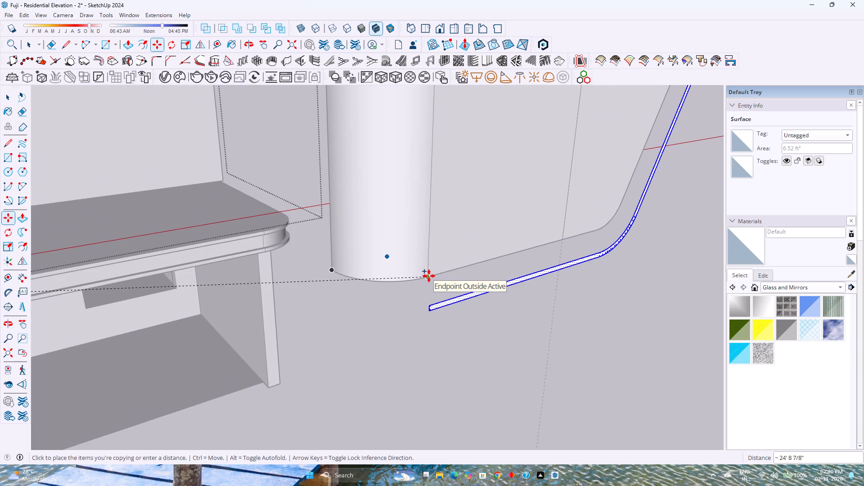
pyautogui.click(429, 276)
# Move the copied rim strip up about 1' 3/16" so its end meets the lower endpoint of the plain panel's bend line.
pyautogui.moveTo(467, 272); pyautogui.dragTo(289, 283, button='middle')
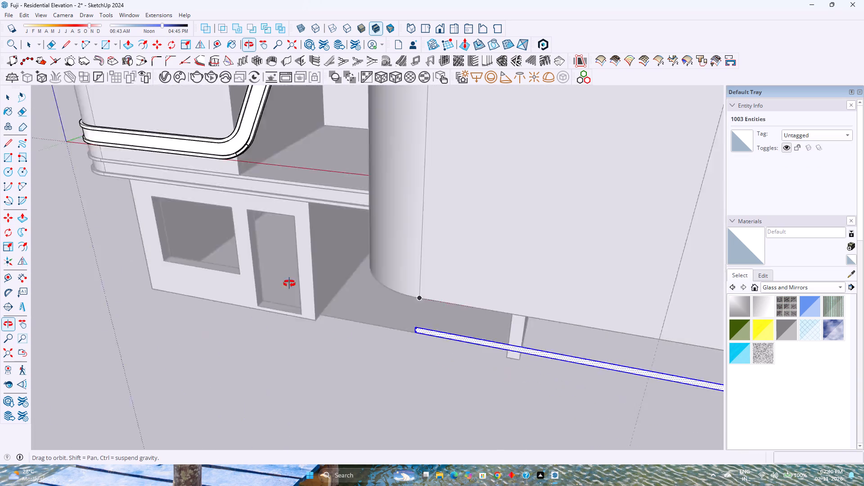
pyautogui.moveTo(289, 283); pyautogui.dragTo(367, 242, button='middle')
pyautogui.scroll(-4, 370, 242)
pyautogui.keyDown('shift'); pyautogui.moveTo(460, 234); pyautogui.dragTo(365, 298, button='middle'); pyautogui.keyUp('shift')
pyautogui.scroll(2, 344, 365)
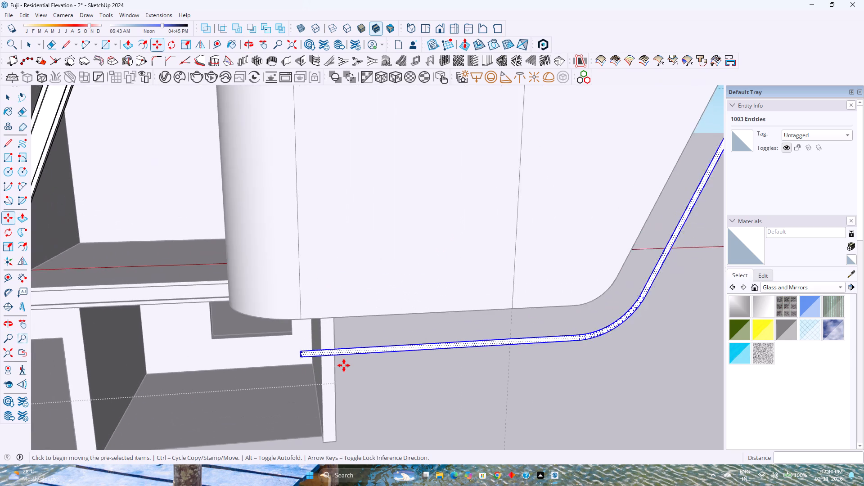
pyautogui.scroll(4, 344, 365)
pyautogui.click(269, 349)
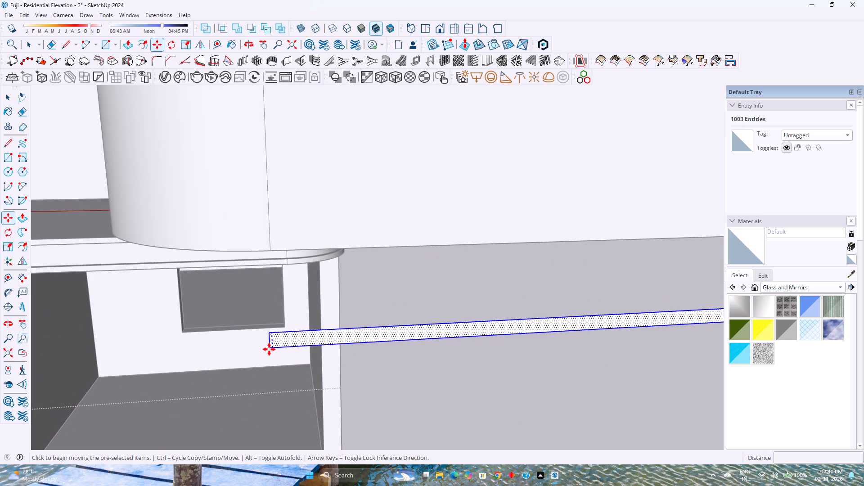
pyautogui.click(269, 247)
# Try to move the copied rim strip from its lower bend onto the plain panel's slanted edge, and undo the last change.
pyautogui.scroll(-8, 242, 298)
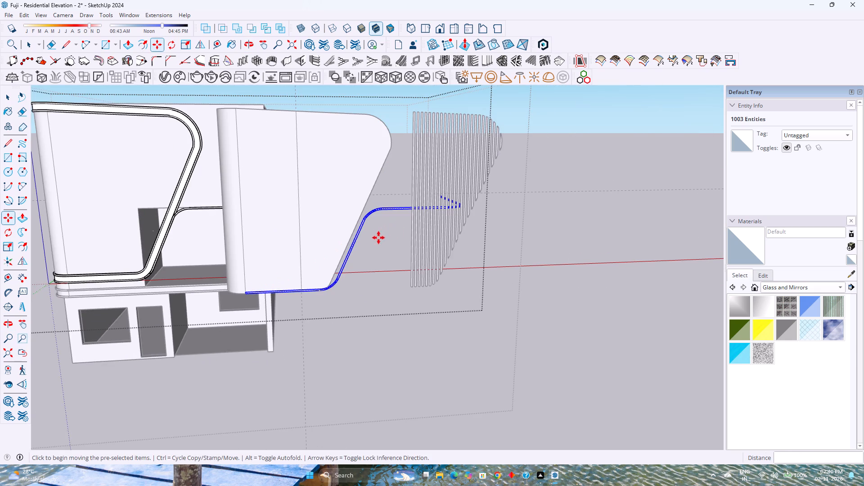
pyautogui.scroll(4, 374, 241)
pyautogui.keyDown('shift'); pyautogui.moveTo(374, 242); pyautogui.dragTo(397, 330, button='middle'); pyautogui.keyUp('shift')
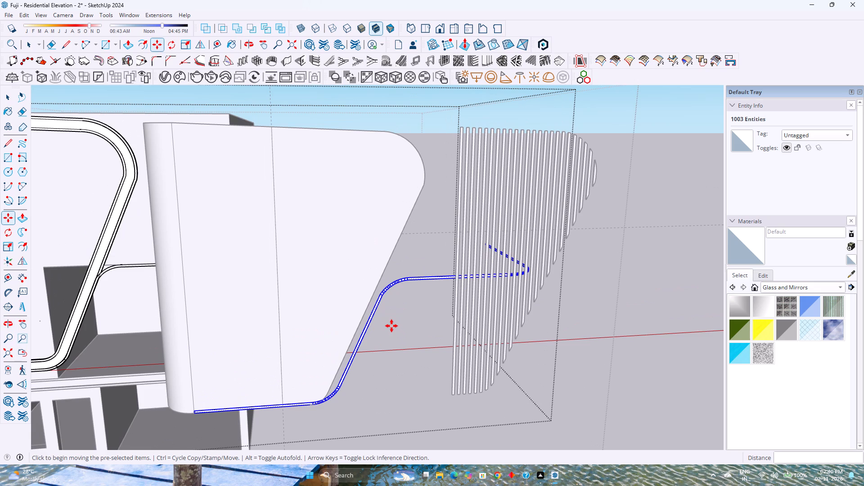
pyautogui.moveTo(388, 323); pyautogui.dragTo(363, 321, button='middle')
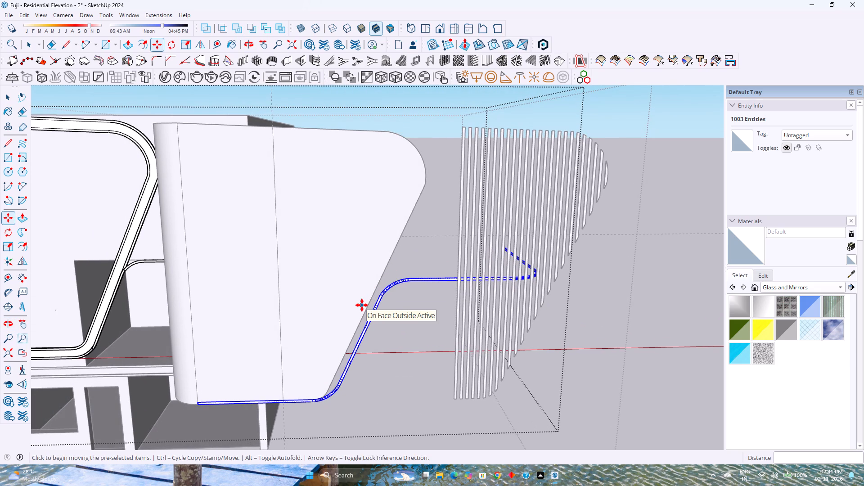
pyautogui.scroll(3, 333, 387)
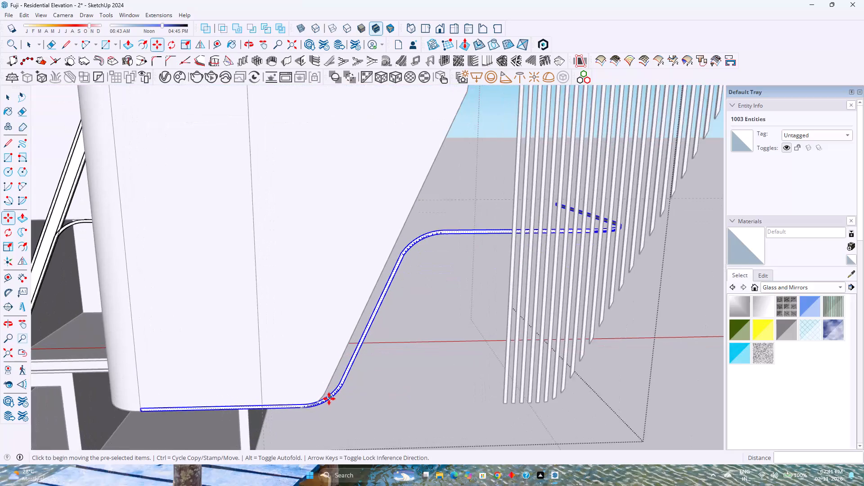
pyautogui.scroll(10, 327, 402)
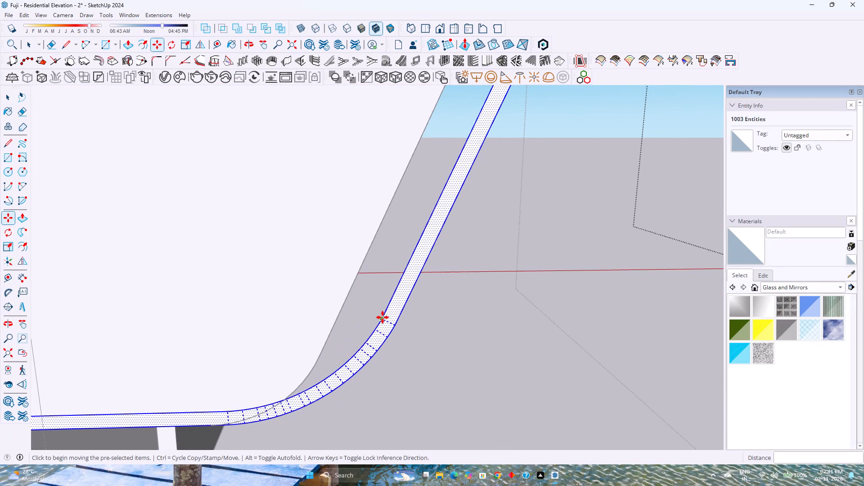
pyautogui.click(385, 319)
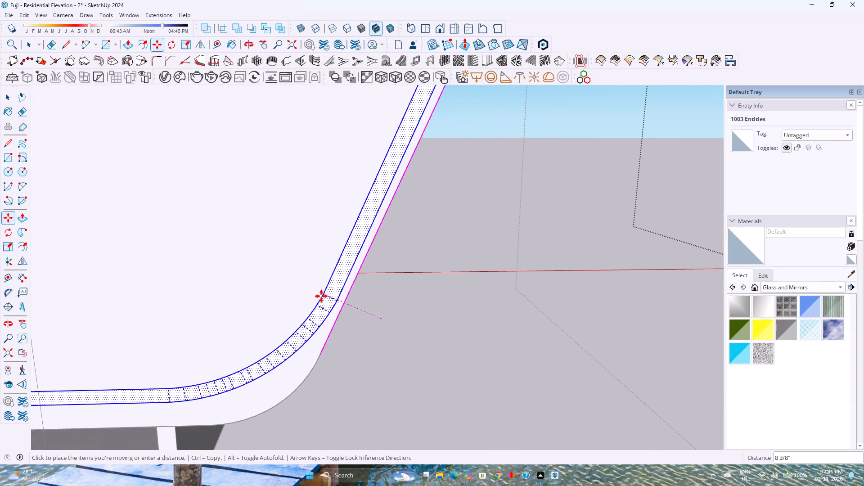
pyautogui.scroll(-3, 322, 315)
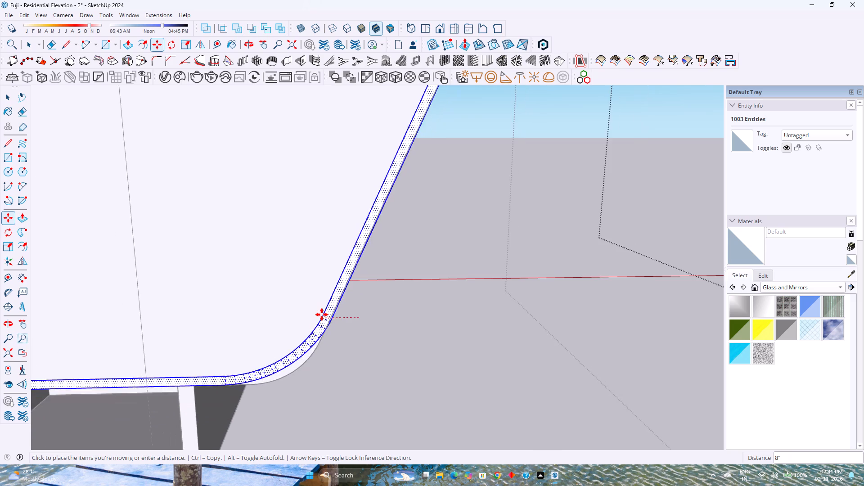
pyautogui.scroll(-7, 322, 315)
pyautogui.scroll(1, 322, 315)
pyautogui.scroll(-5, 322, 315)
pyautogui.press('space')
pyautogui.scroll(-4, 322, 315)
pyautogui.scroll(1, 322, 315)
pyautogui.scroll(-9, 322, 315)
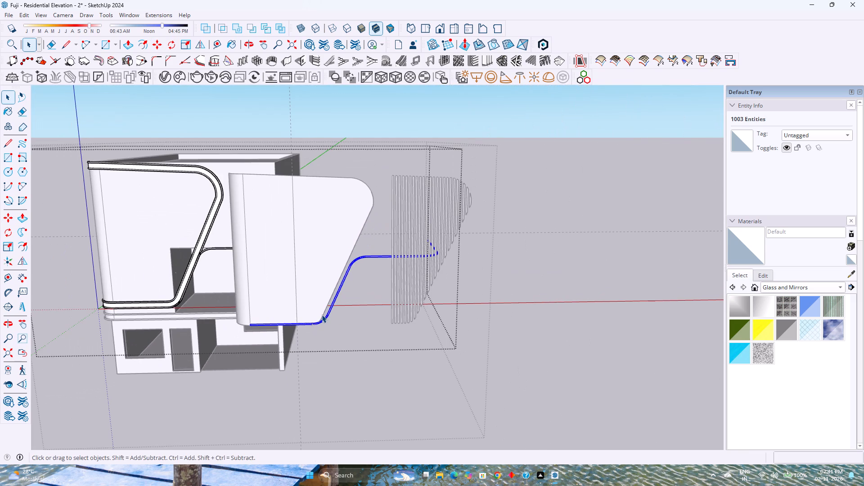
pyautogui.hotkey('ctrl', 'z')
# Cut the copied rim strip and paste it inside the plain panel's group at the lower endpoint of its bend line.
pyautogui.scroll(10, 324, 319)
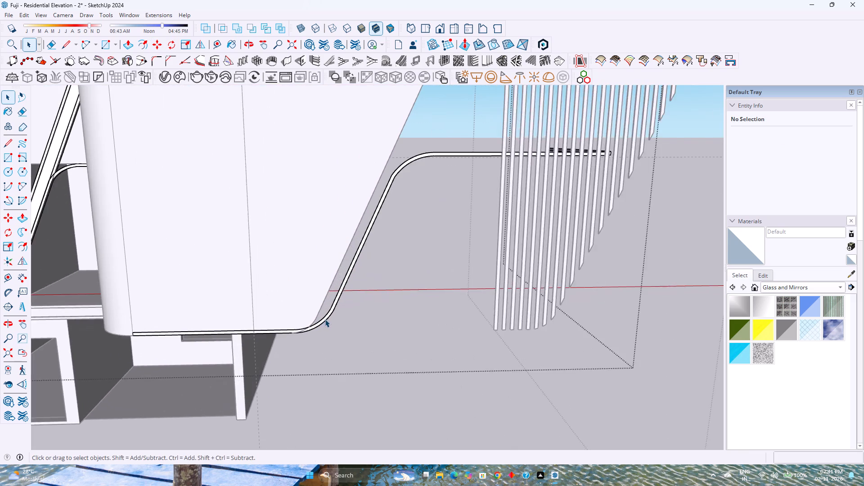
pyautogui.scroll(3, 325, 319)
pyautogui.tripleClick(325, 319)
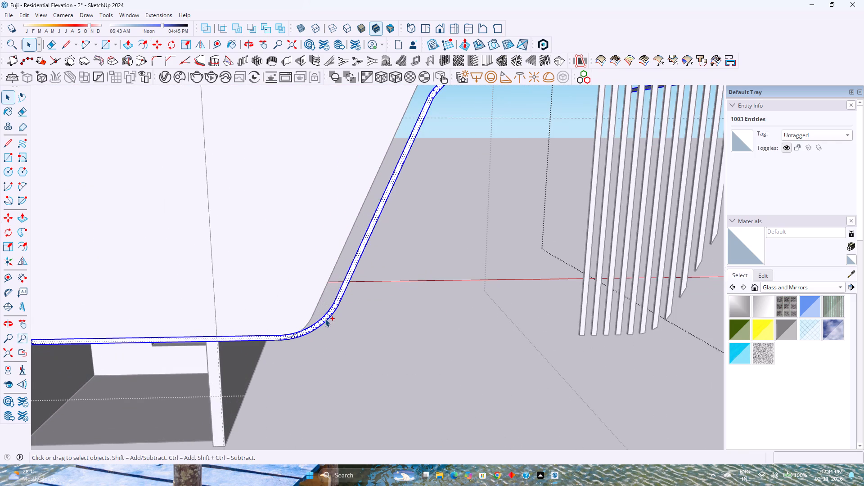
pyautogui.hotkey('ctrl', 'x')
pyautogui.scroll(-8, 276, 316)
pyautogui.press('Escape')
pyautogui.click(285, 314)
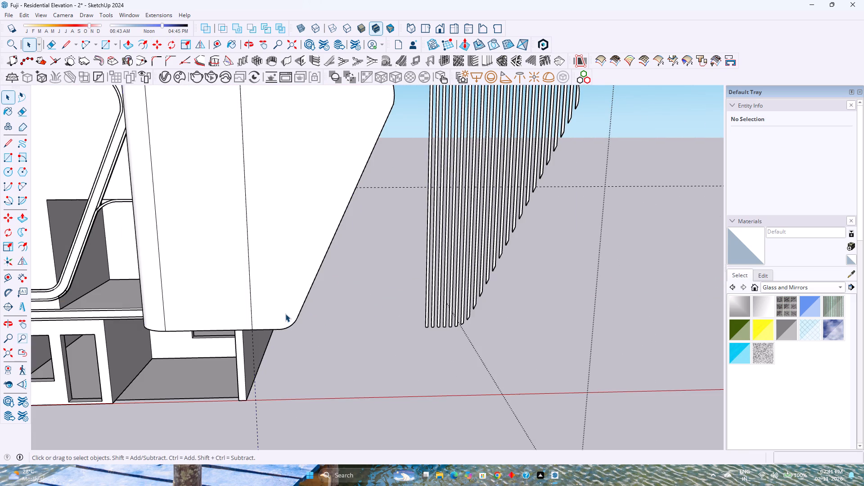
pyautogui.click(285, 314)
pyautogui.hotkey('ctrl', 'v')
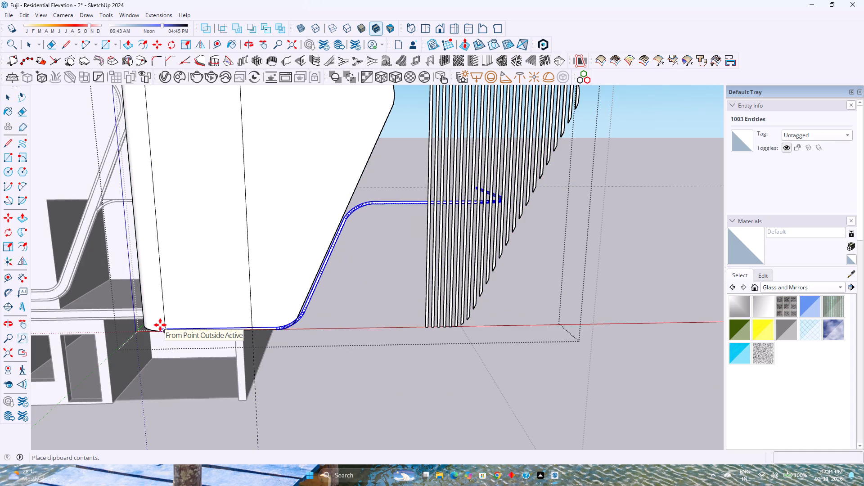
pyautogui.click(160, 325)
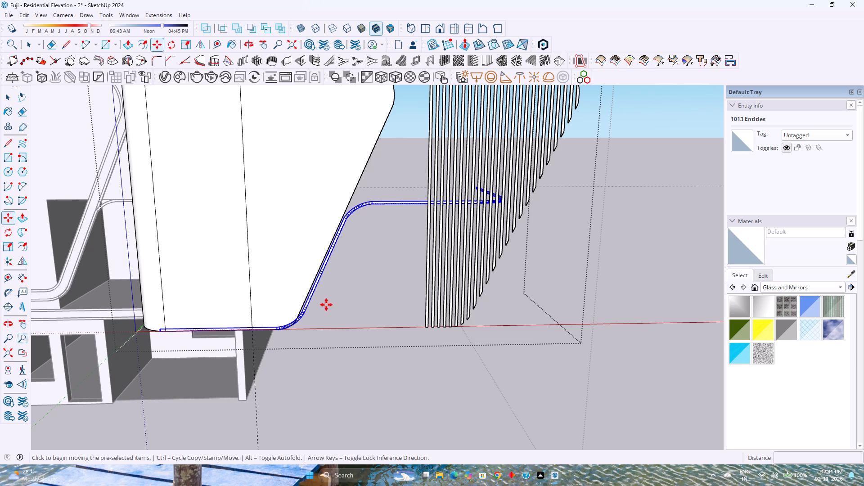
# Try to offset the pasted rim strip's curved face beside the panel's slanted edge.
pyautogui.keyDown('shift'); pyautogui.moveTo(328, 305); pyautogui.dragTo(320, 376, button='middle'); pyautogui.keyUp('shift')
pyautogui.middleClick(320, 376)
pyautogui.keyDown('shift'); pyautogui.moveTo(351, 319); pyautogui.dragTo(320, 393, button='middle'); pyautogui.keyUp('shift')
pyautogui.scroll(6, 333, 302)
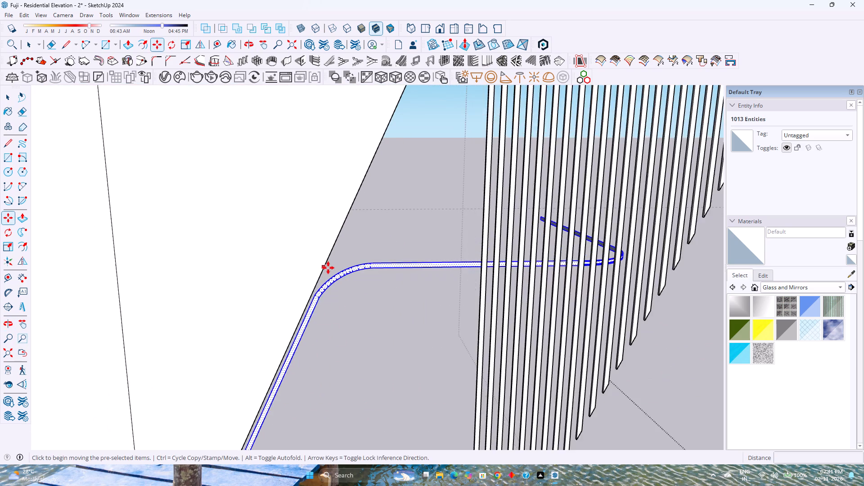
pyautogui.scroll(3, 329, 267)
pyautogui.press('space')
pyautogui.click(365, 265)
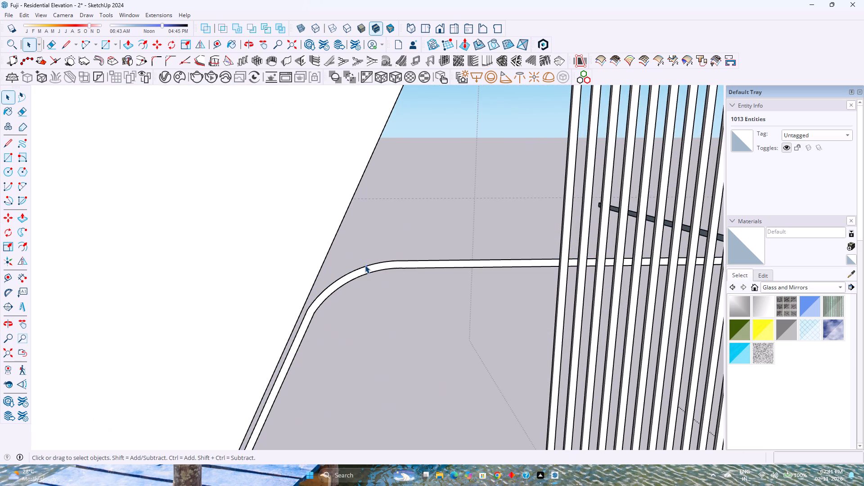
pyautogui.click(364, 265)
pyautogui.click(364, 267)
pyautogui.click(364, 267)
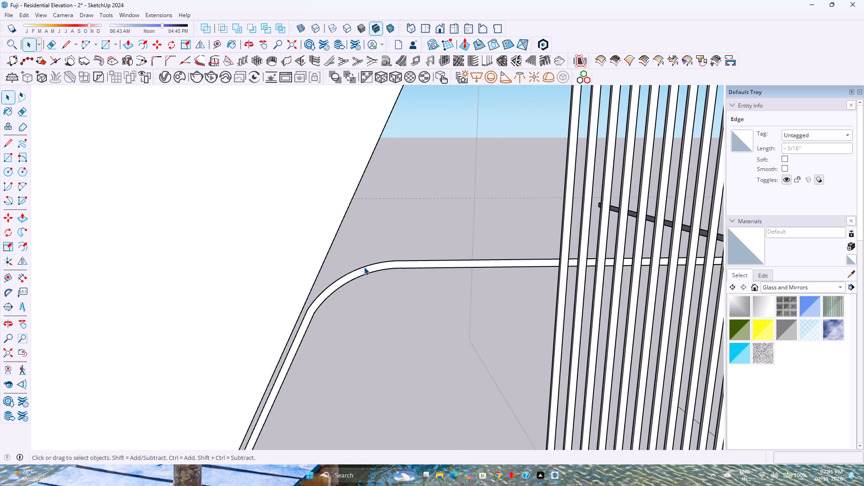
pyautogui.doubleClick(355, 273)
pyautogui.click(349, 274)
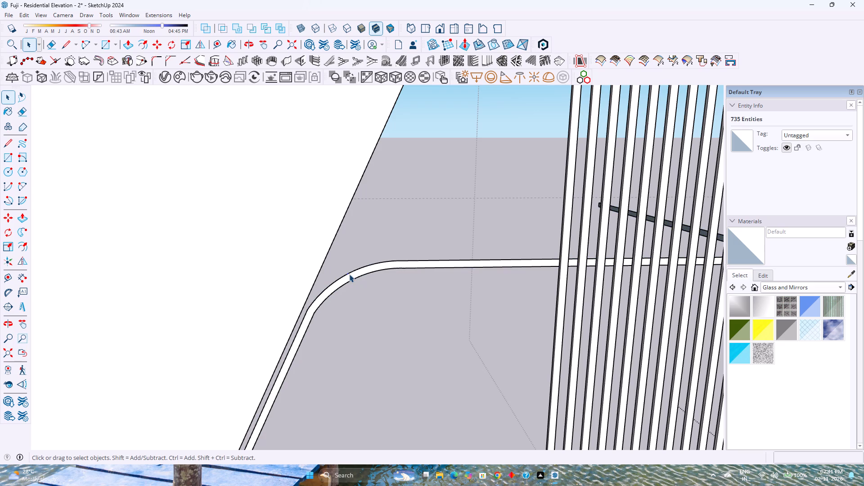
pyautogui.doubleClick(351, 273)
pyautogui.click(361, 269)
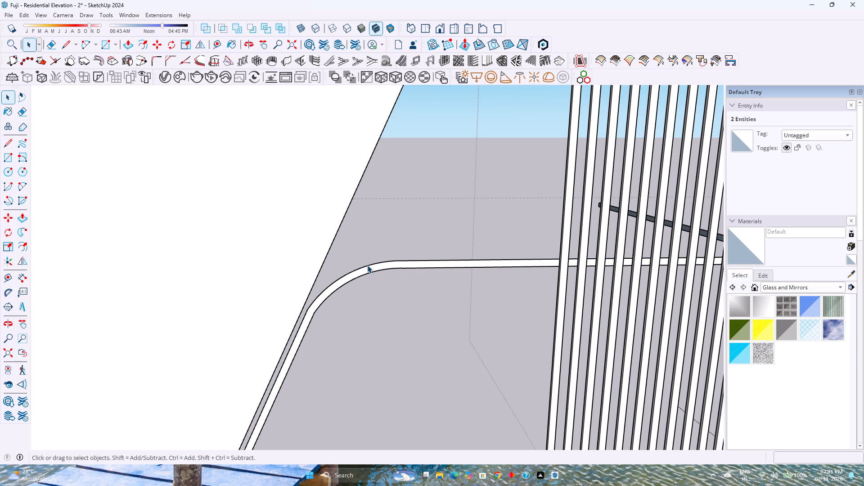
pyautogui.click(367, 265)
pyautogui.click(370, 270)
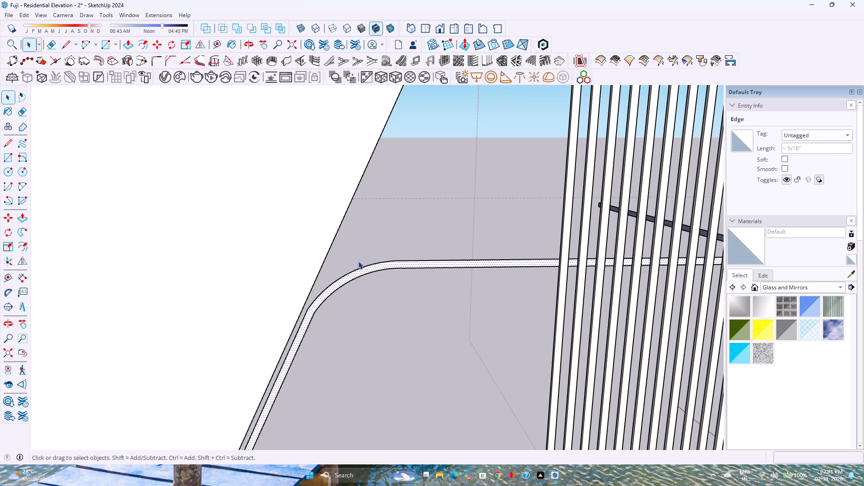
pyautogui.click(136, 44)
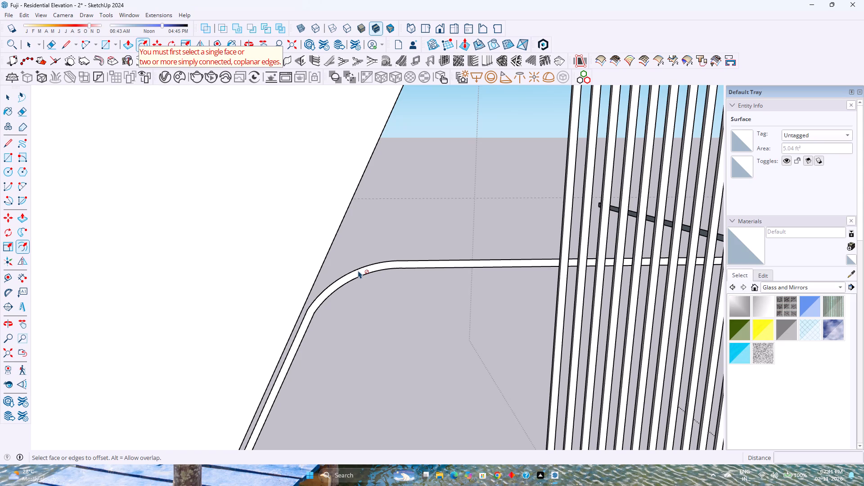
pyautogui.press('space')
# Delete the straight tail of the pasted rim strip that extends beyond the louvres toward the back.
pyautogui.scroll(-13, 358, 275)
pyautogui.moveTo(432, 284); pyautogui.dragTo(420, 291, button='middle')
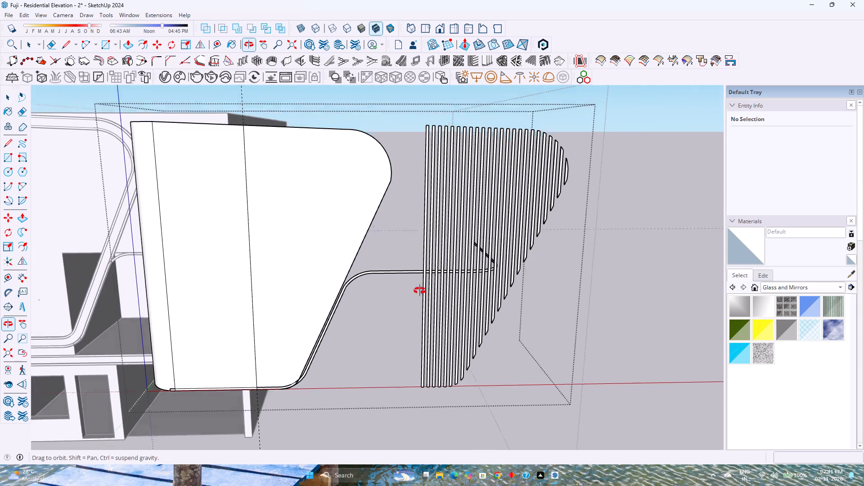
pyautogui.moveTo(420, 291); pyautogui.dragTo(203, 367, button='middle')
pyautogui.keyDown('shift'); pyautogui.moveTo(549, 327); pyautogui.dragTo(412, 349, button='middle'); pyautogui.keyUp('shift')
pyautogui.moveTo(493, 331); pyautogui.dragTo(421, 332, button='middle')
pyautogui.click(488, 351)
pyautogui.moveTo(482, 341); pyautogui.dragTo(387, 359, button='middle')
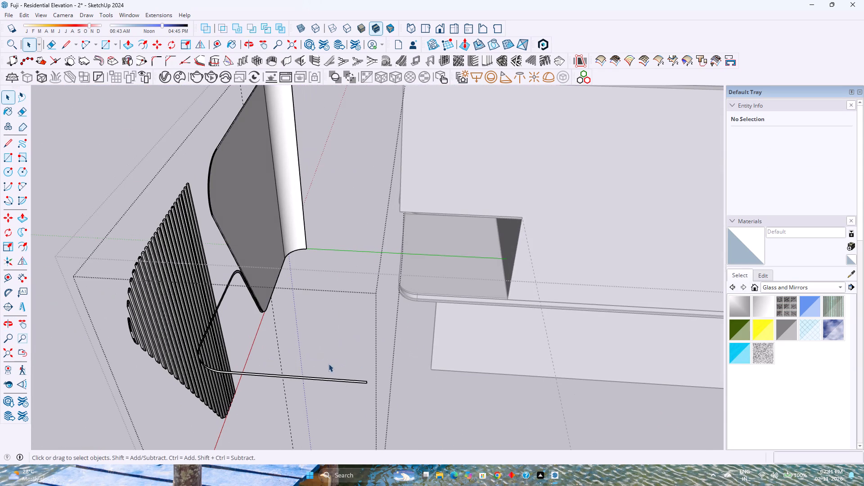
pyautogui.moveTo(385, 412); pyautogui.dragTo(308, 361)
pyautogui.press('Delete')
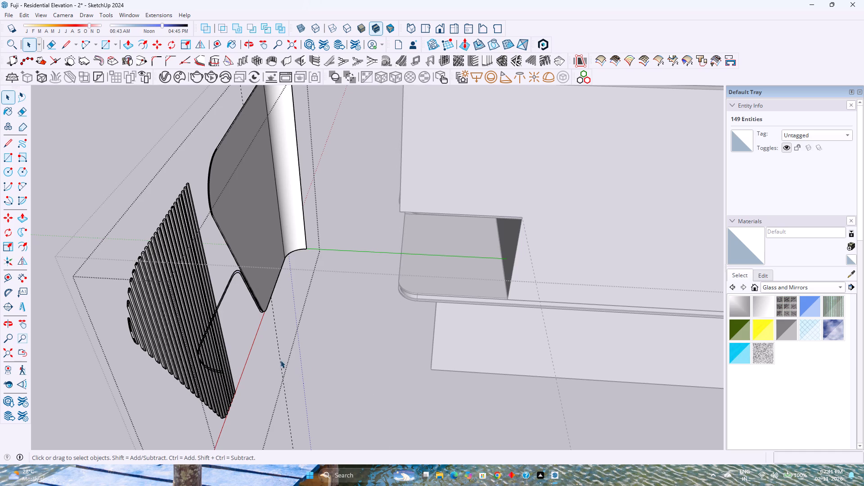
# Draw a line across the rim strip's straight section just before the louvres to divide its face.
pyautogui.moveTo(264, 354); pyautogui.dragTo(531, 301, button='middle')
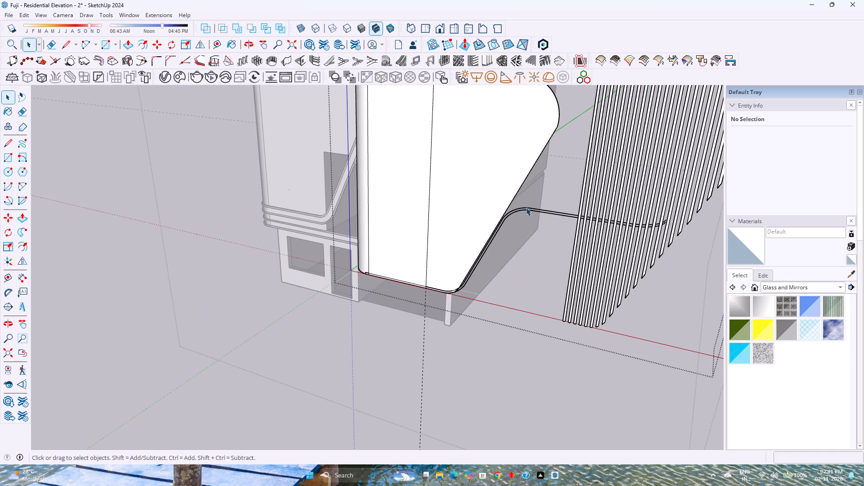
pyautogui.click(526, 207)
pyautogui.scroll(5, 526, 207)
pyautogui.keyDown('shift'); pyautogui.moveTo(535, 220); pyautogui.dragTo(470, 253, button='middle'); pyautogui.keyUp('shift')
pyautogui.scroll(-3, 470, 253)
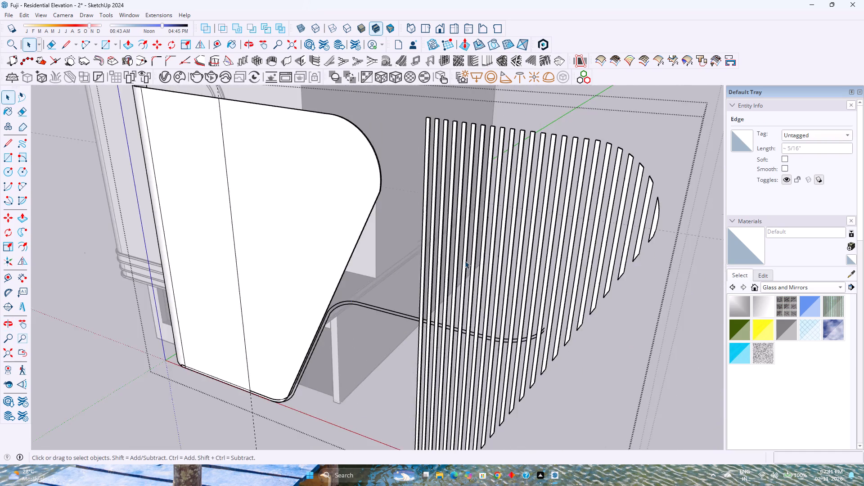
pyautogui.moveTo(414, 306); pyautogui.dragTo(439, 293, button='middle')
pyautogui.press('l')
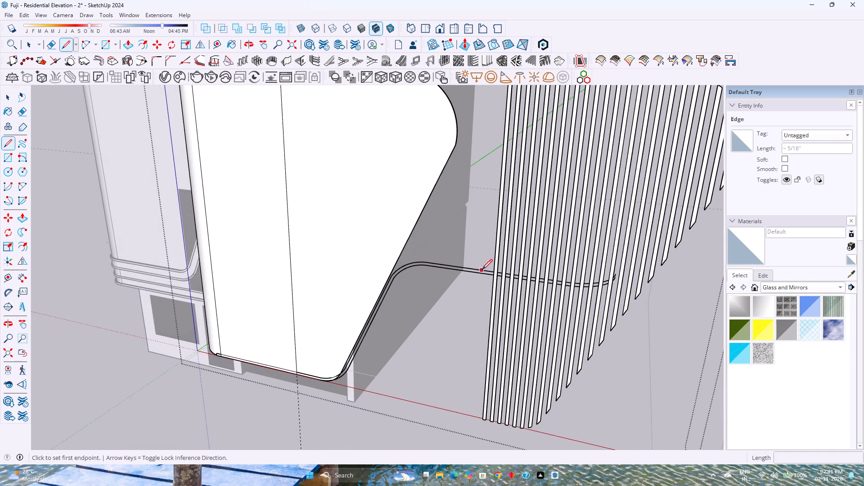
pyautogui.click(482, 270)
pyautogui.click(479, 275)
pyautogui.press('space')
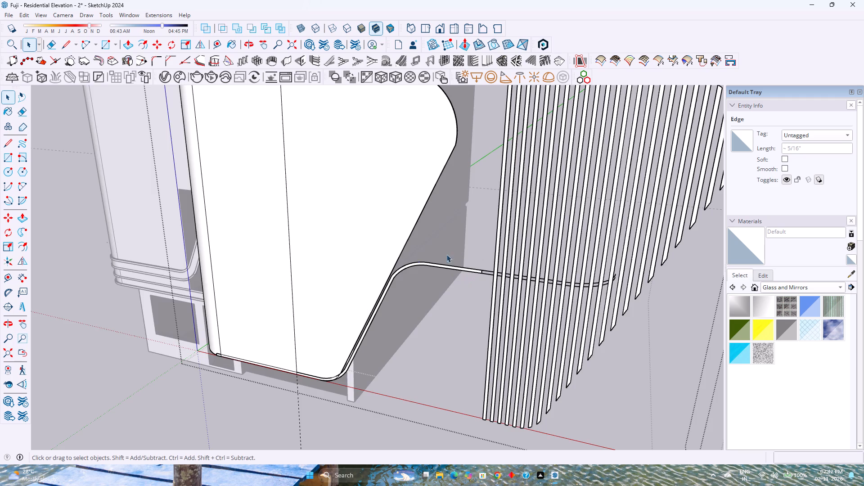
# Offset the divided rim strip face outward by 2".
pyautogui.scroll(3, 445, 256)
pyautogui.click(447, 291)
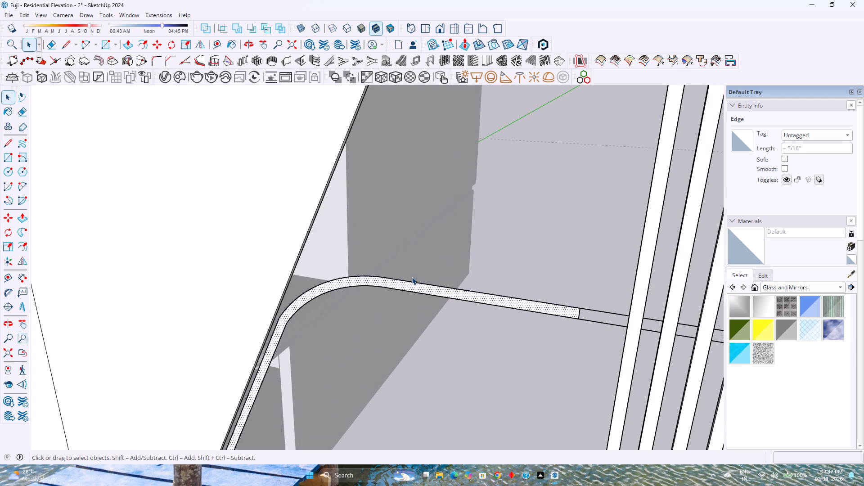
pyautogui.click(148, 48)
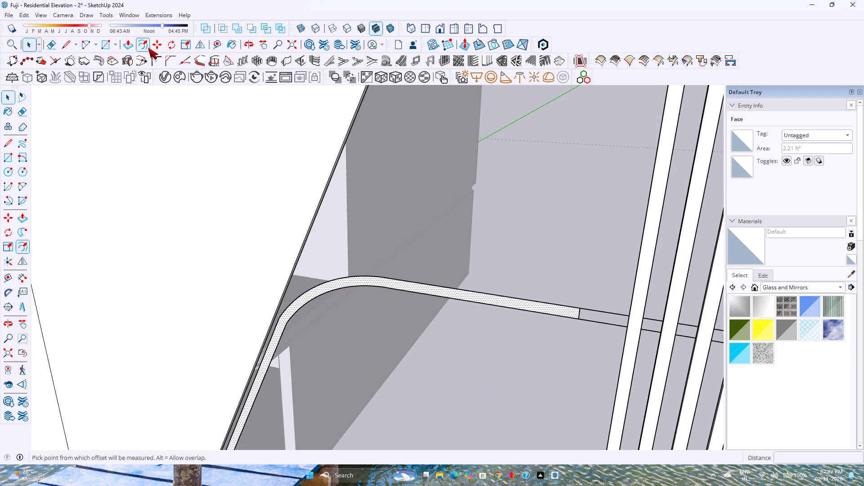
pyautogui.click(401, 277)
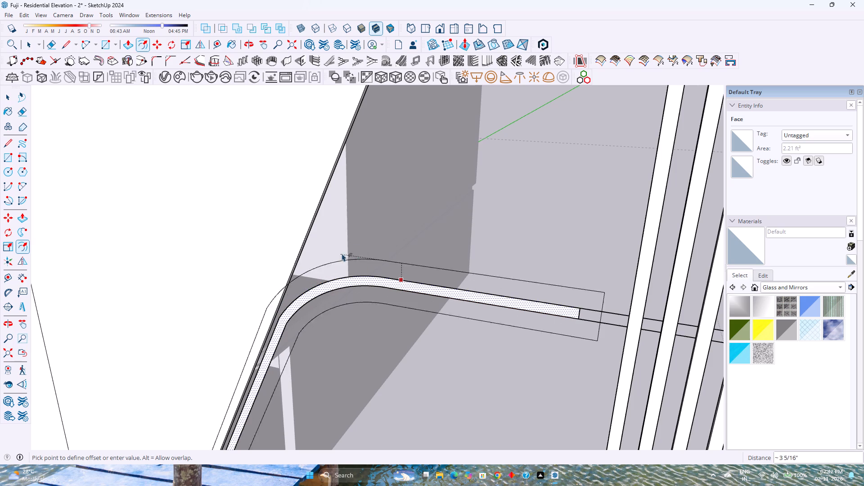
pyautogui.press('2')
pyautogui.press('Return')
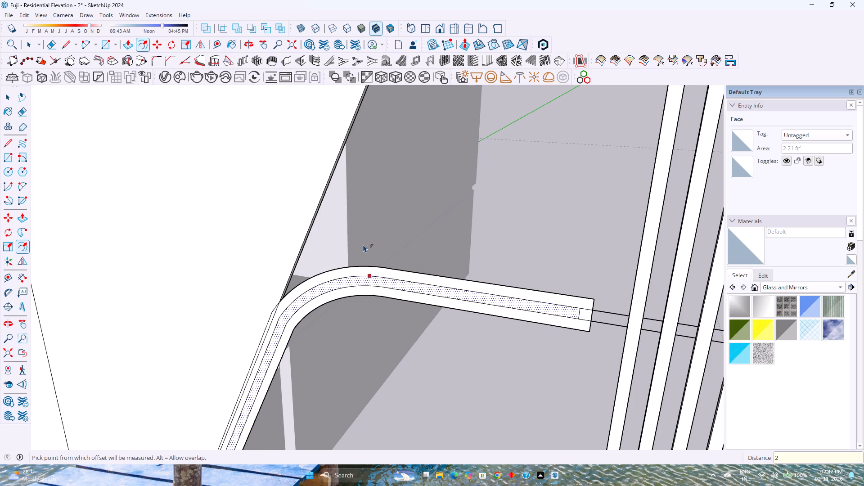
# Erase the stray edges where the offset rim strip overshoots the panel's slanted edge at the upper bend.
pyautogui.press('space')
pyautogui.press('e')
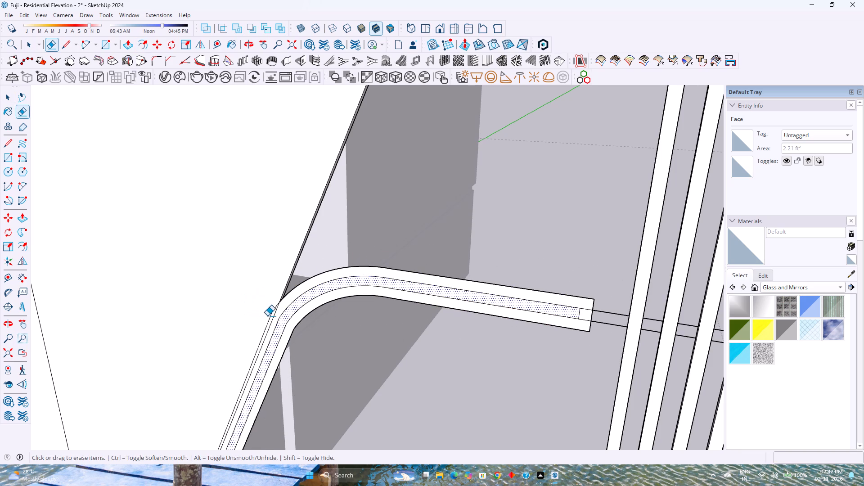
pyautogui.click(269, 314)
pyautogui.click(270, 312)
pyautogui.click(270, 311)
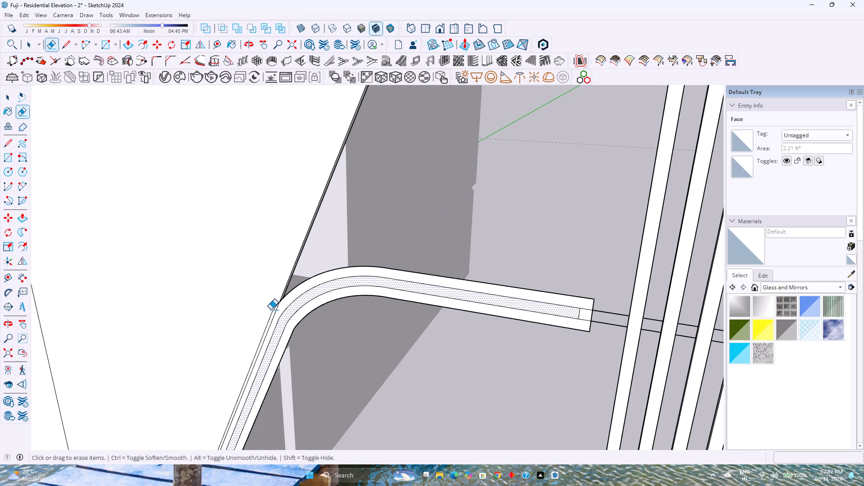
pyautogui.click(273, 310)
pyautogui.click(270, 313)
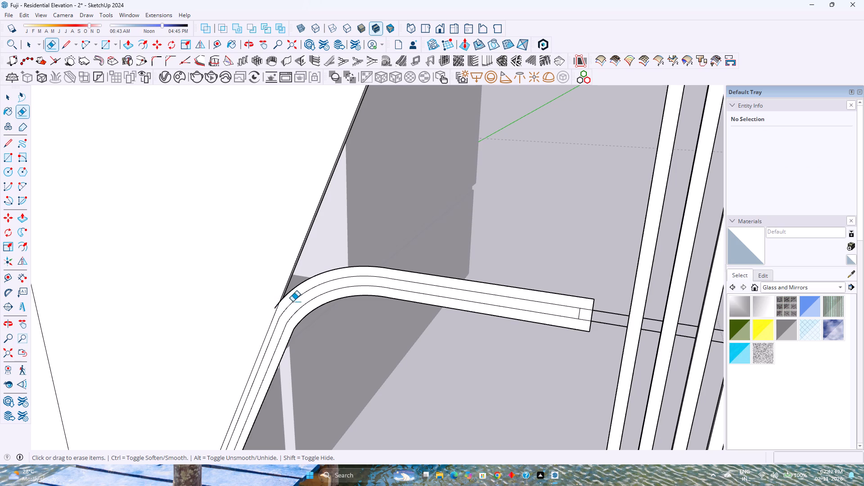
pyautogui.scroll(10, 279, 306)
pyautogui.click(274, 302)
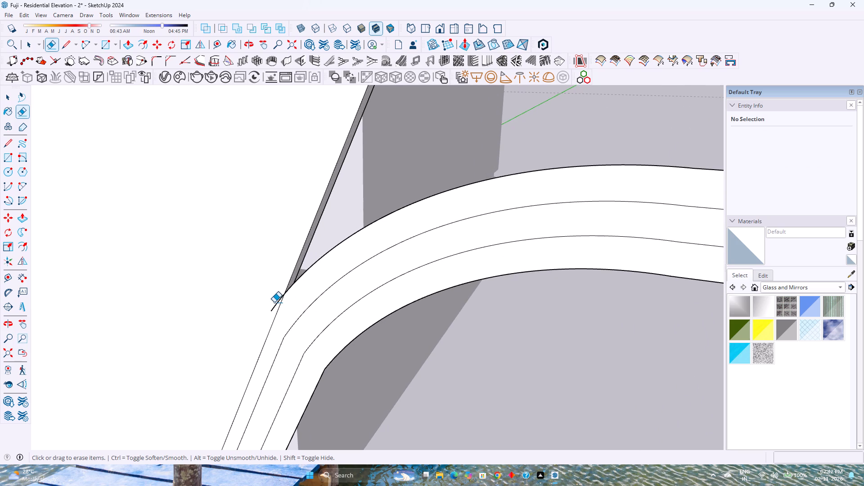
pyautogui.click(275, 302)
pyautogui.click(273, 307)
pyautogui.scroll(-5, 286, 302)
pyautogui.scroll(16, 281, 299)
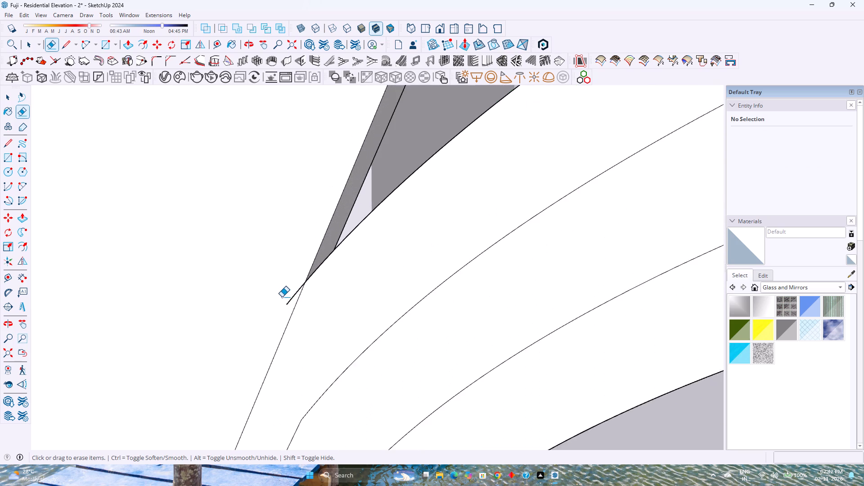
pyautogui.scroll(1, 282, 297)
pyautogui.click(293, 297)
pyautogui.click(299, 288)
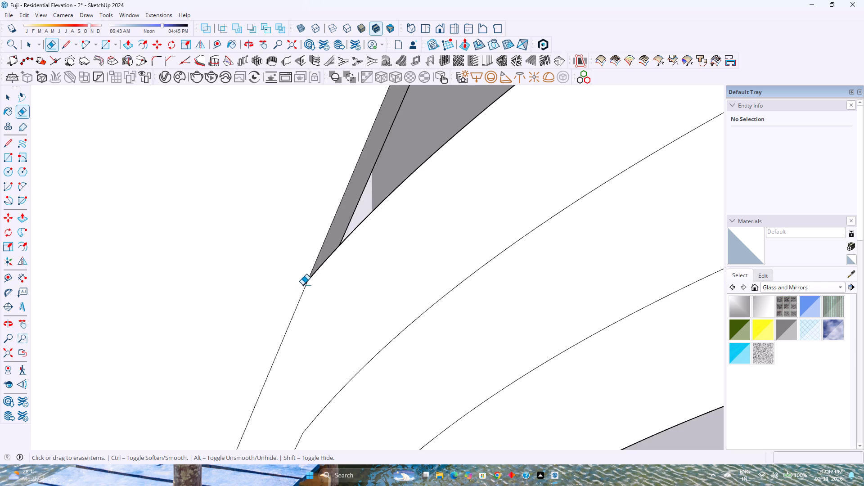
pyautogui.click(303, 284)
# Erase the strip's surplus inner edges at the upper bend and its straight section up to the louvres.
pyautogui.scroll(-6, 297, 307)
pyautogui.scroll(-19, 314, 346)
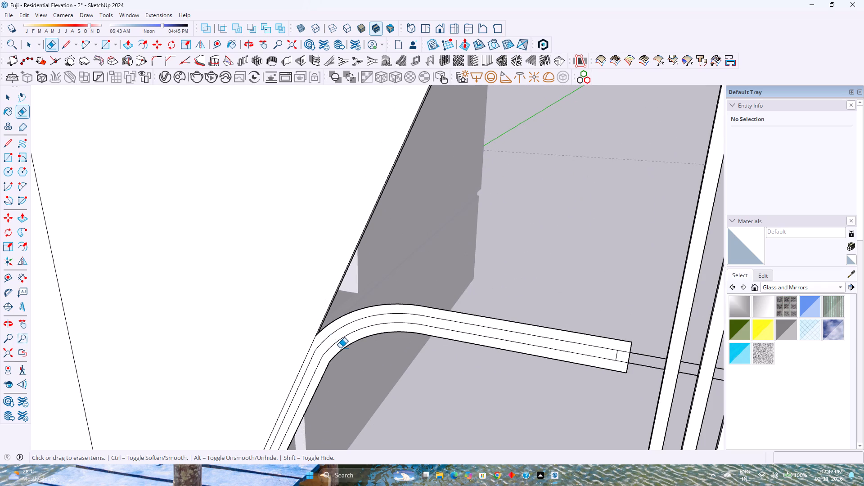
pyautogui.moveTo(339, 347); pyautogui.dragTo(337, 342)
pyautogui.click(341, 346)
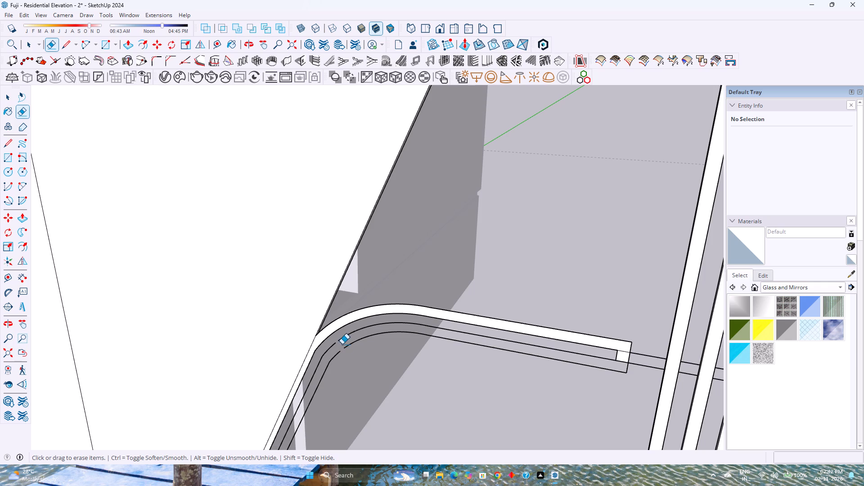
pyautogui.moveTo(340, 339); pyautogui.dragTo(343, 347)
pyautogui.moveTo(344, 350); pyautogui.dragTo(353, 334)
pyautogui.moveTo(352, 333); pyautogui.dragTo(352, 334)
pyautogui.moveTo(352, 334); pyautogui.dragTo(339, 341)
pyautogui.moveTo(344, 347); pyautogui.dragTo(416, 350, button='middle')
pyautogui.scroll(-4, 419, 342)
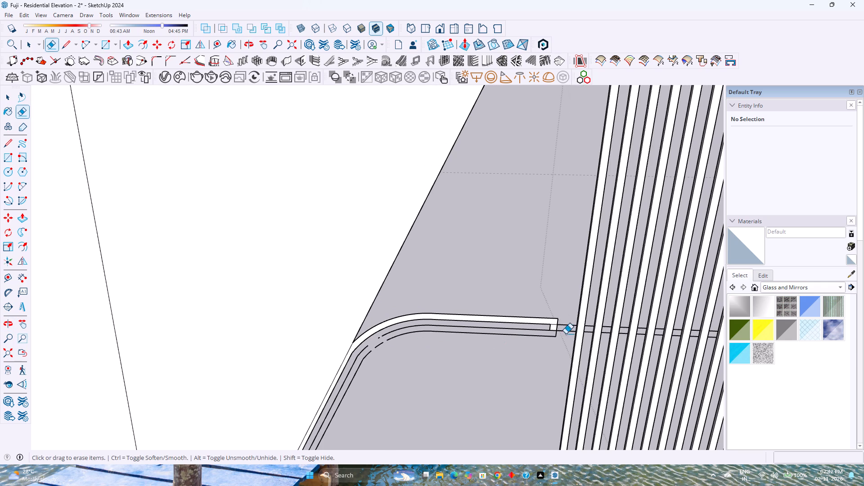
pyautogui.moveTo(566, 329); pyautogui.dragTo(565, 322)
pyautogui.moveTo(562, 333); pyautogui.dragTo(542, 331)
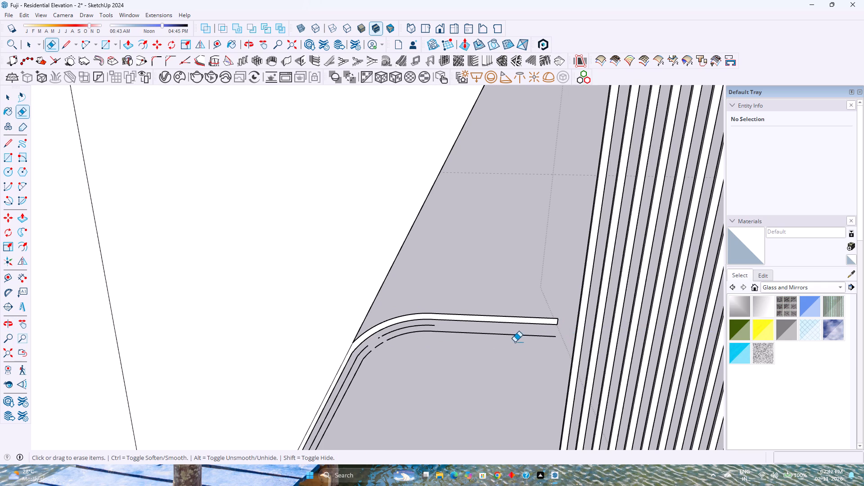
pyautogui.click(515, 339)
# Erase the pointed overshoot and the surplus offset edge segments outside the panel's lower curved corner.
pyautogui.scroll(-4, 486, 348)
pyautogui.keyDown('shift'); pyautogui.moveTo(418, 364); pyautogui.dragTo(491, 295, button='middle'); pyautogui.keyUp('shift')
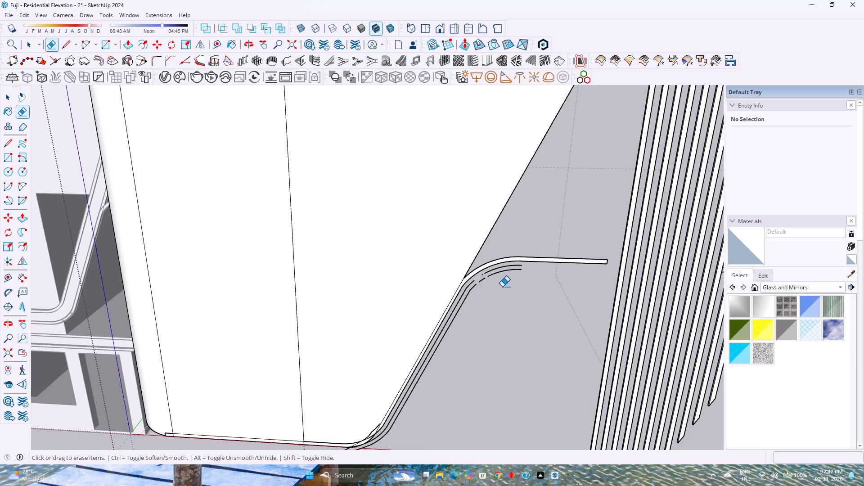
pyautogui.scroll(-4, 495, 296)
pyautogui.keyDown('shift'); pyautogui.moveTo(437, 348); pyautogui.dragTo(460, 294, button='middle'); pyautogui.keyUp('shift')
pyautogui.scroll(10, 409, 348)
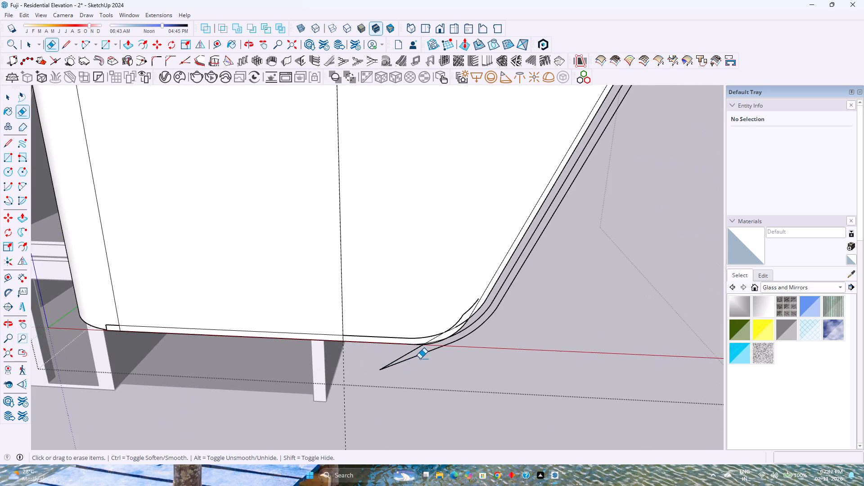
pyautogui.scroll(1, 403, 360)
pyautogui.moveTo(388, 359); pyautogui.dragTo(401, 369)
pyautogui.moveTo(464, 346); pyautogui.dragTo(464, 343)
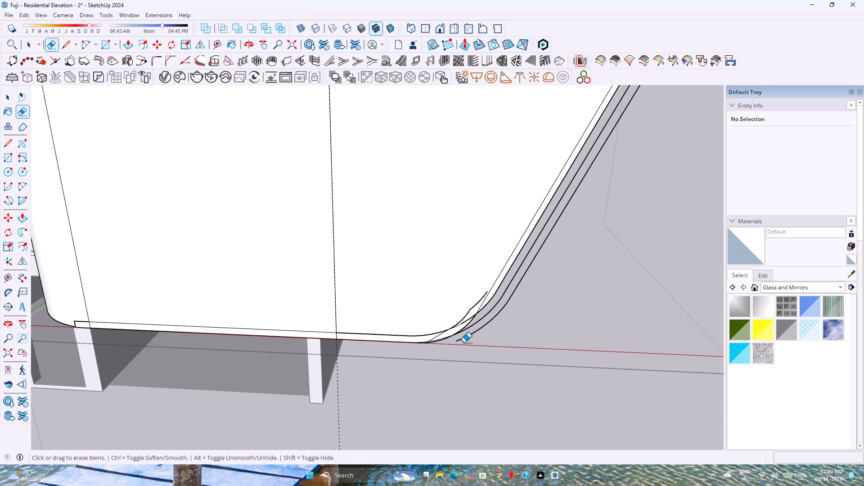
pyautogui.moveTo(464, 343); pyautogui.dragTo(464, 339)
pyautogui.moveTo(471, 335); pyautogui.dragTo(495, 301)
pyautogui.moveTo(495, 301); pyautogui.dragTo(493, 300)
pyautogui.moveTo(493, 300); pyautogui.dragTo(511, 331)
pyautogui.moveTo(485, 321); pyautogui.dragTo(467, 329)
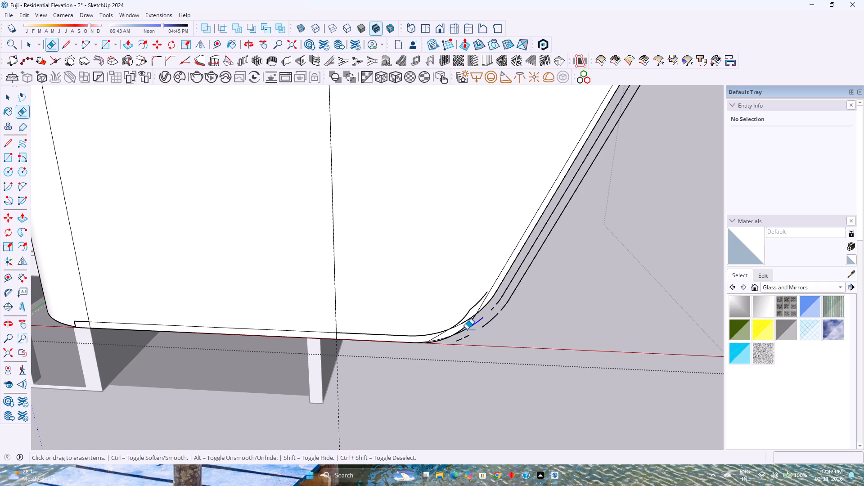
pyautogui.moveTo(467, 329); pyautogui.dragTo(457, 345)
pyautogui.moveTo(475, 334); pyautogui.dragTo(489, 322)
# Erase segments of the leftover strip outline lying on the panel face around the lower curved corner.
pyautogui.scroll(3, 470, 308)
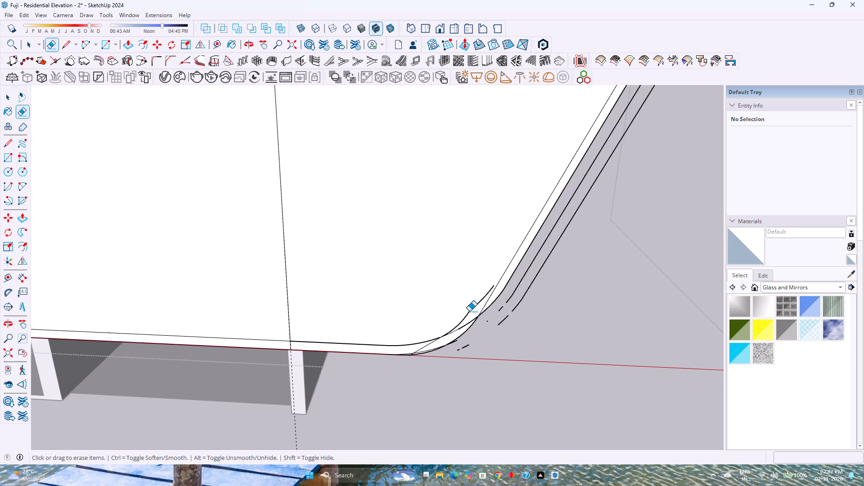
pyautogui.scroll(2, 469, 311)
pyautogui.click(472, 306)
pyautogui.moveTo(471, 308); pyautogui.dragTo(468, 314)
pyautogui.moveTo(459, 322); pyautogui.dragTo(459, 324)
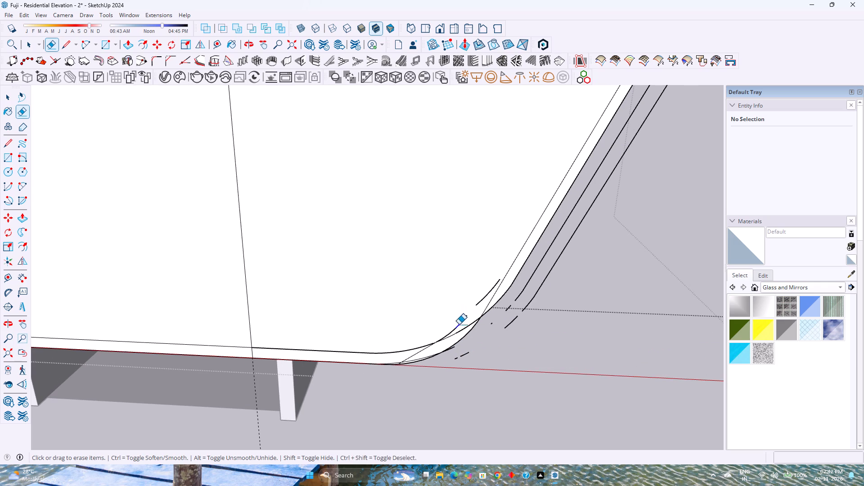
pyautogui.moveTo(459, 324); pyautogui.dragTo(459, 326)
pyautogui.moveTo(466, 317); pyautogui.dragTo(458, 319)
pyautogui.moveTo(455, 326); pyautogui.dragTo(442, 334)
pyautogui.click(442, 334)
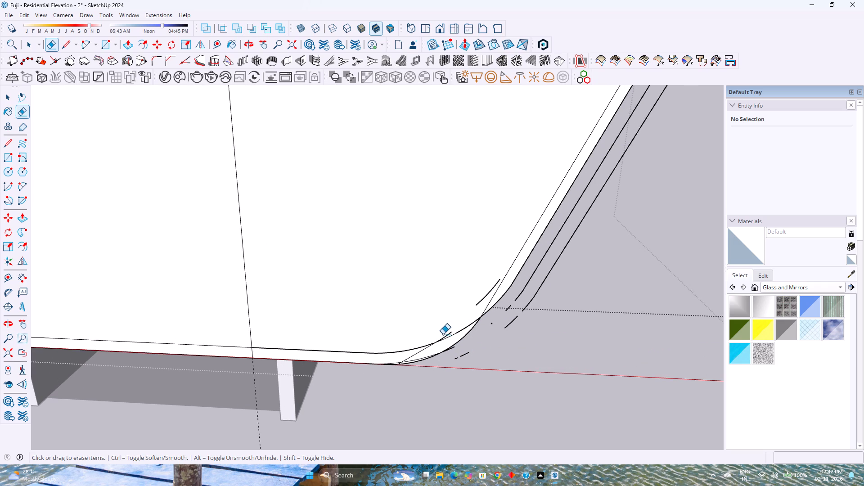
pyautogui.moveTo(443, 337); pyautogui.dragTo(383, 353)
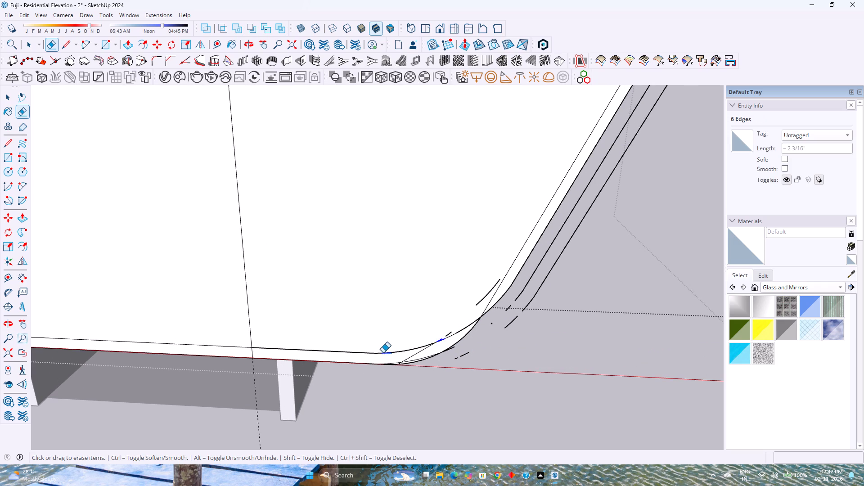
pyautogui.moveTo(383, 353); pyautogui.dragTo(382, 353)
pyautogui.moveTo(401, 349); pyautogui.dragTo(407, 351)
pyautogui.moveTo(425, 347); pyautogui.dragTo(399, 349)
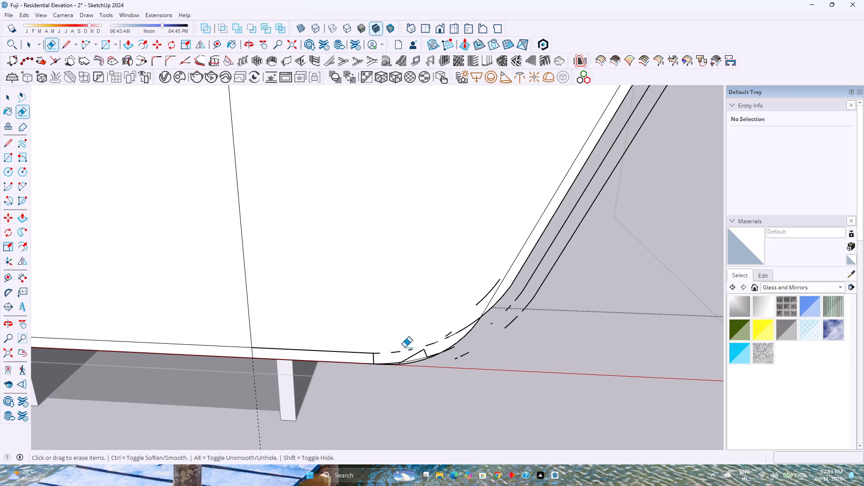
# Erase the leftover strip edges running along the panel's bottom edge, from the lower curve toward the opposite rounded corner.
pyautogui.moveTo(418, 346); pyautogui.dragTo(211, 310, button='middle')
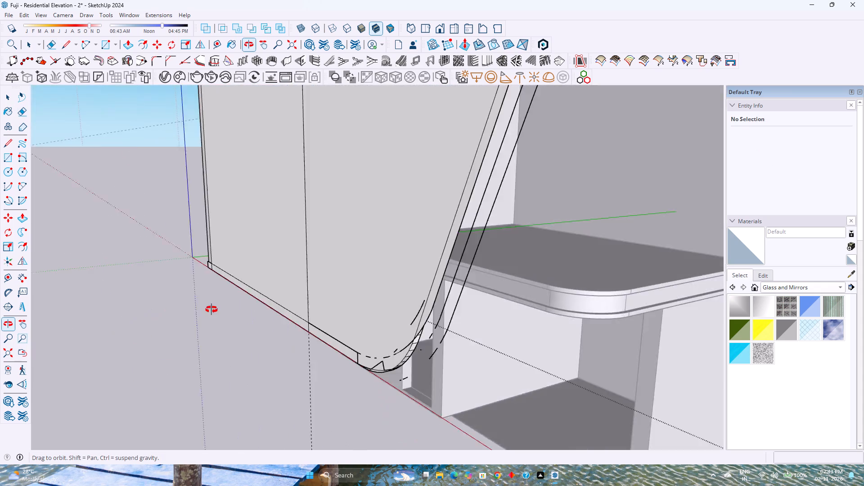
pyautogui.moveTo(211, 310); pyautogui.dragTo(274, 337, button='middle')
pyautogui.moveTo(332, 339); pyautogui.dragTo(340, 347)
pyautogui.moveTo(346, 349); pyautogui.dragTo(353, 352)
pyautogui.moveTo(358, 352); pyautogui.dragTo(363, 355)
pyautogui.moveTo(353, 351); pyautogui.dragTo(306, 332)
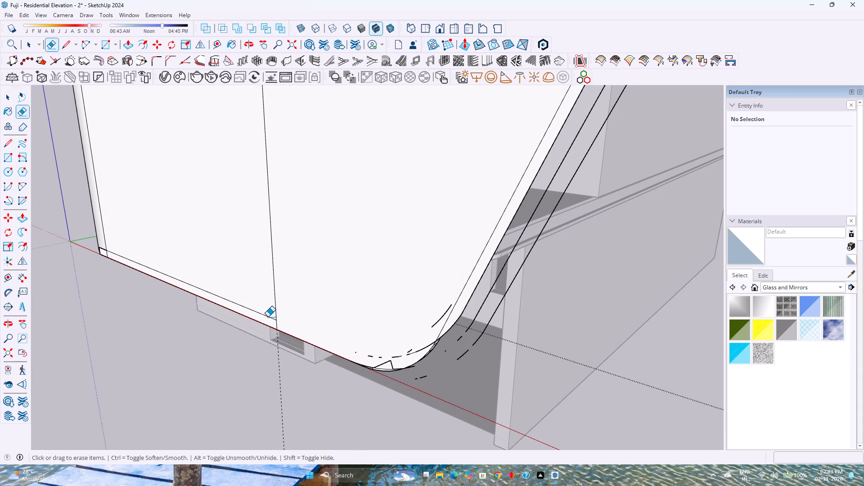
pyautogui.click(268, 317)
# Erase the strip's remaining end piece beside the panel's opposite rounded bottom corner.
pyautogui.keyDown('shift'); pyautogui.moveTo(144, 291); pyautogui.dragTo(258, 341, button='middle'); pyautogui.keyUp('shift')
pyautogui.scroll(7, 166, 288)
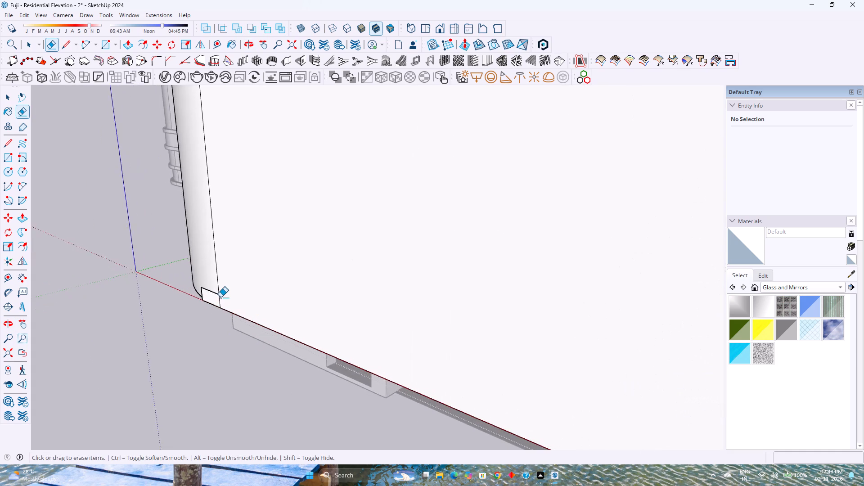
pyautogui.scroll(3, 220, 297)
pyautogui.click(211, 292)
pyautogui.moveTo(211, 290); pyautogui.dragTo(285, 289, button='middle')
pyautogui.scroll(3, 206, 306)
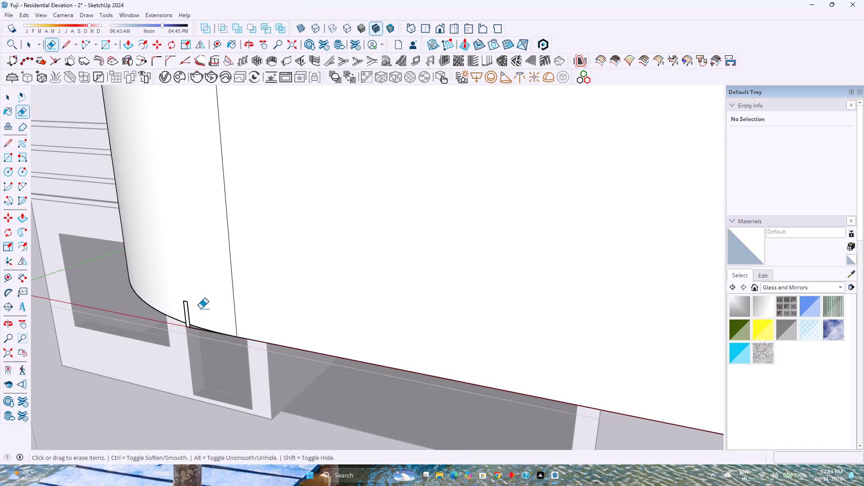
pyautogui.scroll(7, 201, 309)
pyautogui.click(186, 316)
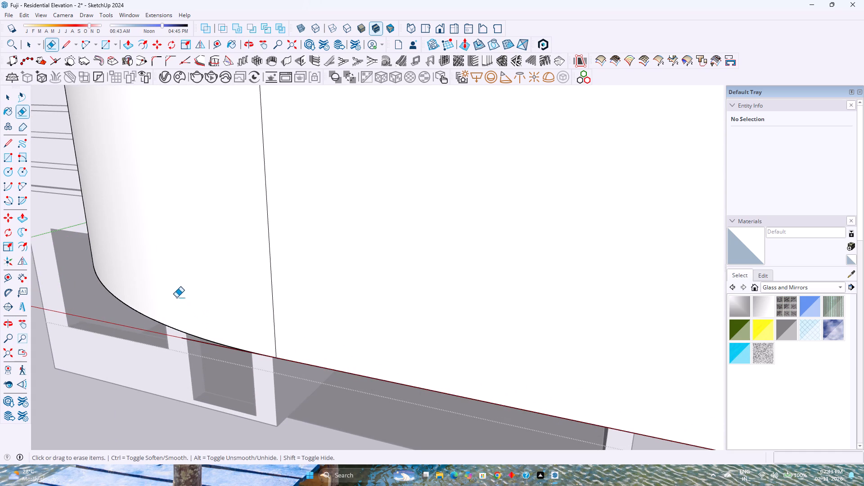
pyautogui.click(177, 292)
pyautogui.click(186, 339)
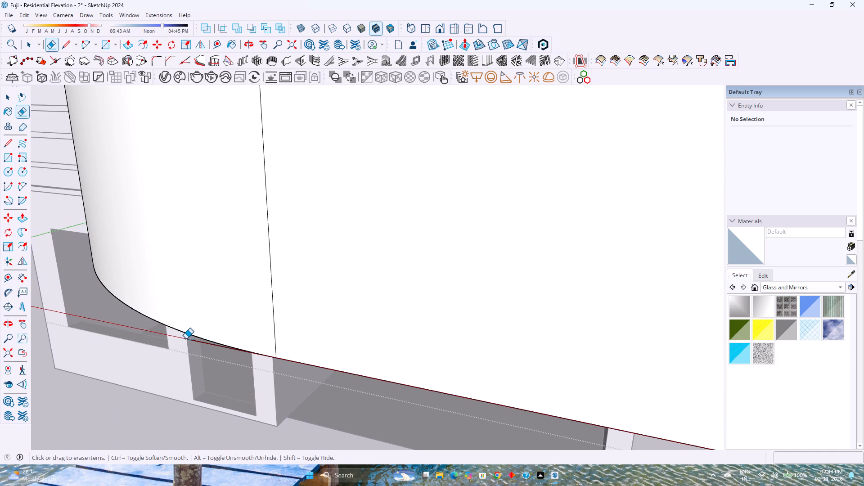
pyautogui.click(193, 341)
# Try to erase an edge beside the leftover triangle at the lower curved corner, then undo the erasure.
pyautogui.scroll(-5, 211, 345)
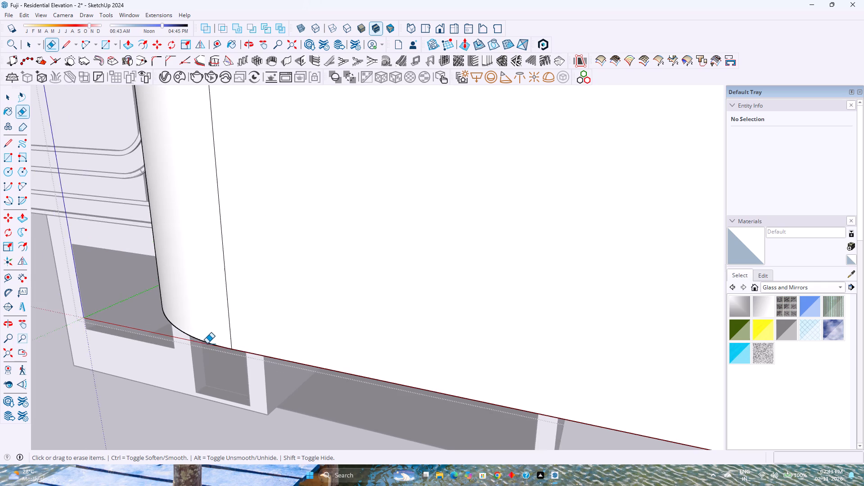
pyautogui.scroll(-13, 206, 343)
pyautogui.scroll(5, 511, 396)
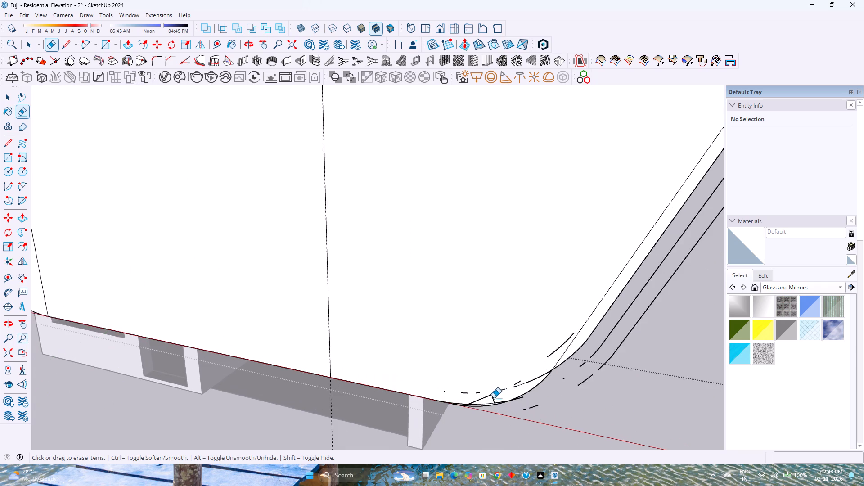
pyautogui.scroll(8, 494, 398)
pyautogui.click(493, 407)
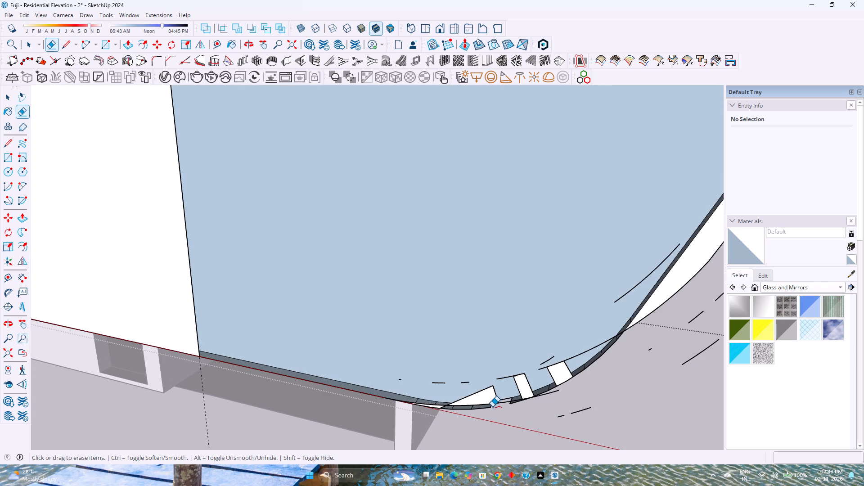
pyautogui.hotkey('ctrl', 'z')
# Erase the leftover triangular flap on the panel face at the lower curved corner.
pyautogui.scroll(13, 462, 414)
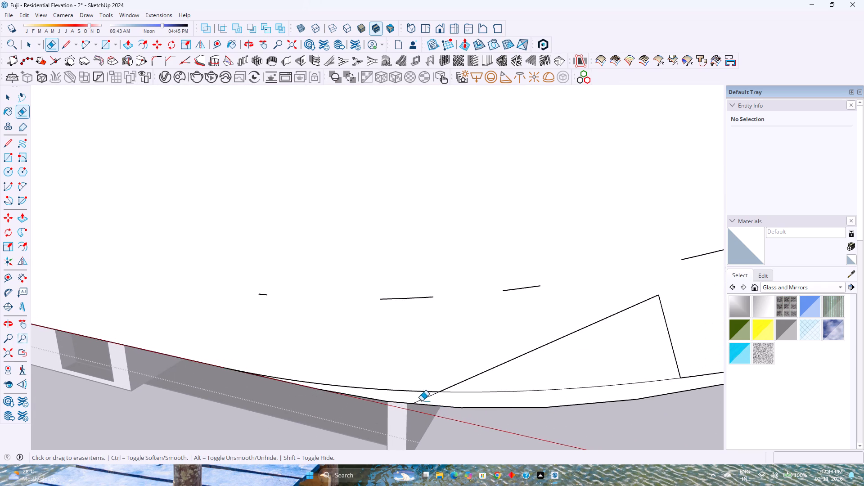
pyautogui.click(422, 399)
pyautogui.moveTo(414, 400); pyautogui.dragTo(413, 405)
pyautogui.click(454, 387)
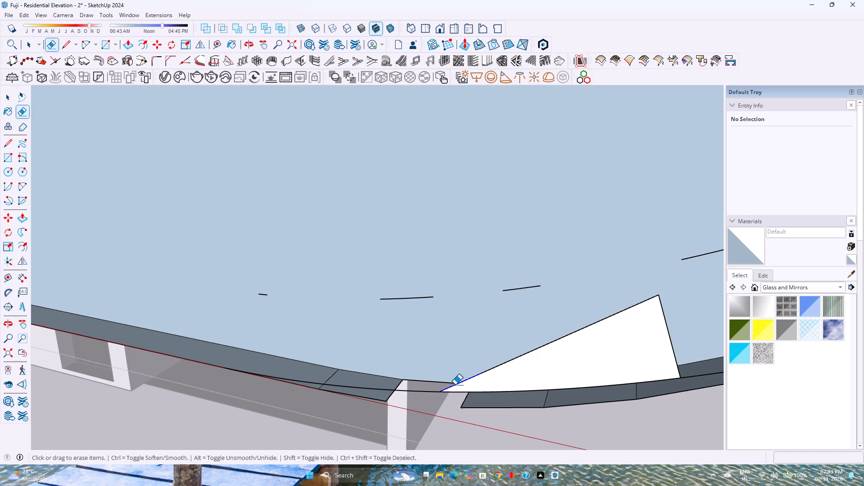
pyautogui.moveTo(519, 362); pyautogui.dragTo(517, 354)
pyautogui.moveTo(537, 349); pyautogui.dragTo(575, 344)
pyautogui.moveTo(613, 330); pyautogui.dragTo(621, 328)
pyautogui.moveTo(671, 321); pyautogui.dragTo(662, 324)
pyautogui.moveTo(634, 322); pyautogui.dragTo(627, 303)
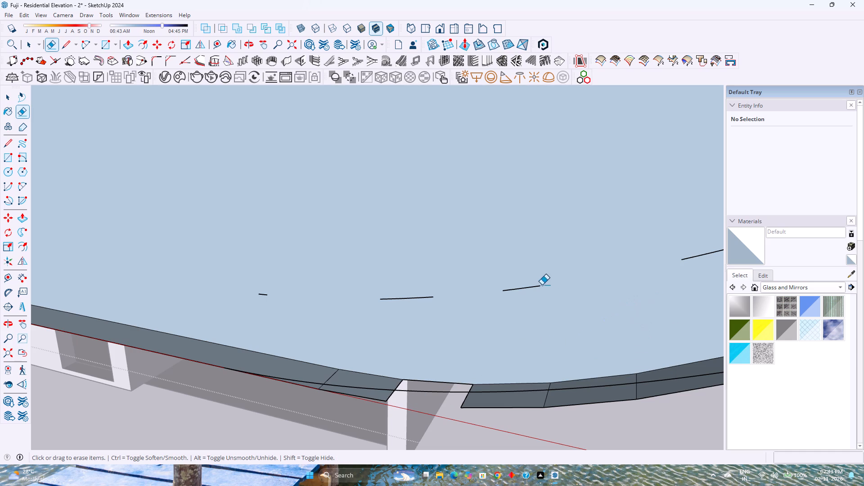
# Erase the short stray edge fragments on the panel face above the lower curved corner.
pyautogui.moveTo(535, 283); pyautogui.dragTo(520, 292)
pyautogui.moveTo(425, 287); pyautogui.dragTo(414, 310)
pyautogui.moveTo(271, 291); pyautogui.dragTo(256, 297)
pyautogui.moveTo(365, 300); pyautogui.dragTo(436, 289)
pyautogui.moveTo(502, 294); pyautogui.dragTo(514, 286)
# Undo the edge erasures at the panel's lower curved corner, going back to before the offset rim strip was completed.
pyautogui.scroll(-7, 592, 286)
pyautogui.moveTo(585, 310); pyautogui.dragTo(577, 310, button='middle')
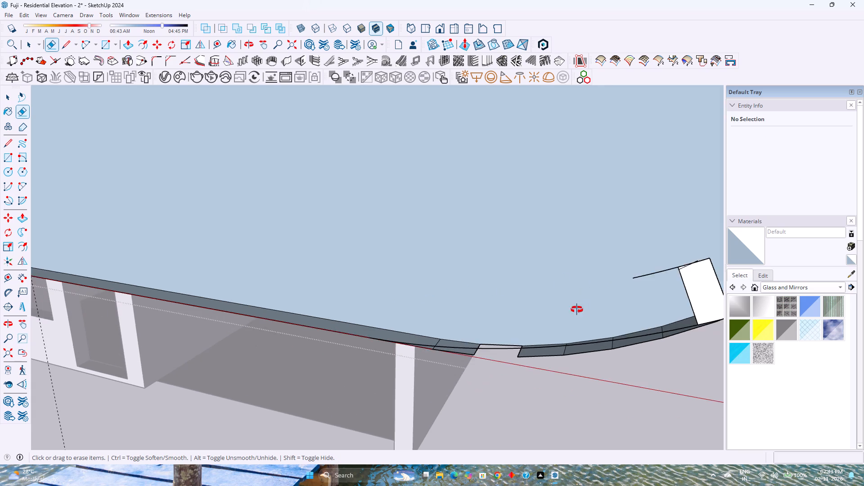
pyautogui.moveTo(577, 310); pyautogui.dragTo(440, 292, button='middle')
pyautogui.middleClick(438, 292)
pyautogui.scroll(-4, 425, 291)
pyautogui.moveTo(457, 322); pyautogui.dragTo(145, 320, button='middle')
pyautogui.middleClick(145, 320)
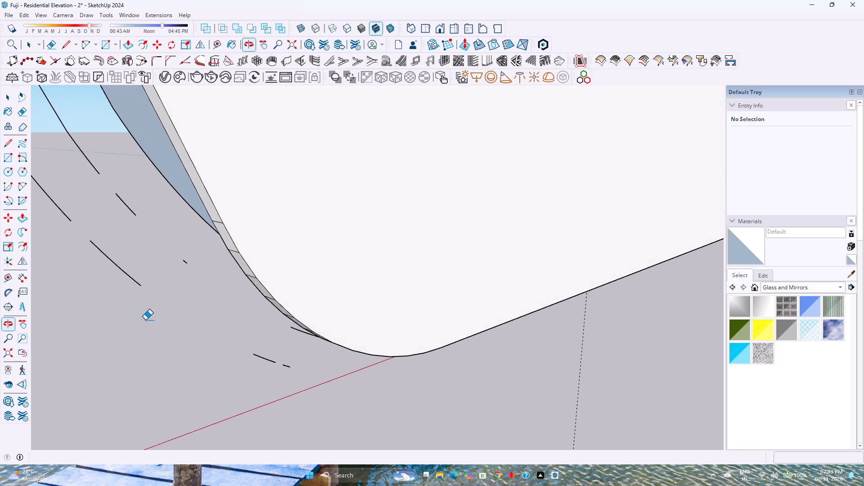
pyautogui.scroll(-2, 145, 320)
pyautogui.moveTo(145, 320); pyautogui.dragTo(315, 328, button='middle')
pyautogui.scroll(-5, 350, 330)
pyautogui.hotkey('ctrl', 'z')
pyautogui.hotkey('ctrl', 'z')
pyautogui.hotkey('ctrl', 'z')
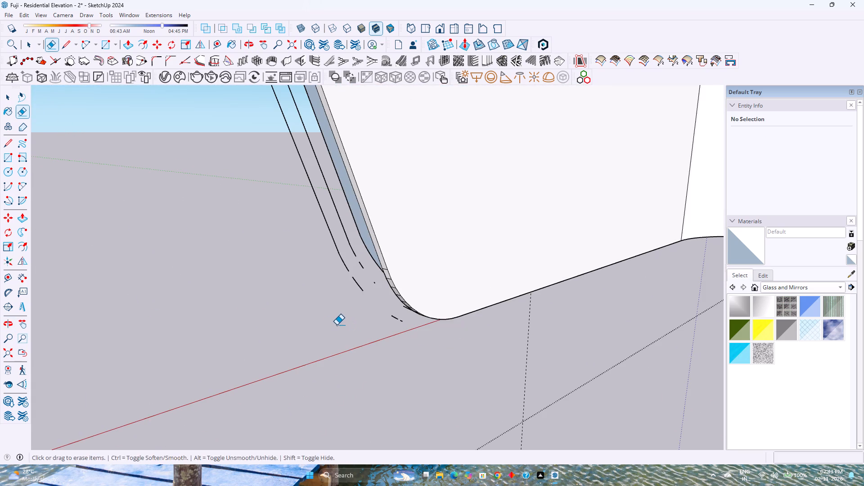
pyautogui.hotkey('ctrl', 'z')
pyautogui.hotkey('ctrl', 'z')
pyautogui.hotkey('ctrl', 'z')
pyautogui.hotkey('ctrl', 'z')
pyautogui.hotkey('ctrl', 'z')
pyautogui.hotkey('ctrl', 'z')
pyautogui.hotkey('ctrl', 'z')
pyautogui.hotkey('ctrl', 'z')
pyautogui.hotkey('ctrl', 'z')
pyautogui.hotkey('ctrl', 'z')
pyautogui.hotkey('ctrl', 'z')
pyautogui.hotkey('ctrl', 'z')
pyautogui.hotkey('ctrl', 'z')
pyautogui.hotkey('ctrl', 'z')
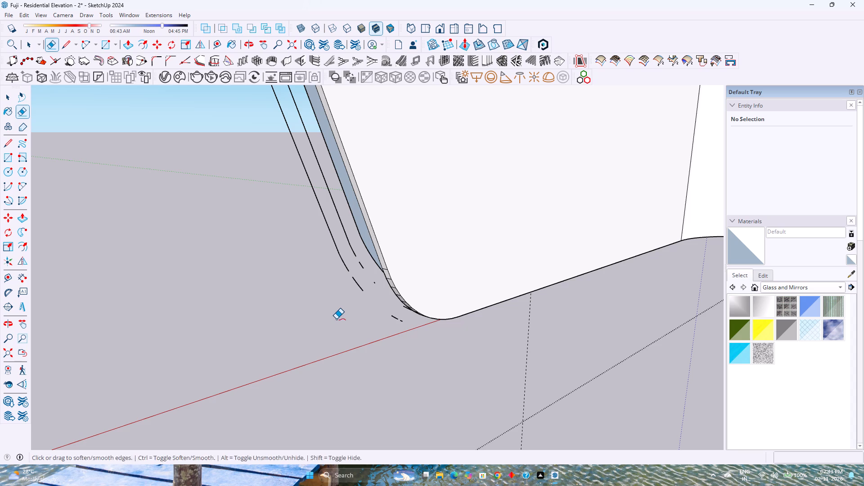
pyautogui.press('space')
pyautogui.hotkey('ctrl', 'z')
pyautogui.hotkey('ctrl', 'z')
pyautogui.hotkey('ctrl', 'z')
pyautogui.hotkey('ctrl', 'z')
pyautogui.hotkey('ctrl', 'z')
pyautogui.hotkey('ctrl', 'z')
pyautogui.hotkey('ctrl', 'z')
pyautogui.hotkey('ctrl', 'z')
pyautogui.hotkey('ctrl', 'z')
pyautogui.hotkey('ctrl', 'z')
pyautogui.hotkey('ctrl', 'z')
pyautogui.hotkey('ctrl', 'z')
pyautogui.hotkey('ctrl', 'z')
pyautogui.hotkey('ctrl', 'z')
pyautogui.hotkey('ctrl', 'z')
pyautogui.hotkey('ctrl', 'z')
pyautogui.hotkey('ctrl', 'z')
pyautogui.hotkey('ctrl', 'z')
pyautogui.hotkey('ctrl', 'z')
pyautogui.hotkey('ctrl', 'z')
pyautogui.hotkey('ctrl', 'z')
pyautogui.hotkey('ctrl', 'z')
pyautogui.hotkey('ctrl', 'z')
pyautogui.hotkey('ctrl', 'z')
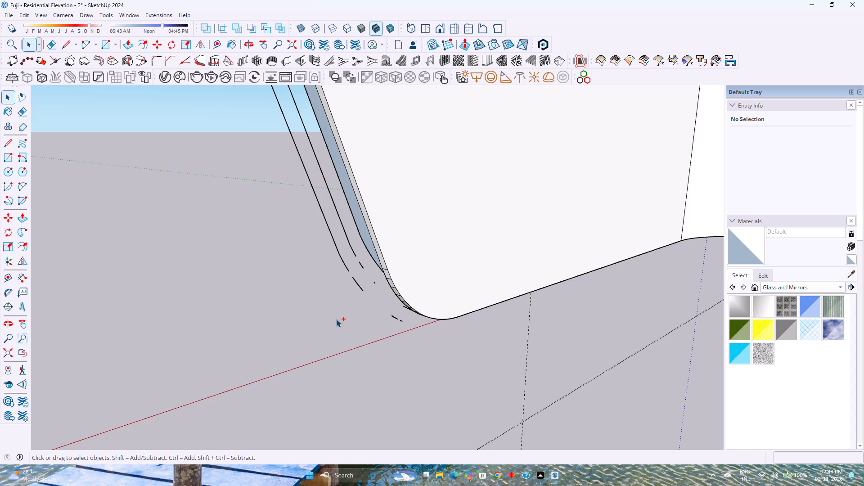
pyautogui.moveTo(339, 319); pyautogui.dragTo(598, 350, button='middle')
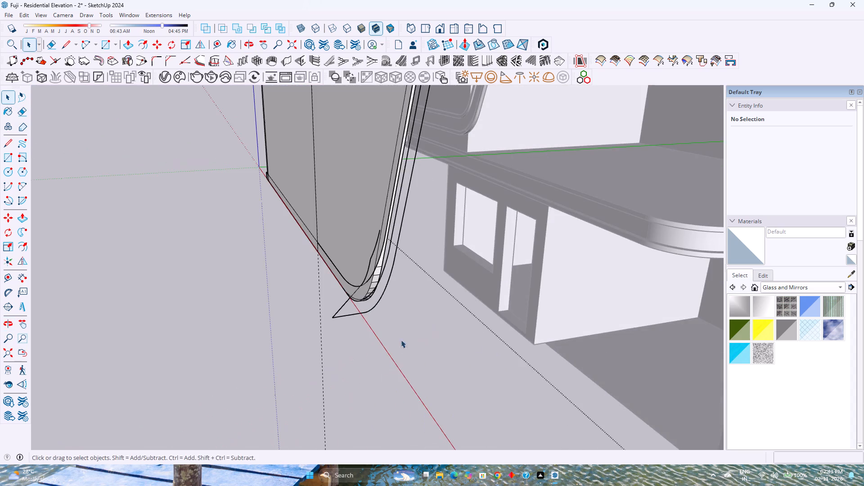
pyautogui.moveTo(401, 340); pyautogui.dragTo(564, 342, button='middle')
pyautogui.hotkey('ctrl', 'z')
pyautogui.hotkey('ctrl', 'z')
pyautogui.hotkey('ctrl', 'z')
pyautogui.hotkey('ctrl', 'z')
pyautogui.hotkey('ctrl', 'z')
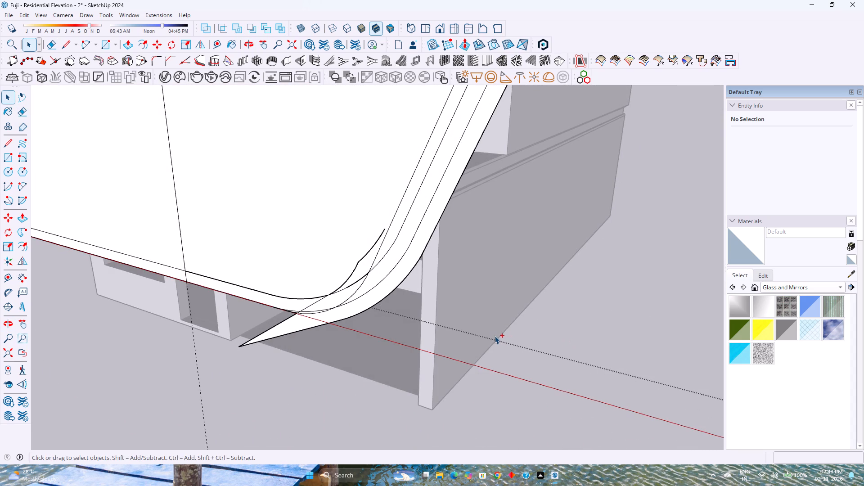
pyautogui.hotkey('ctrl', 'z')
pyautogui.hotkey('ctrl', 'z')
pyautogui.hotkey('ctrl', 'z')
pyautogui.hotkey('ctrl', 'z')
pyautogui.hotkey('ctrl', 'z')
pyautogui.hotkey('ctrl', 'z')
pyautogui.hotkey('ctrl', 'z')
pyautogui.hotkey('ctrl', 'z')
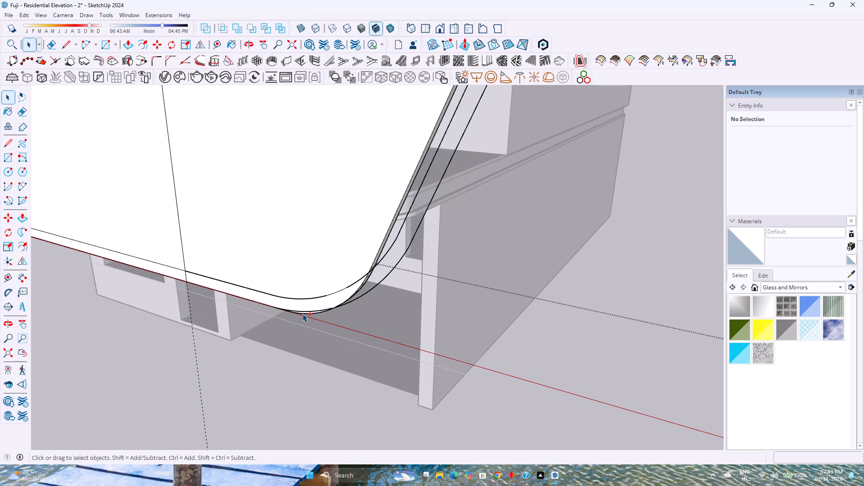
# Redo the offset strip and its edge erasures up to the last point where the panel's main face is still intact.
pyautogui.scroll(8, 306, 311)
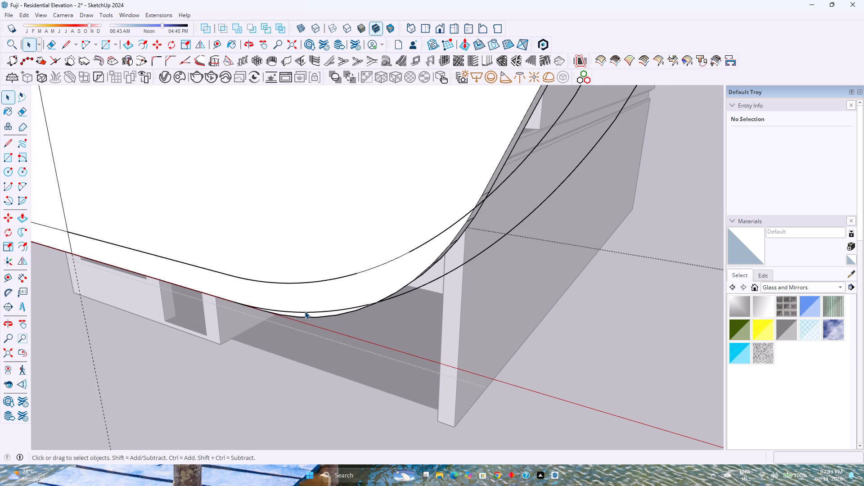
pyautogui.scroll(-4, 305, 311)
pyautogui.hotkey('ctrl', 'y')
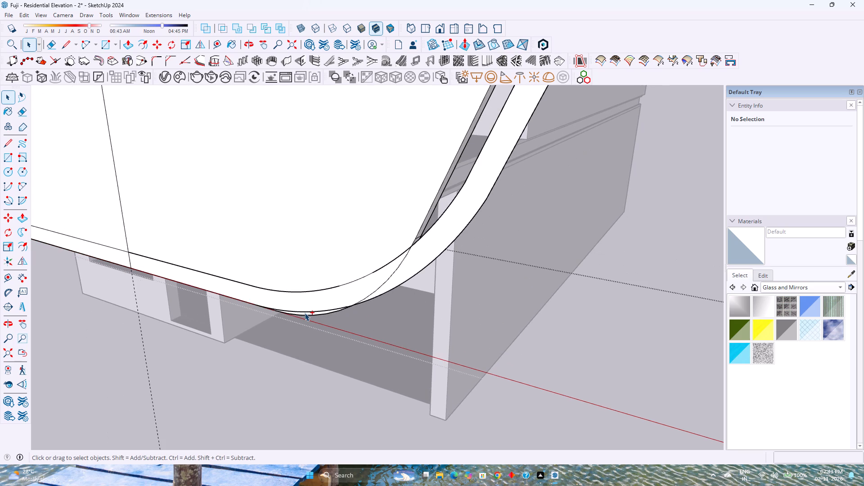
pyautogui.hotkey('ctrl', 'y')
pyautogui.hotkey('ctrl', 'y')
pyautogui.hotkey('ctrl', 'y')
pyautogui.hotkey('ctrl', 'y')
pyautogui.hotkey('ctrl', 'y')
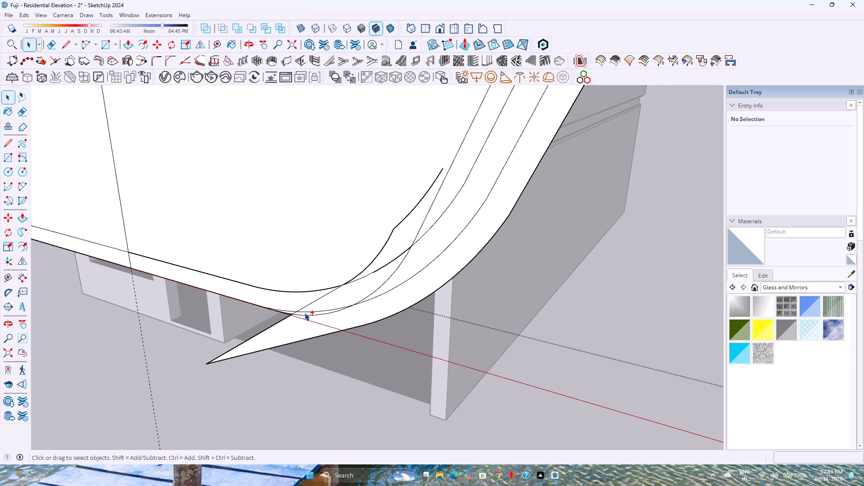
pyautogui.hotkey('ctrl', 'y')
pyautogui.hotkey('ctrl', 'y')
pyautogui.hotkey('ctrl', 'y')
pyautogui.hotkey('ctrl', 'y')
pyautogui.hotkey('ctrl', 'y')
pyautogui.hotkey('ctrl', 'y')
pyautogui.hotkey('ctrl', 'y')
pyautogui.hotkey('ctrl', 'y')
pyautogui.hotkey('ctrl', 'y')
pyautogui.hotkey('ctrl', 'y')
pyautogui.hotkey('ctrl', 'y')
pyautogui.hotkey('ctrl', 'y')
pyautogui.hotkey('ctrl', 'y')
pyautogui.hotkey('ctrl', 'y')
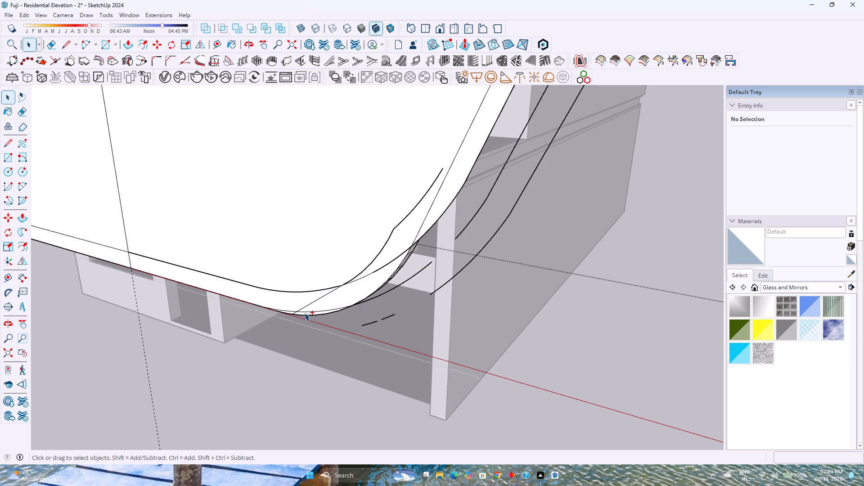
pyautogui.hotkey('ctrl', 'y')
pyautogui.hotkey('ctrl', 'y')
pyautogui.hotkey('ctrl', 'y')
pyautogui.hotkey('ctrl', 'y')
pyautogui.hotkey('ctrl', 'y')
pyautogui.hotkey('ctrl', 'y')
pyautogui.hotkey('ctrl', 'y')
pyautogui.hotkey('ctrl', 'y')
pyautogui.hotkey('ctrl', 'y')
pyautogui.hotkey('ctrl', 'y')
pyautogui.hotkey('ctrl', 'y')
pyautogui.hotkey('ctrl', 'y')
pyautogui.hotkey('ctrl', 'y')
pyautogui.hotkey('ctrl', 'y')
pyautogui.hotkey('ctrl', 'y')
pyautogui.hotkey('ctrl', 'y')
pyautogui.hotkey('ctrl', 'y')
pyautogui.hotkey('ctrl', 'y')
pyautogui.hotkey('ctrl', 'y')
pyautogui.hotkey('ctrl', 'y')
pyautogui.hotkey('ctrl', 'y')
pyautogui.hotkey('ctrl', 'y')
pyautogui.hotkey('ctrl', 'y')
pyautogui.hotkey('ctrl', 'y')
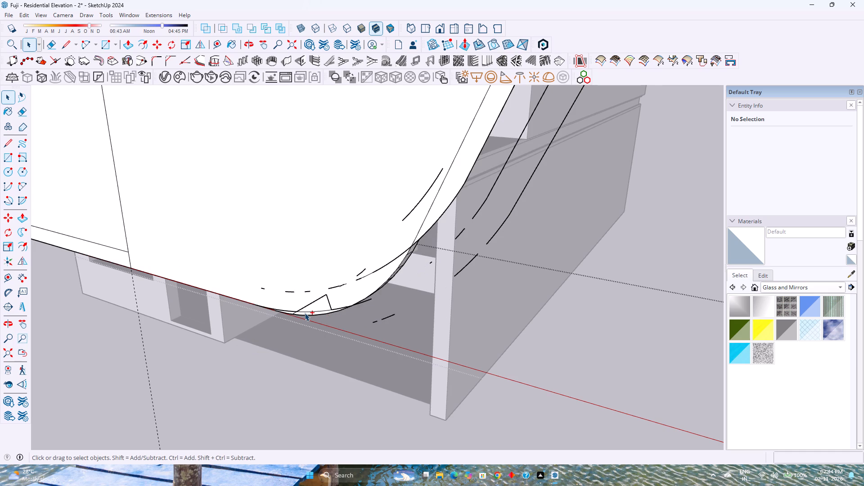
pyautogui.hotkey('ctrl', 'y')
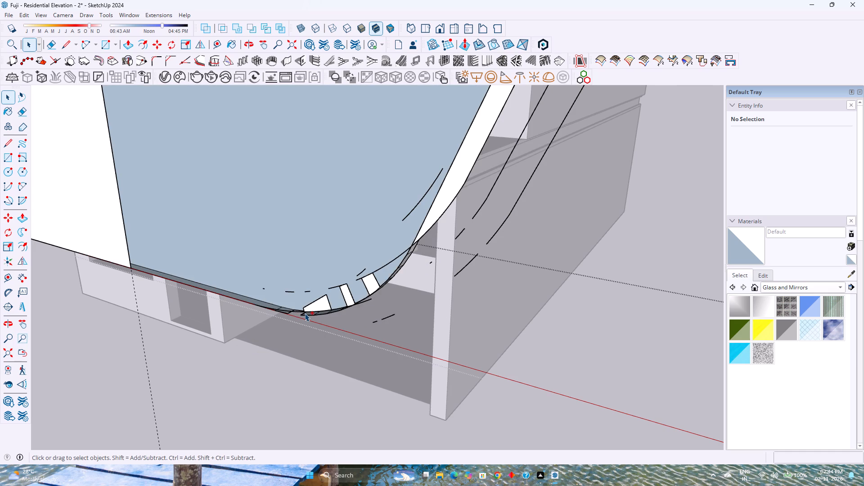
pyautogui.hotkey('ctrl', 'z')
pyautogui.hotkey('ctrl', 'z')
# Erase the leftover triangular outline and nearby edge fragments on the panel face at the lower curved corner.
pyautogui.press('e')
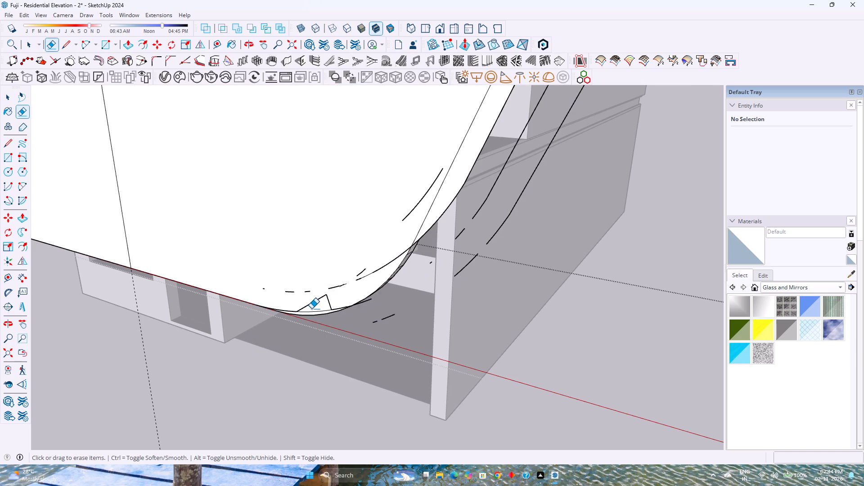
pyautogui.click(313, 305)
pyautogui.click(307, 312)
pyautogui.moveTo(305, 311); pyautogui.dragTo(301, 309)
pyautogui.click(298, 311)
pyautogui.moveTo(297, 311); pyautogui.dragTo(293, 312)
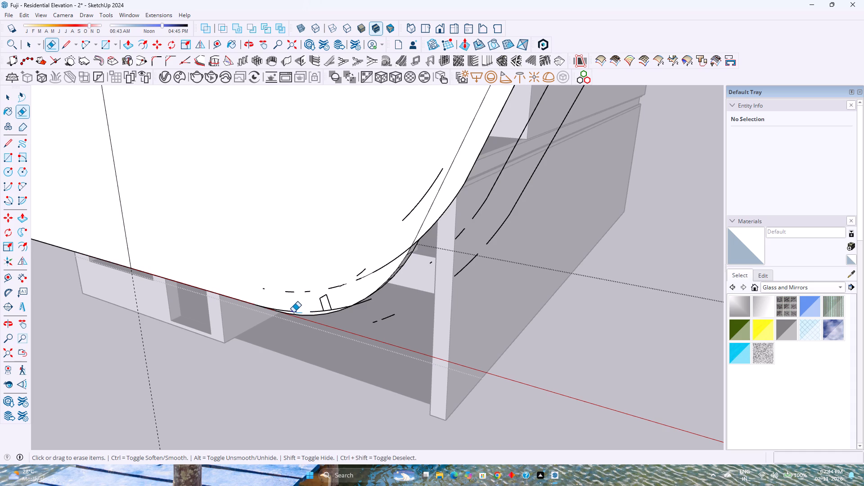
pyautogui.moveTo(293, 312); pyautogui.dragTo(283, 310)
pyautogui.moveTo(276, 298); pyautogui.dragTo(257, 288)
pyautogui.moveTo(259, 287); pyautogui.dragTo(279, 309)
pyautogui.moveTo(285, 300); pyautogui.dragTo(291, 296)
pyautogui.moveTo(253, 280); pyautogui.dragTo(269, 290)
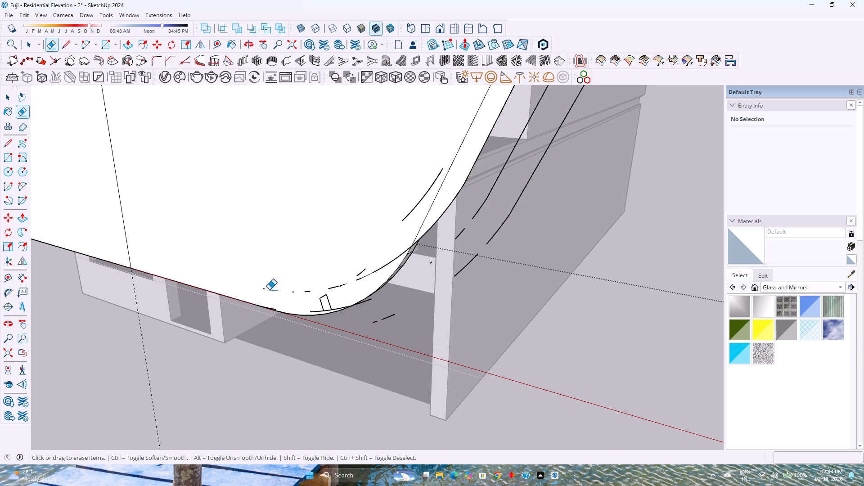
pyautogui.moveTo(269, 290); pyautogui.dragTo(337, 304)
pyautogui.moveTo(329, 306); pyautogui.dragTo(324, 309)
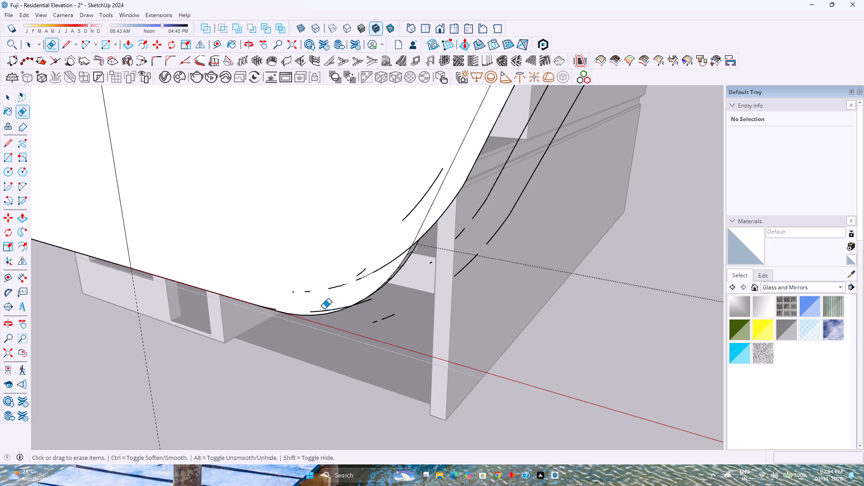
# Erase the broken offset edge fragments on the panel face, from the lower curve up toward the panel's sloping side.
pyautogui.moveTo(324, 309); pyautogui.dragTo(297, 291)
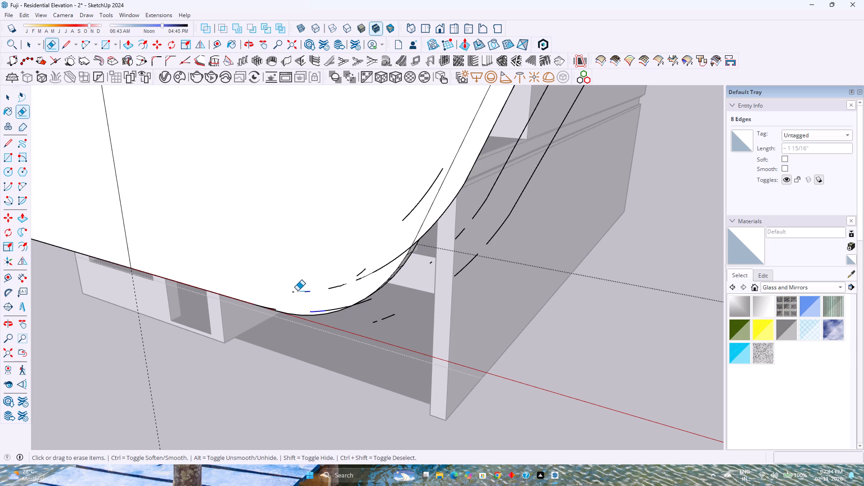
pyautogui.moveTo(297, 291); pyautogui.dragTo(359, 275)
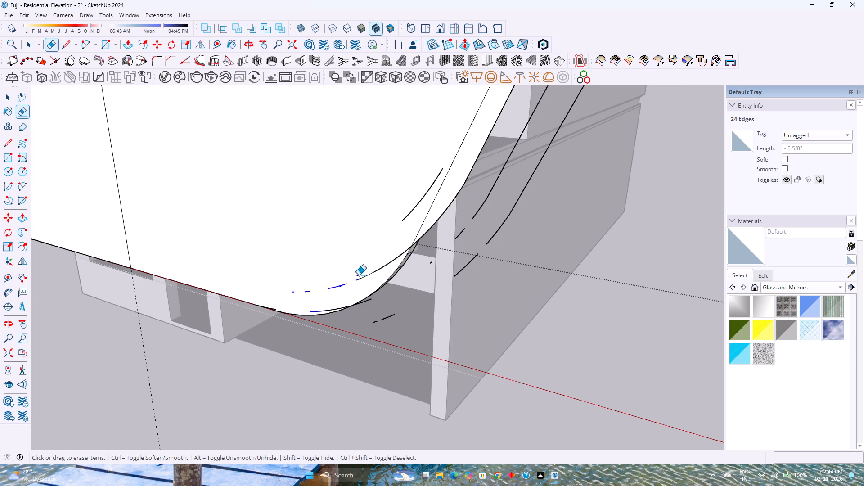
pyautogui.moveTo(359, 275); pyautogui.dragTo(400, 256)
pyautogui.moveTo(407, 219); pyautogui.dragTo(439, 173)
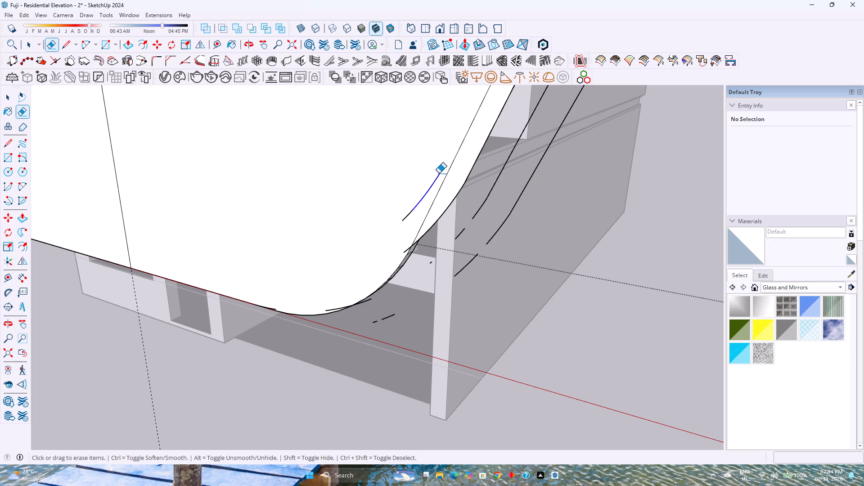
pyautogui.moveTo(439, 173); pyautogui.dragTo(439, 173)
pyautogui.moveTo(427, 182); pyautogui.dragTo(420, 199)
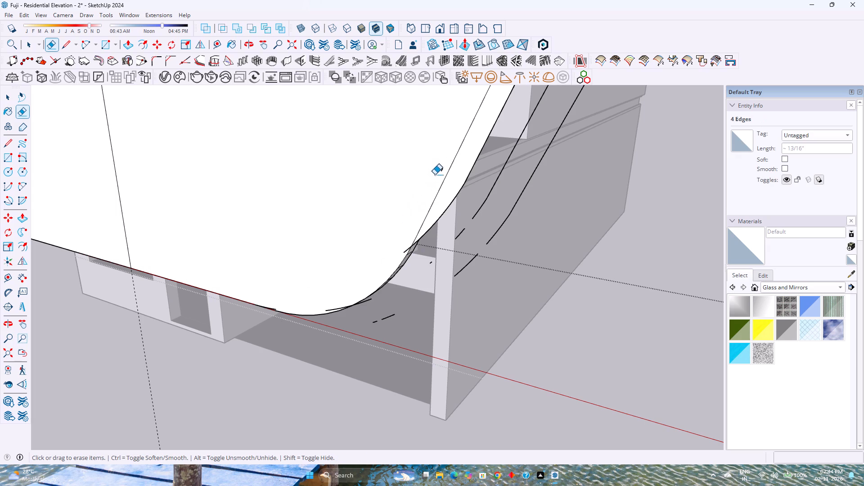
pyautogui.moveTo(436, 174); pyautogui.dragTo(443, 167)
# Erase the inner part of the stray edge that crosses the panel's outline at the lower curved corner.
pyautogui.moveTo(341, 303); pyautogui.dragTo(339, 305)
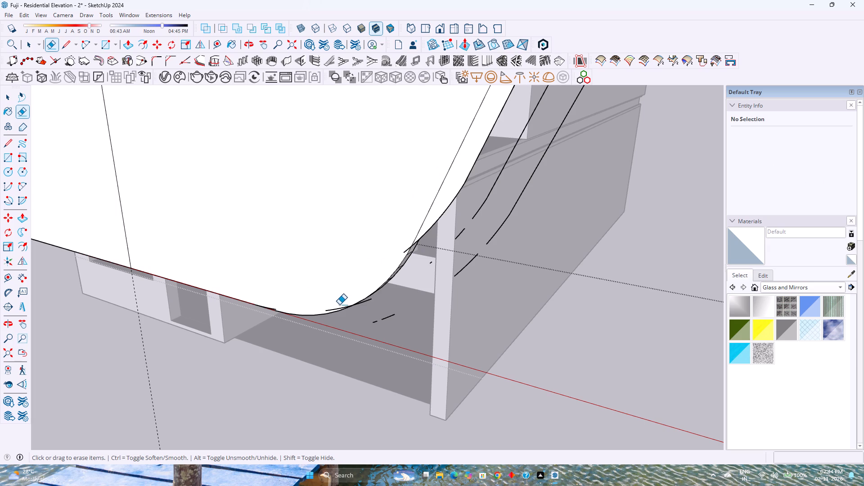
pyautogui.moveTo(339, 305); pyautogui.dragTo(327, 310)
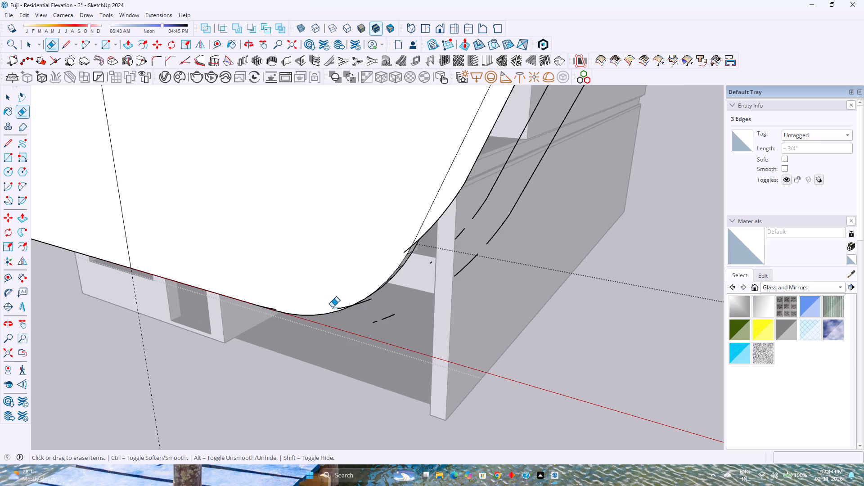
pyautogui.scroll(3, 326, 320)
pyautogui.scroll(-3, 326, 321)
pyautogui.scroll(7, 347, 302)
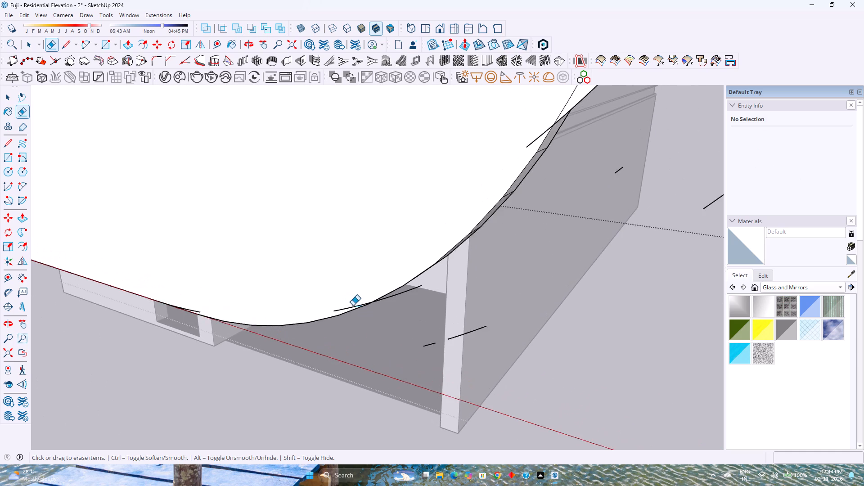
pyautogui.scroll(2, 353, 306)
pyautogui.click(352, 307)
pyautogui.moveTo(346, 308); pyautogui.dragTo(328, 310)
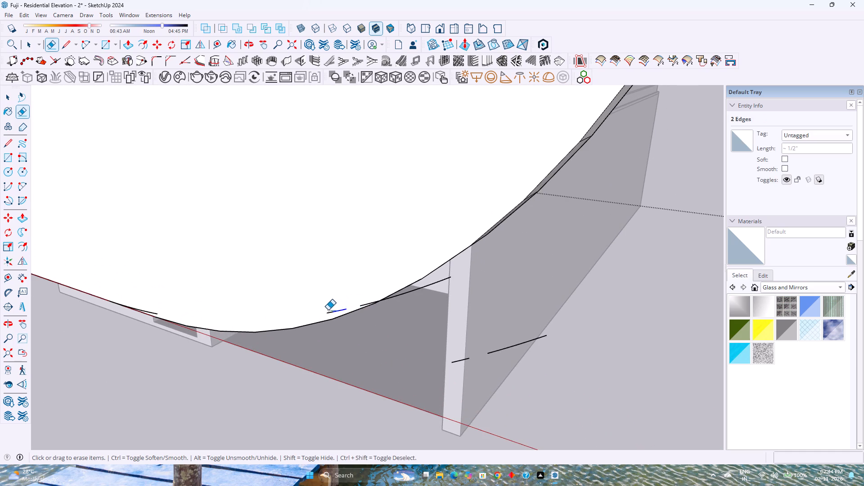
pyautogui.moveTo(328, 310); pyautogui.dragTo(330, 313)
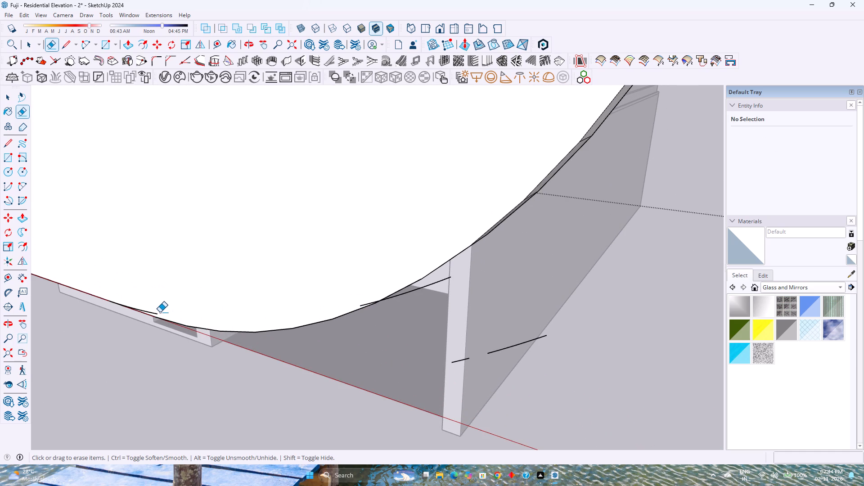
# Erase the end fragments of the stray edge running along the panel's bottom edge, and undo the last erasure.
pyautogui.click(154, 312)
pyautogui.click(147, 311)
pyautogui.click(144, 311)
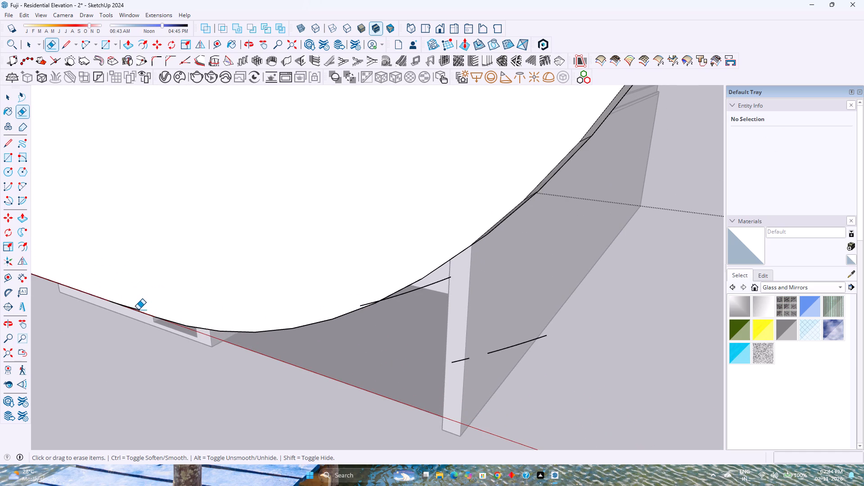
pyautogui.click(138, 309)
pyautogui.click(135, 308)
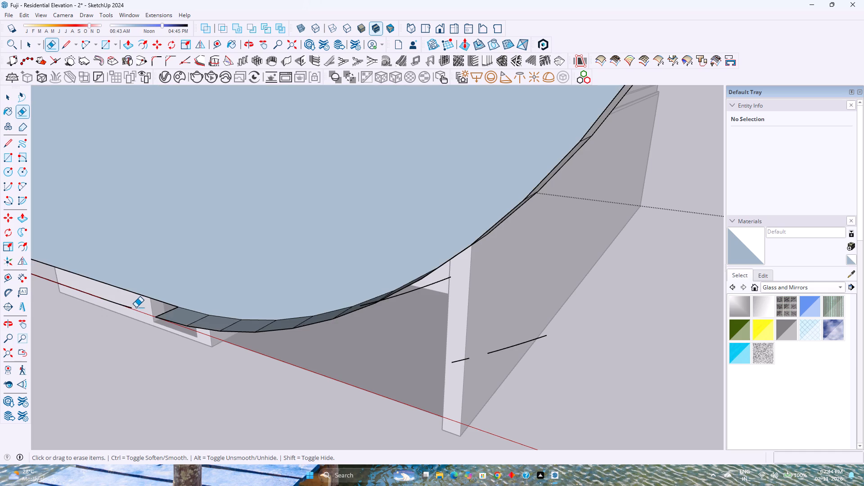
pyautogui.hotkey('ctrl', 'z')
# Erase more end segments of the stray edge just above the panel's bottom edge, working away from the lower curved corner.
pyautogui.scroll(7, 142, 307)
pyautogui.scroll(-5, 125, 310)
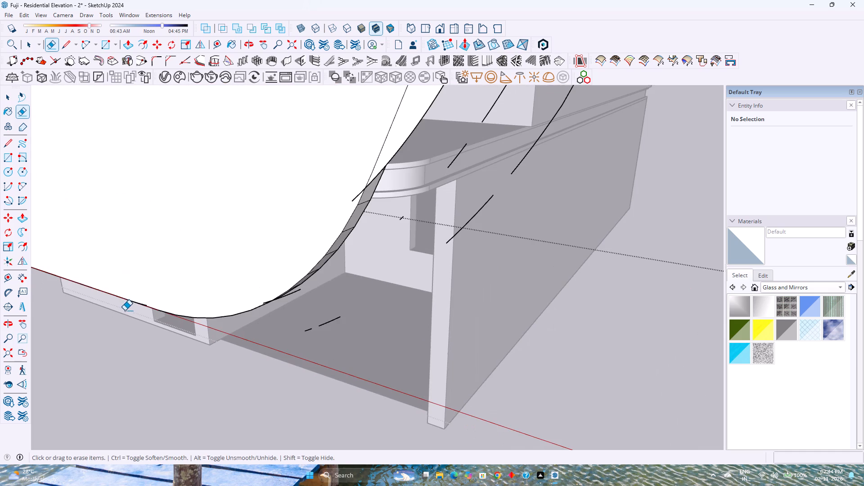
pyautogui.scroll(15, 141, 304)
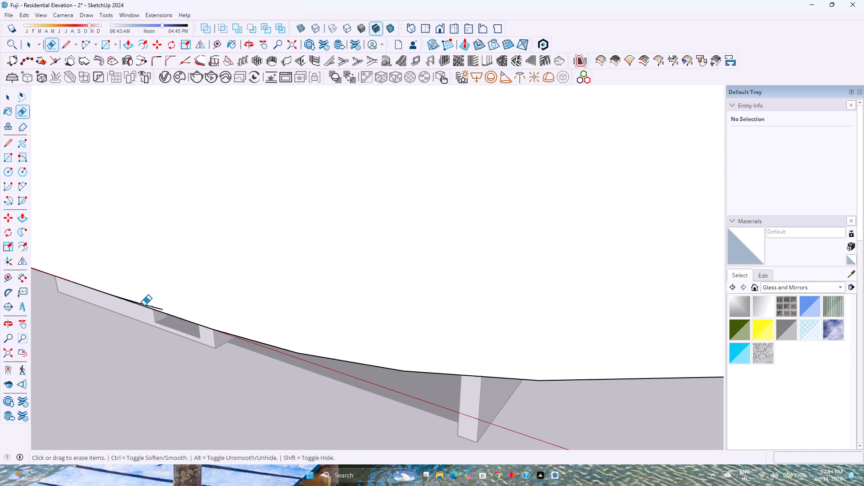
pyautogui.scroll(3, 144, 306)
pyautogui.scroll(-3, 149, 309)
pyautogui.scroll(19, 153, 305)
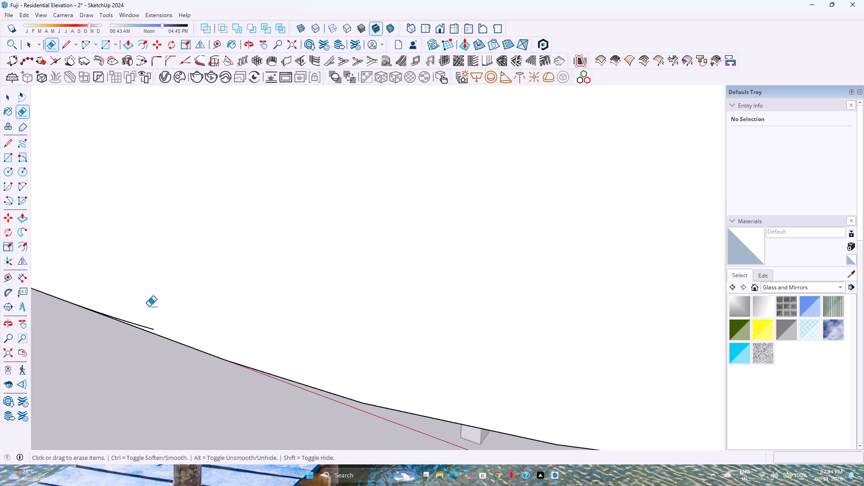
pyautogui.scroll(13, 144, 310)
pyautogui.click(149, 342)
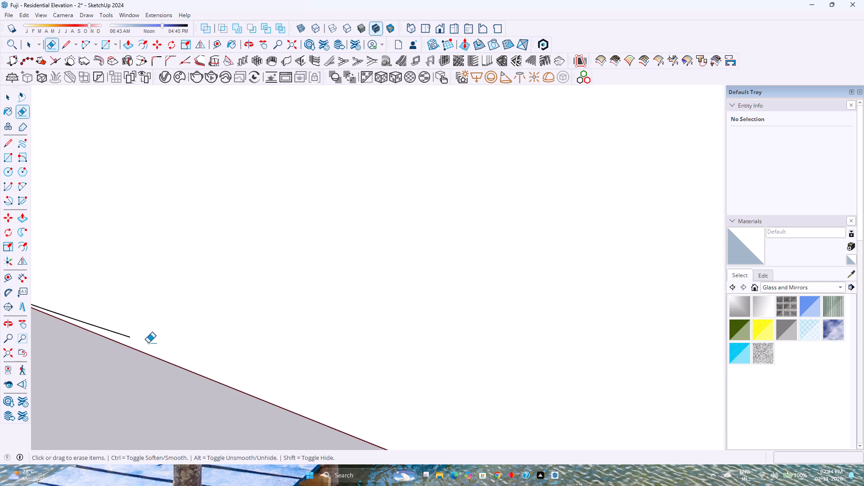
pyautogui.click(121, 335)
pyautogui.keyDown('shift'); pyautogui.moveTo(128, 337); pyautogui.dragTo(342, 333, button='middle'); pyautogui.keyUp('shift')
pyautogui.scroll(6, 268, 316)
pyautogui.click(266, 311)
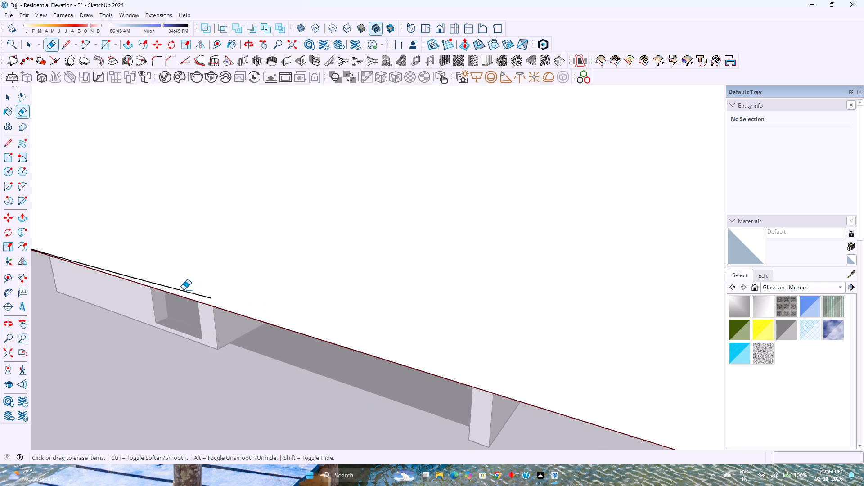
pyautogui.click(183, 290)
# Remove further segments of the stray edge lying along the panel's bottom edge, above the ground-floor wall openings.
pyautogui.keyDown('shift'); pyautogui.moveTo(184, 292); pyautogui.dragTo(380, 315, button='middle'); pyautogui.keyUp('shift')
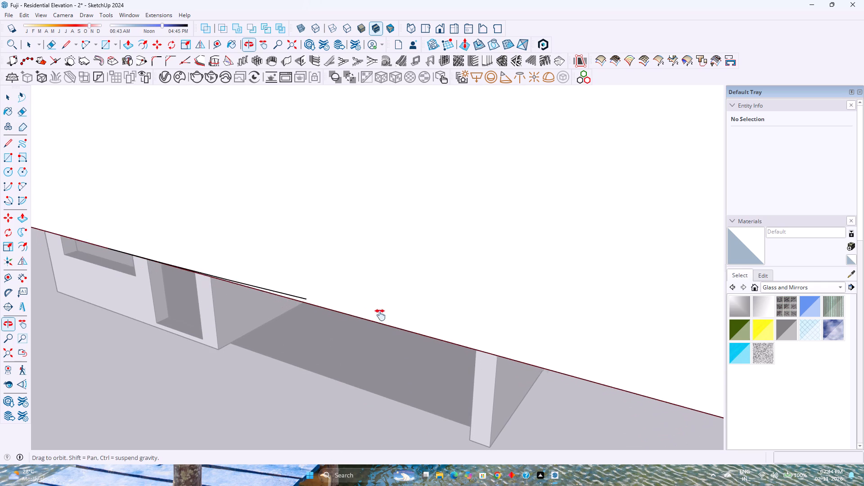
pyautogui.keyDown('shift'); pyautogui.moveTo(380, 315); pyautogui.dragTo(390, 315, button='middle'); pyautogui.keyUp('shift')
pyautogui.keyDown('shift'); pyautogui.middleClick(390, 315); pyautogui.keyUp('shift')
pyautogui.keyDown('shift'); pyautogui.middleClick(390, 315); pyautogui.keyUp('shift')
pyautogui.scroll(1, 315, 312)
pyautogui.scroll(-2, 300, 301)
pyautogui.scroll(5, 287, 288)
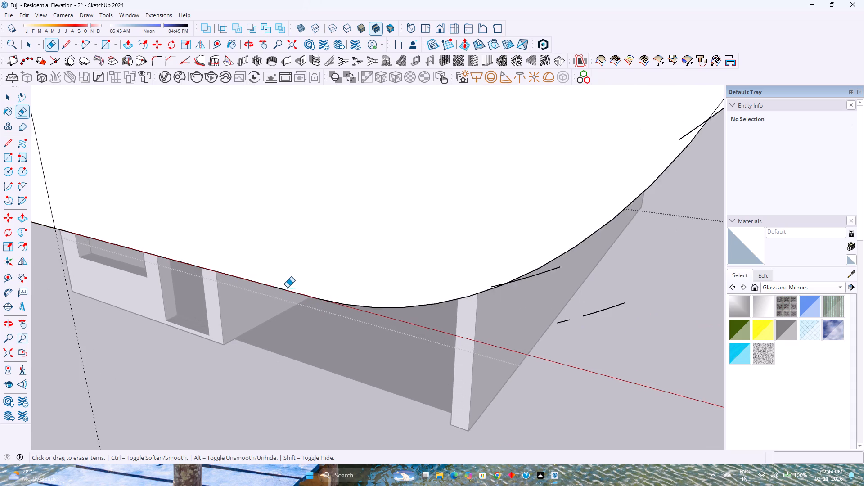
pyautogui.scroll(20, 287, 288)
pyautogui.scroll(10, 287, 288)
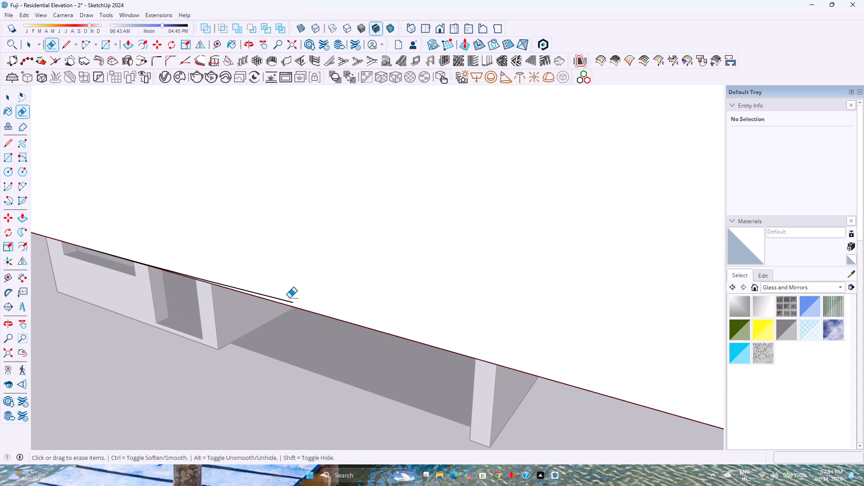
pyautogui.scroll(8, 289, 298)
pyautogui.click(283, 302)
pyautogui.click(281, 303)
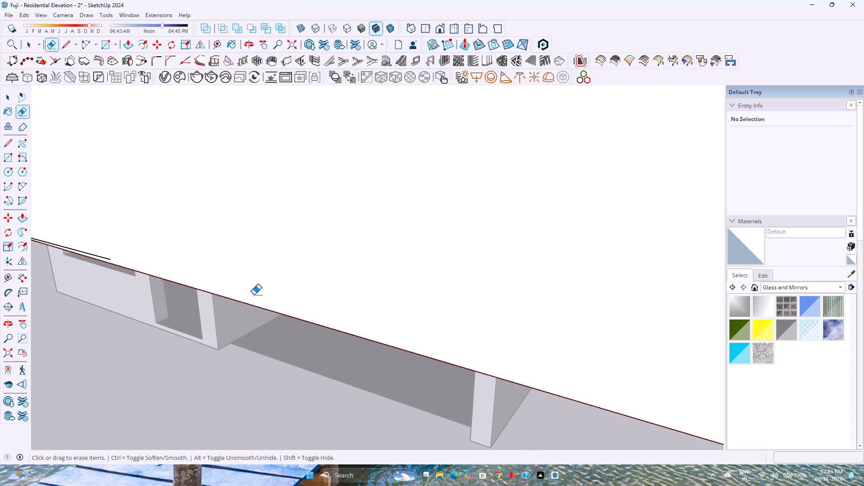
pyautogui.keyDown('shift'); pyautogui.moveTo(251, 292); pyautogui.dragTo(452, 297, button='middle'); pyautogui.keyUp('shift')
pyautogui.press('space')
pyautogui.click(270, 260)
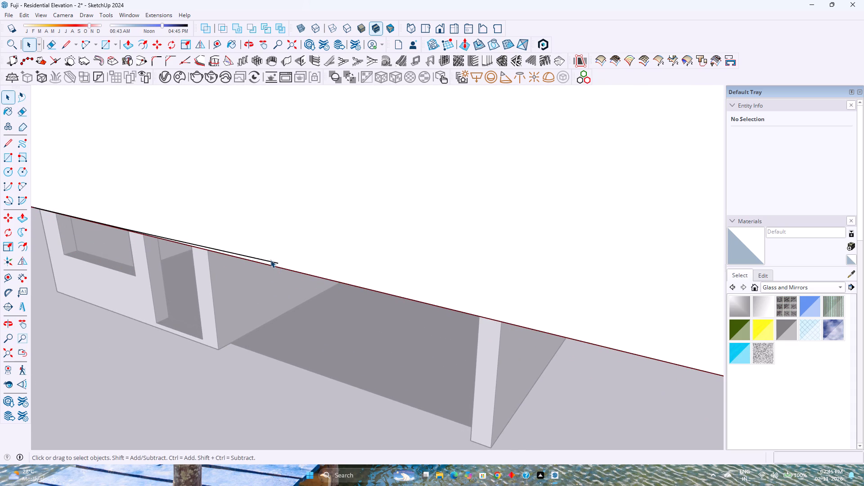
pyautogui.click(267, 261)
pyautogui.press('Delete')
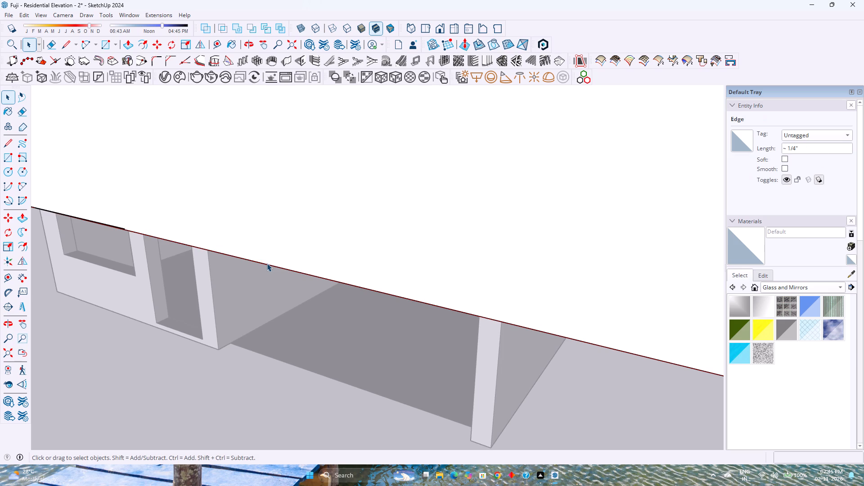
# Delete the short edge at the lower curved corner that closes the surplus strip beside the panel's sloping side.
pyautogui.keyDown('shift'); pyautogui.moveTo(112, 232); pyautogui.dragTo(150, 263, button='middle'); pyautogui.keyUp('shift')
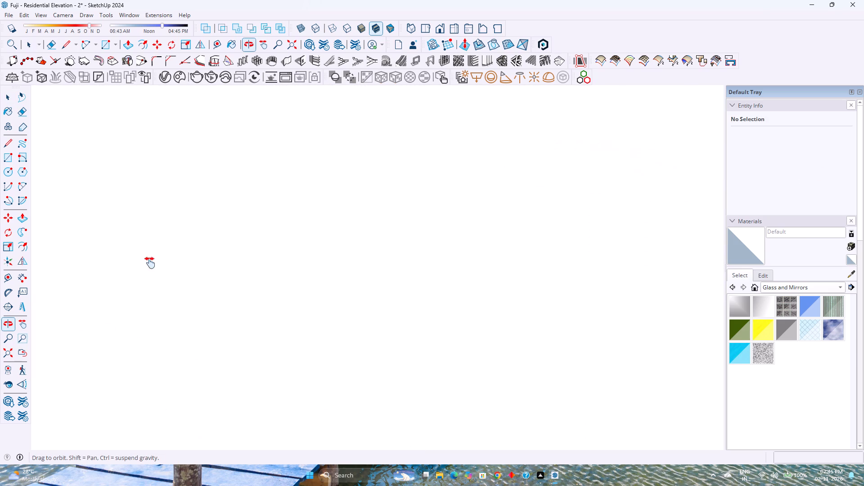
pyautogui.keyDown('shift'); pyautogui.moveTo(150, 263); pyautogui.dragTo(153, 260, button='middle'); pyautogui.keyUp('shift')
pyautogui.keyDown('shift'); pyautogui.moveTo(153, 260); pyautogui.dragTo(229, 234, button='middle'); pyautogui.keyUp('shift')
pyautogui.scroll(-4, 233, 234)
pyautogui.scroll(-3, 208, 302)
pyautogui.scroll(-2, 218, 371)
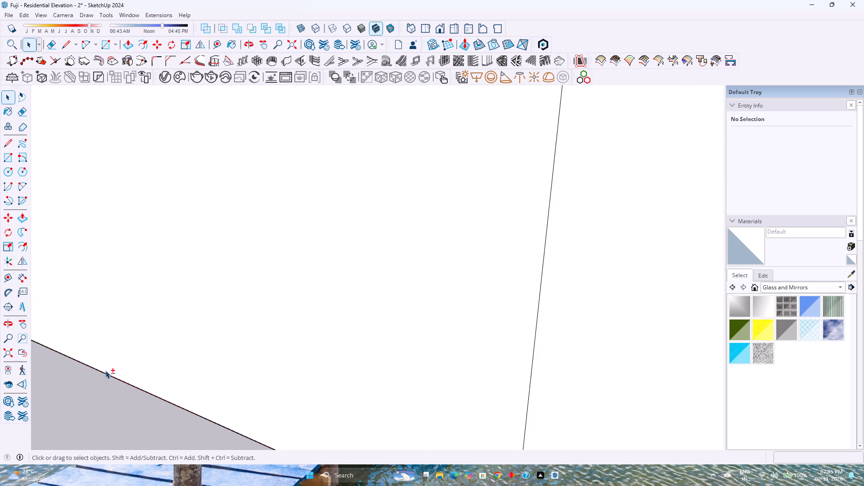
pyautogui.keyDown('shift'); pyautogui.moveTo(105, 369); pyautogui.dragTo(267, 287, button='middle'); pyautogui.keyUp('shift')
pyautogui.scroll(-14, 285, 277)
pyautogui.moveTo(457, 323); pyautogui.dragTo(567, 331, button='middle')
pyautogui.click(520, 272)
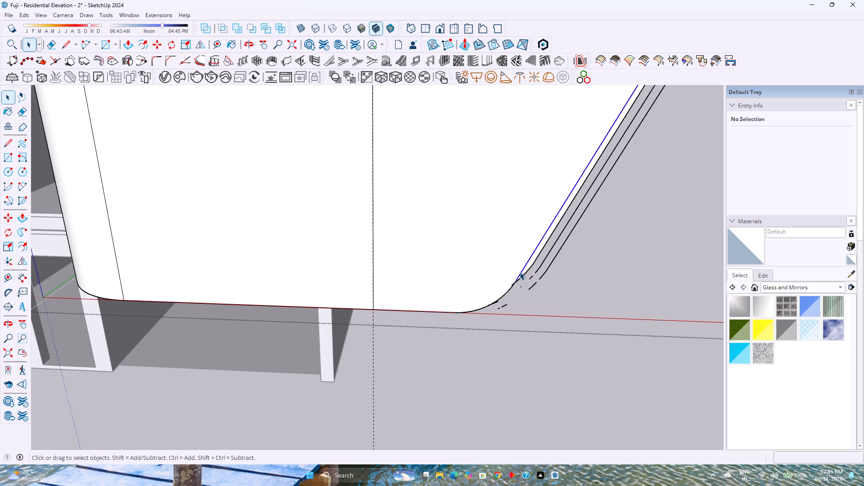
pyautogui.click(523, 275)
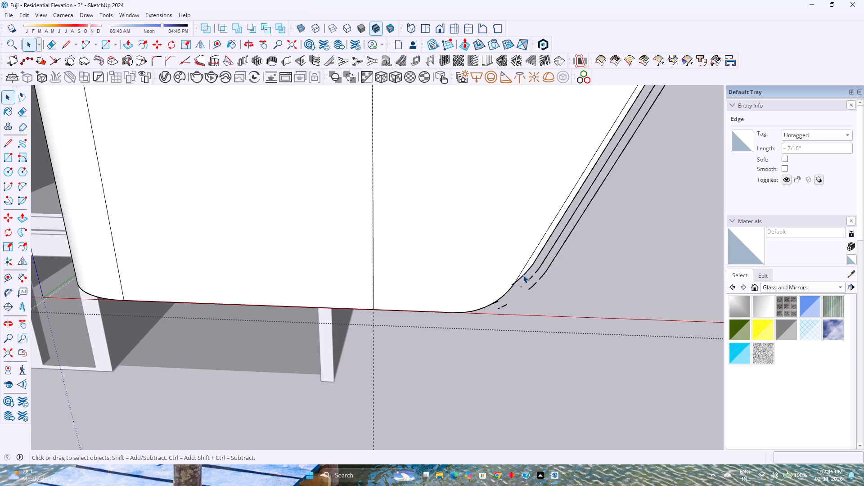
pyautogui.click(526, 274)
pyautogui.press('Delete')
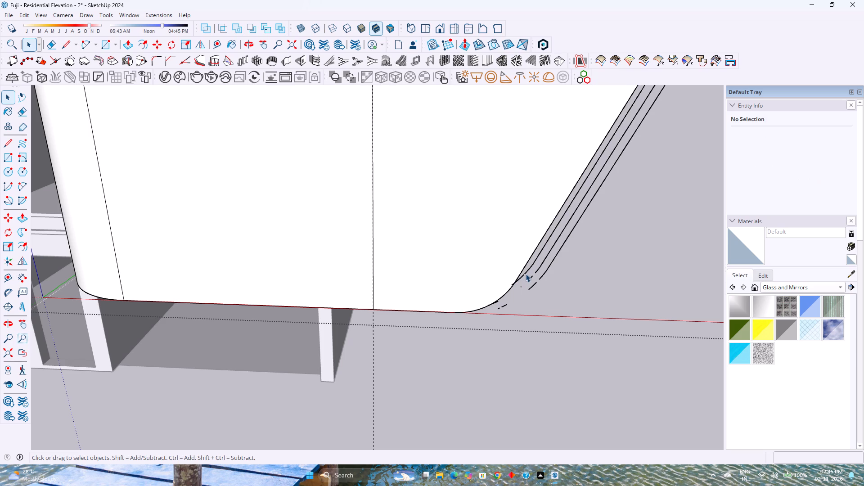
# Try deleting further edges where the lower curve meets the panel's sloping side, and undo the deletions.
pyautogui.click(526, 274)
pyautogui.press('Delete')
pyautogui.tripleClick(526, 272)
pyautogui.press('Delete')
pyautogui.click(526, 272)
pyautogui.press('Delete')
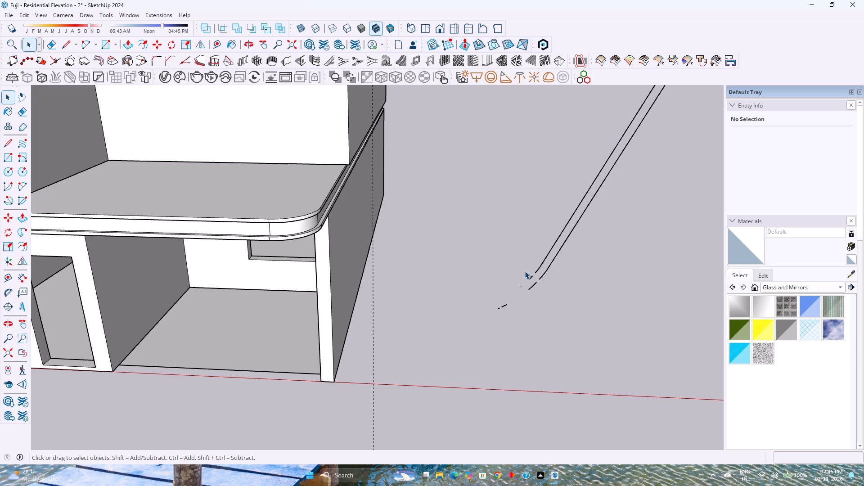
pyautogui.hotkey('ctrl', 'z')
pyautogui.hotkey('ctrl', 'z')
# Delete the segments of the stray edge that lie inside the panel's outline, where it crosses the lower curve near the sloping side.
pyautogui.click(524, 275)
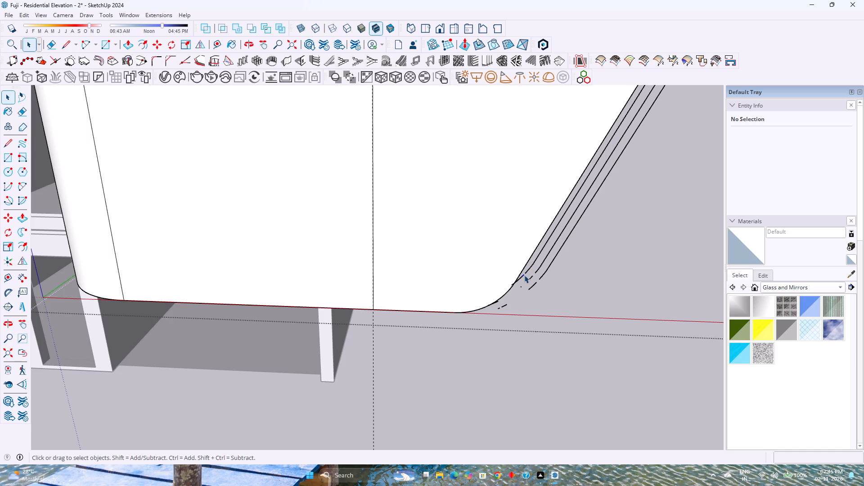
pyautogui.press('Delete')
pyautogui.scroll(12, 519, 278)
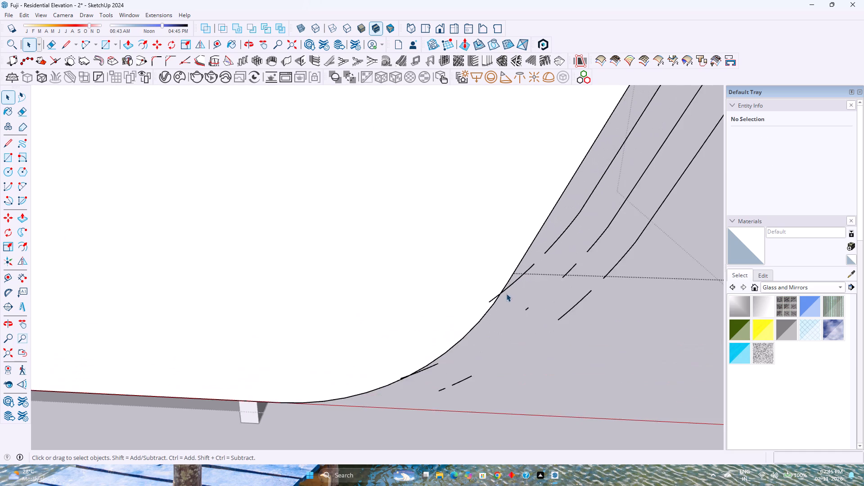
pyautogui.scroll(12, 506, 293)
pyautogui.click(510, 318)
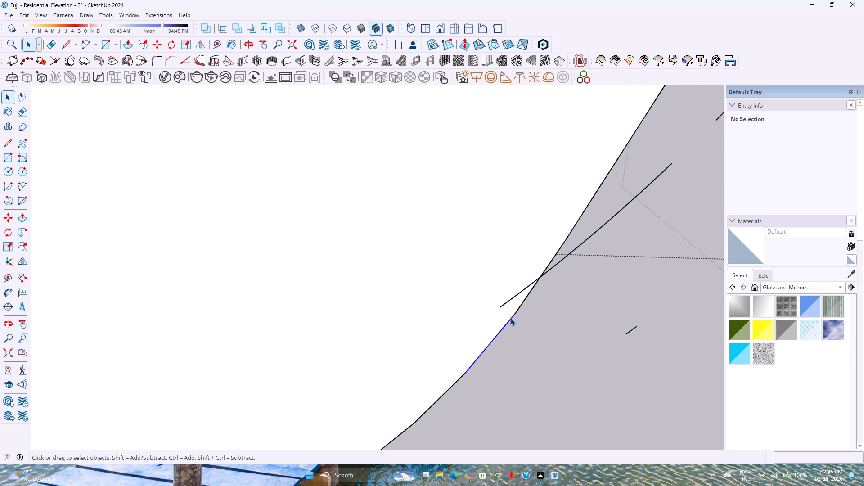
pyautogui.doubleClick(510, 318)
pyautogui.doubleClick(512, 318)
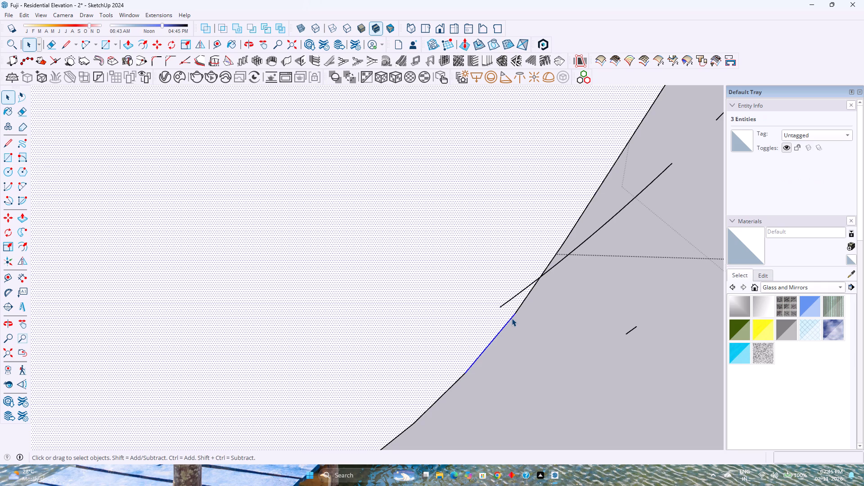
pyautogui.tripleClick(504, 305)
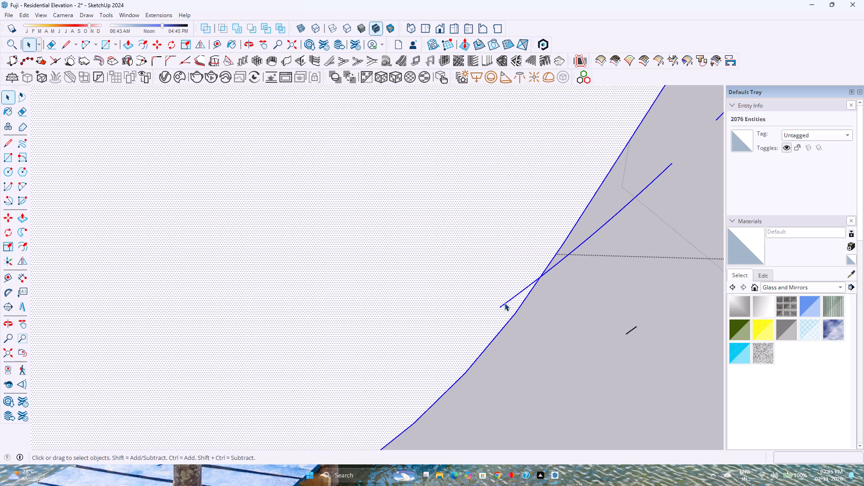
pyautogui.click(505, 301)
pyautogui.click(505, 301)
pyautogui.click(505, 301)
pyautogui.click(506, 301)
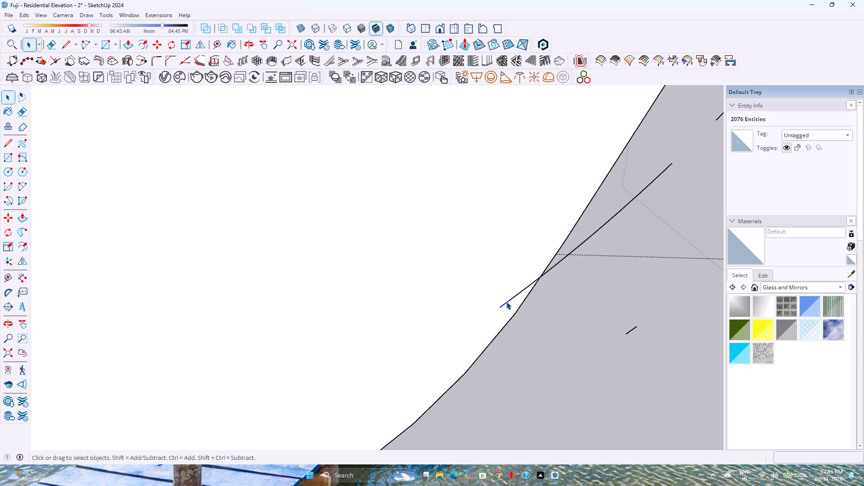
pyautogui.press('Delete')
pyautogui.press('Delete')
pyautogui.click(511, 297)
pyautogui.press('Delete')
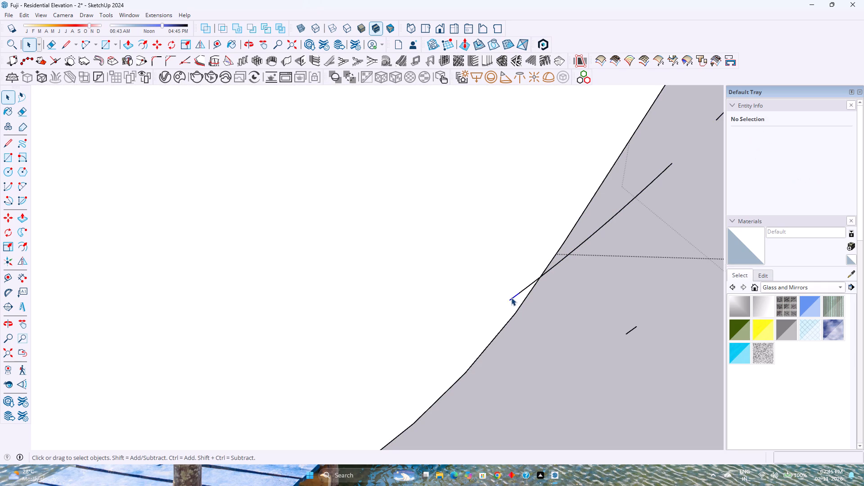
pyautogui.click(520, 290)
pyautogui.press('Delete')
pyautogui.click(530, 283)
pyautogui.press('Delete')
pyautogui.click(545, 273)
pyautogui.press('Delete')
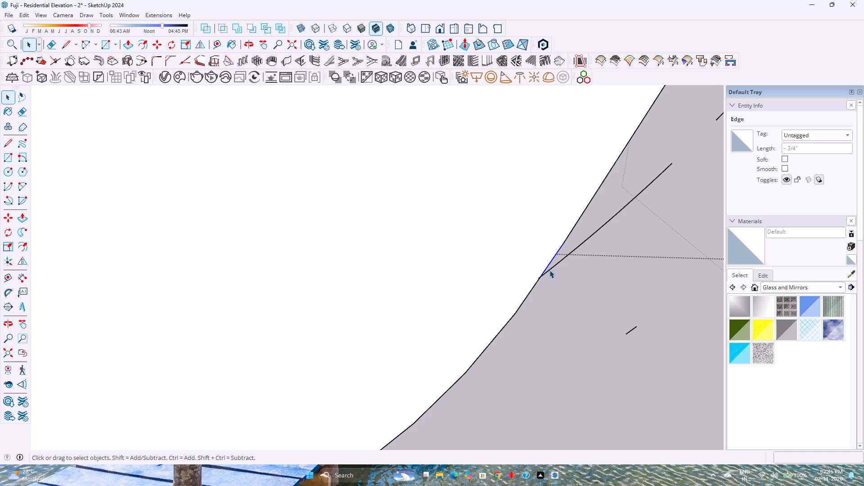
# Delete the rest of that crossing stray edge outside the panel's outline, segment by segment, keeping the outline itself.
pyautogui.click(550, 269)
pyautogui.press('Delete')
pyautogui.moveTo(557, 264); pyautogui.dragTo(574, 251)
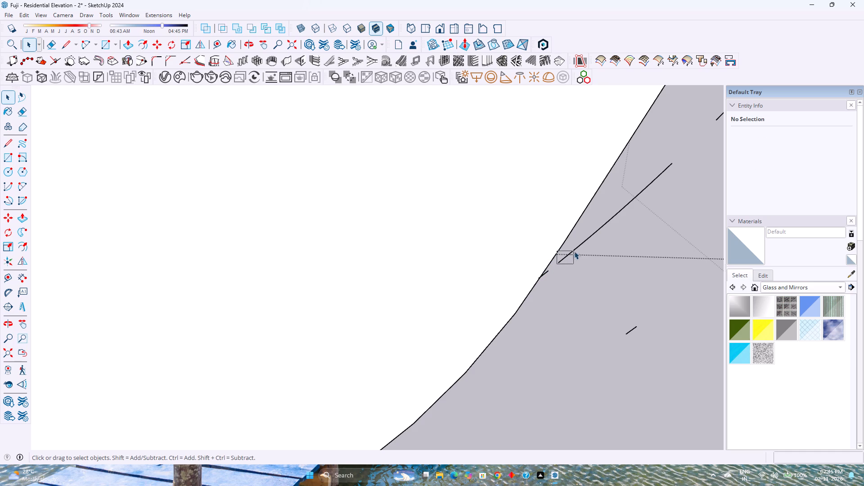
pyautogui.moveTo(574, 251); pyautogui.dragTo(609, 254)
pyautogui.click(545, 272)
pyautogui.click(546, 272)
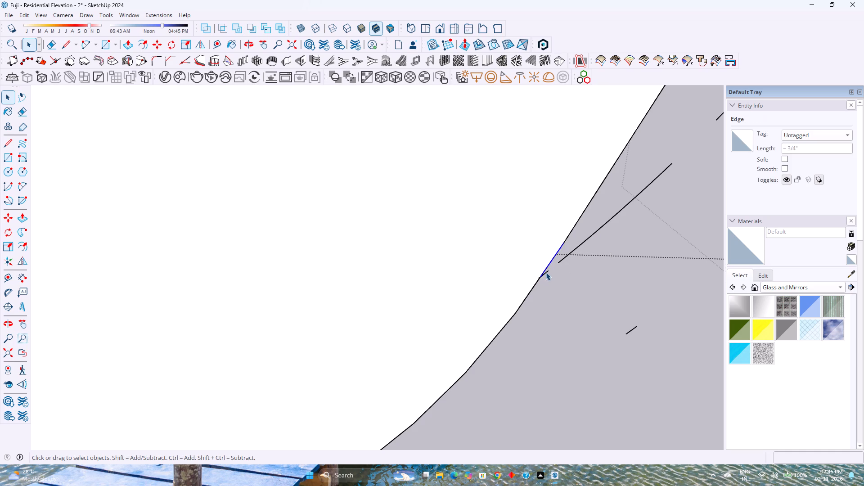
pyautogui.press('Delete')
pyautogui.moveTo(643, 171); pyautogui.dragTo(682, 230)
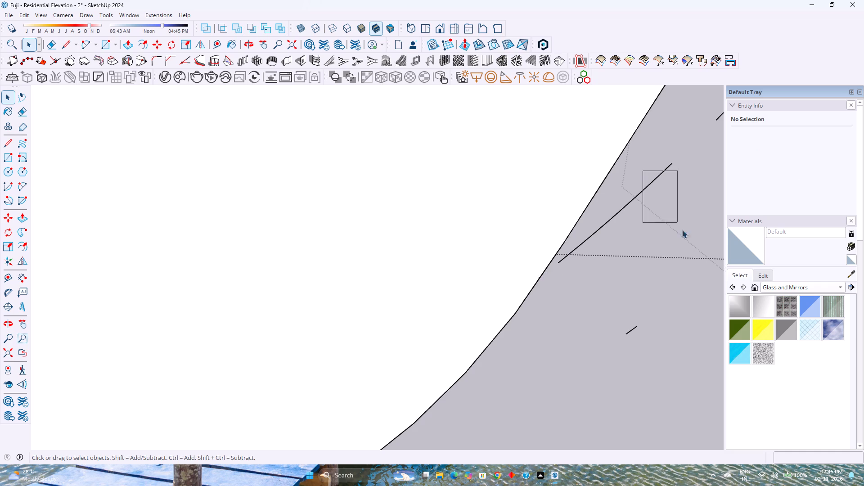
pyautogui.moveTo(682, 230); pyautogui.dragTo(688, 249)
pyautogui.moveTo(685, 252); pyautogui.dragTo(636, 161)
pyautogui.press('Delete')
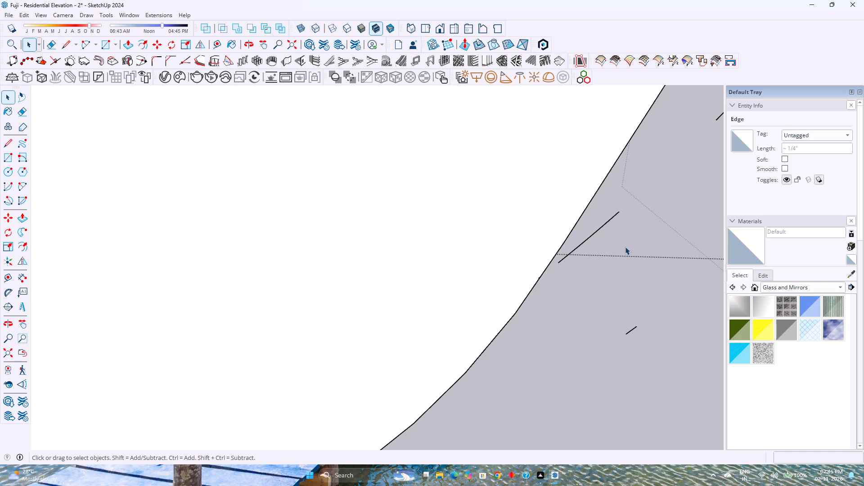
pyautogui.moveTo(621, 255); pyautogui.dragTo(603, 204)
pyautogui.press('Delete')
pyautogui.moveTo(591, 264); pyautogui.dragTo(578, 232)
pyautogui.press('Delete')
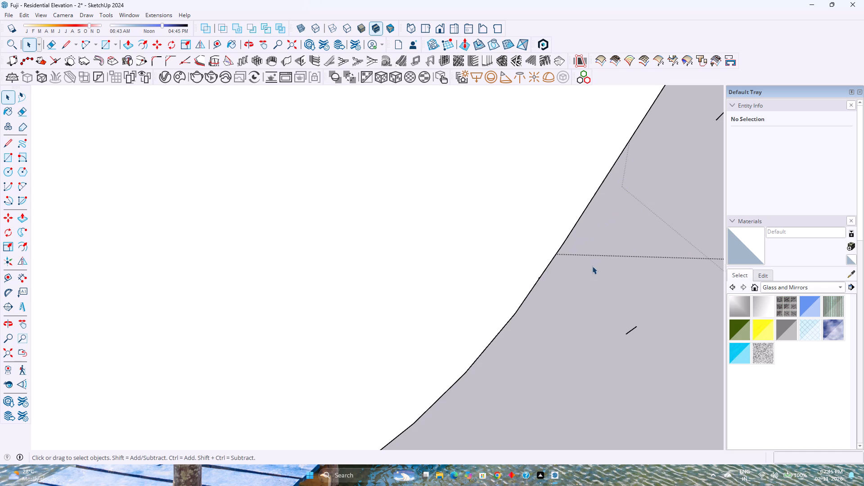
# Delete the short isolated edge fragment outside the panel's lower curved corner.
pyautogui.moveTo(625, 335); pyautogui.dragTo(617, 303)
pyautogui.moveTo(643, 349); pyautogui.dragTo(605, 297)
pyautogui.press('Delete')
pyautogui.scroll(-6, 608, 304)
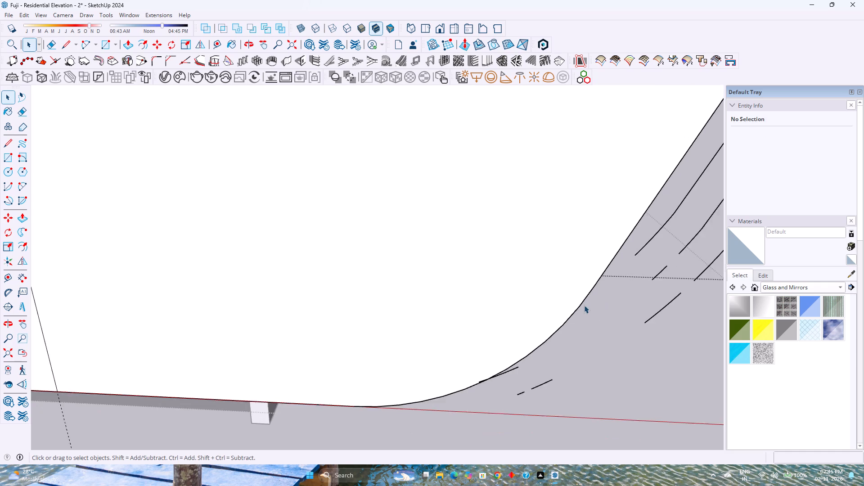
# Delete the short isolated edge fragments lying just outside the panel's lower curved corner.
pyautogui.scroll(-2, 584, 305)
pyautogui.moveTo(588, 396); pyautogui.dragTo(534, 347)
pyautogui.press('Delete')
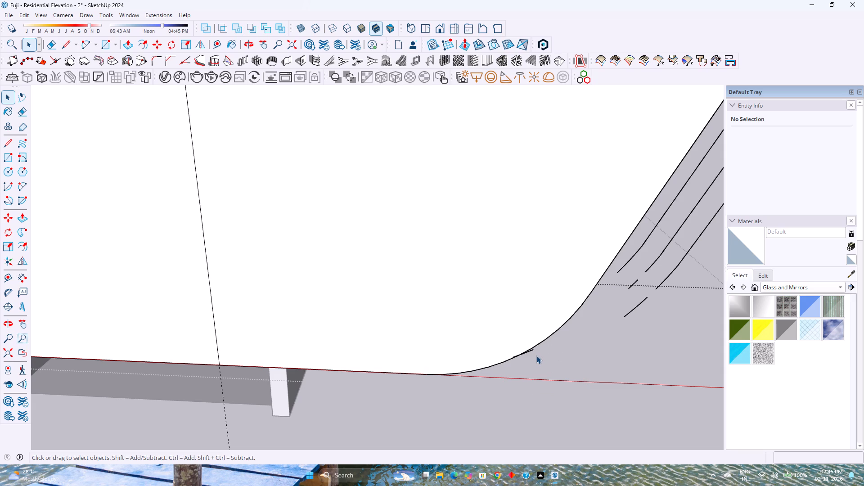
pyautogui.scroll(6, 536, 355)
pyautogui.moveTo(524, 353); pyautogui.dragTo(519, 344)
pyautogui.press('Delete')
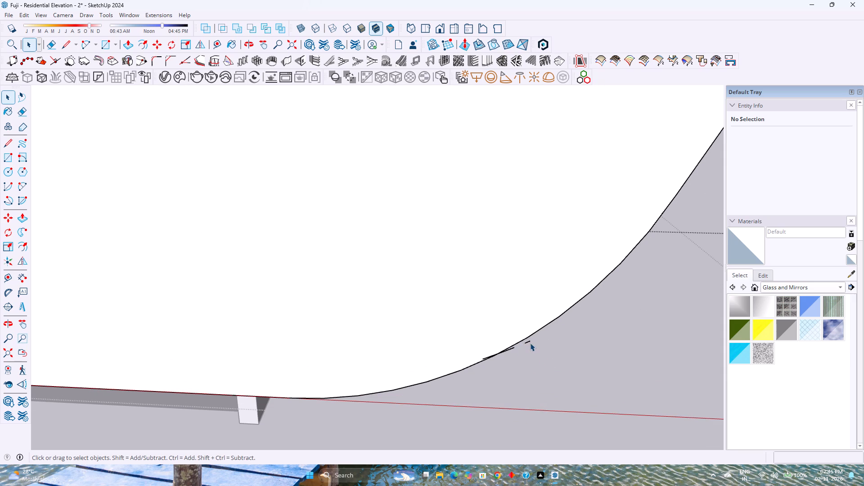
pyautogui.tripleClick(530, 343)
pyautogui.doubleClick(527, 342)
pyautogui.press('Delete')
# Delete the end segments of the short stray edge crossing the lower curve, both outside and inside the outline.
pyautogui.doubleClick(515, 348)
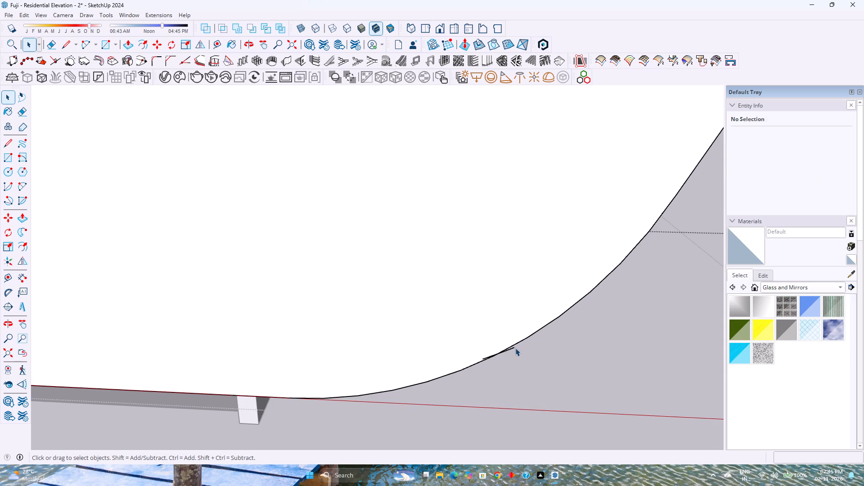
pyautogui.press('Delete')
pyautogui.click(510, 350)
pyautogui.click(506, 351)
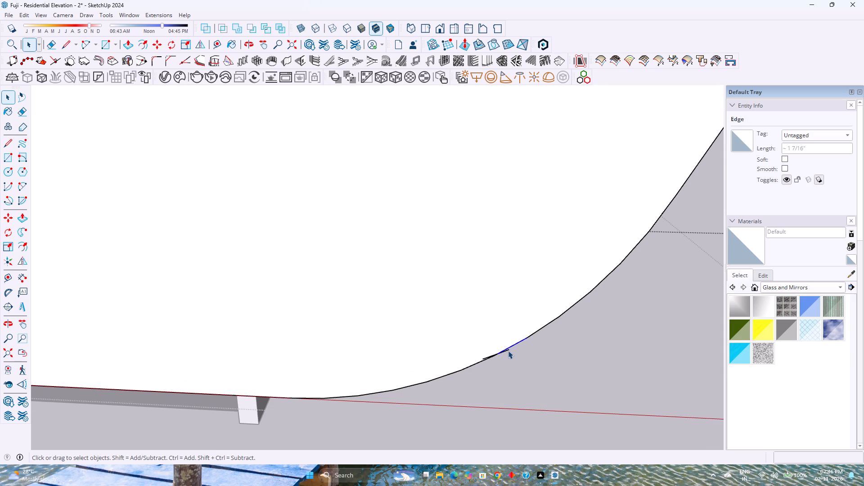
pyautogui.click(508, 351)
pyautogui.press('Delete')
pyautogui.scroll(12, 495, 353)
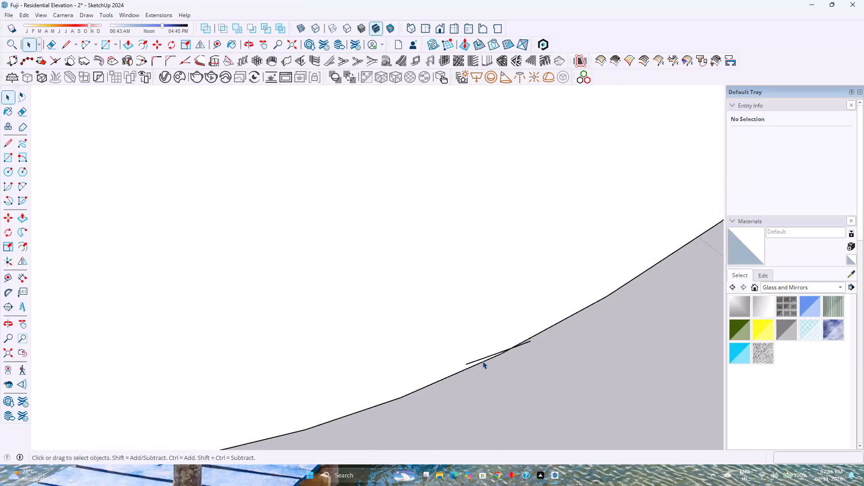
pyautogui.scroll(4, 482, 361)
pyautogui.click(475, 359)
pyautogui.press('Delete')
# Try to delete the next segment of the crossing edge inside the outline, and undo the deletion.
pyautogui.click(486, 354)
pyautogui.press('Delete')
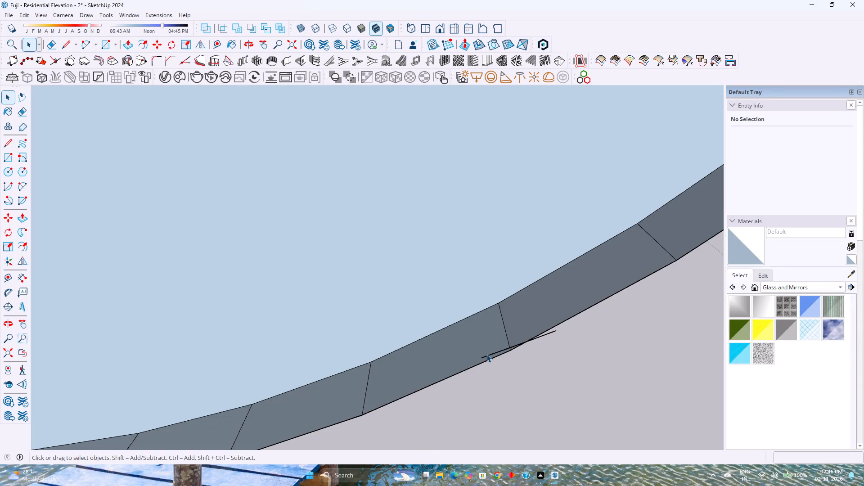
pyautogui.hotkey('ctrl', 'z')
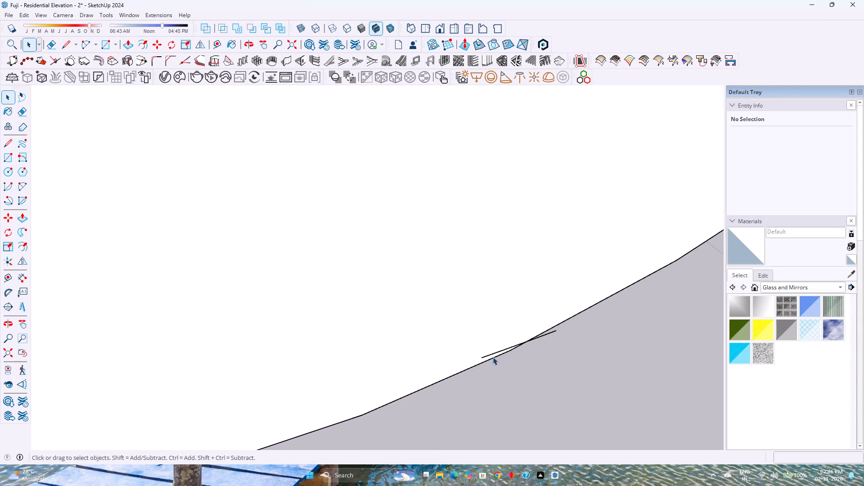
# Delete the remaining inner segments of the crossing stray edge and its longer piece outside the curve, keeping the face.
pyautogui.click(499, 351)
pyautogui.press('Delete')
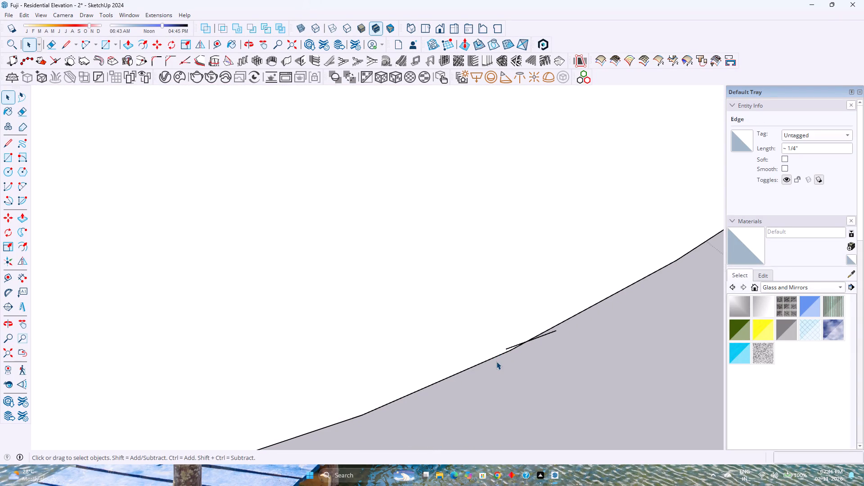
pyautogui.press('Delete')
pyautogui.click(508, 346)
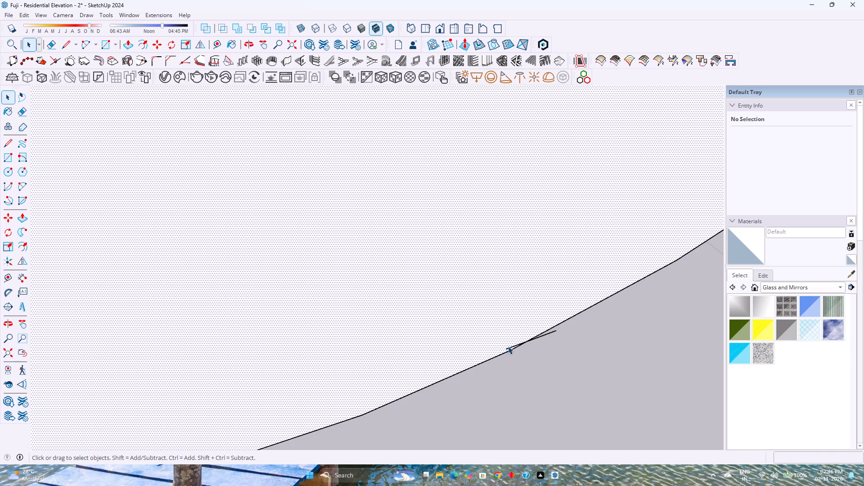
pyautogui.click(511, 346)
pyautogui.press('Delete')
pyautogui.click(540, 337)
pyautogui.press('Delete')
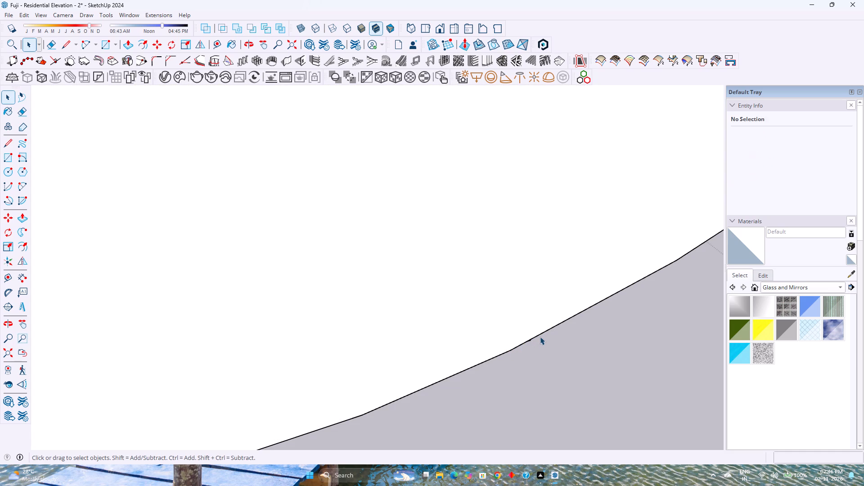
# Delete the last tiny remnant of the crossing stray edge just outside the lower curve.
pyautogui.click(530, 341)
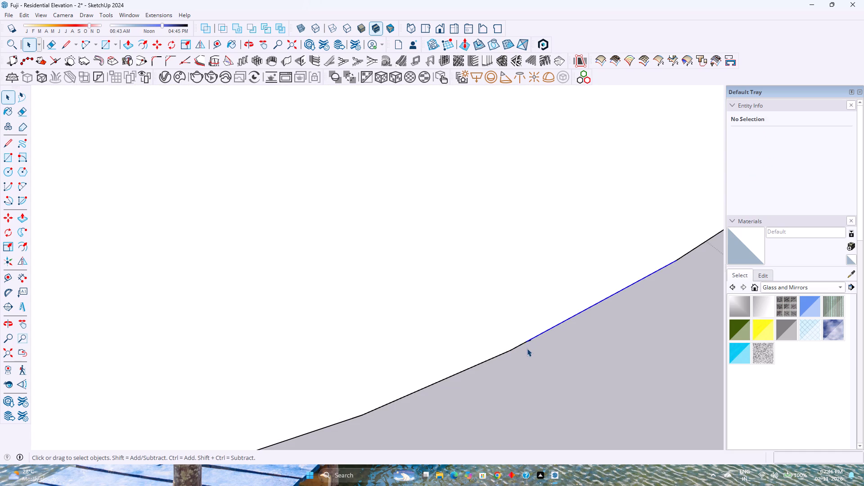
pyautogui.scroll(4, 528, 346)
pyautogui.scroll(-3, 525, 343)
pyautogui.scroll(3, 512, 322)
pyautogui.scroll(-3, 504, 305)
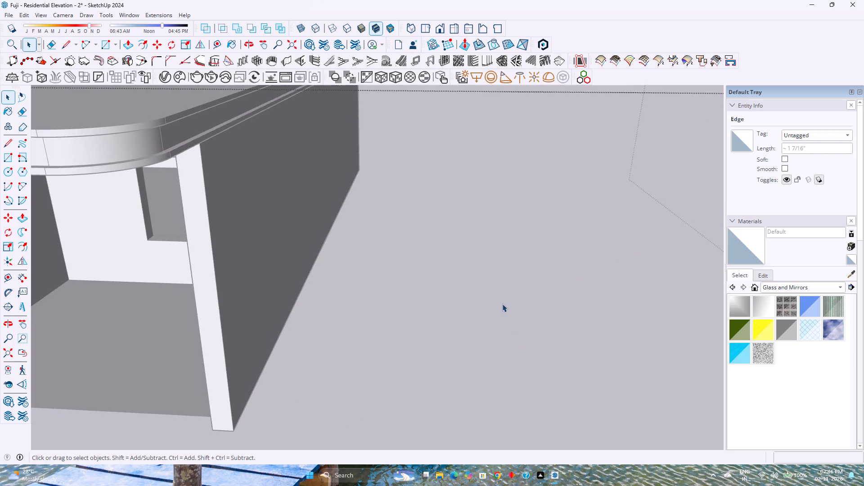
pyautogui.scroll(19, 477, 258)
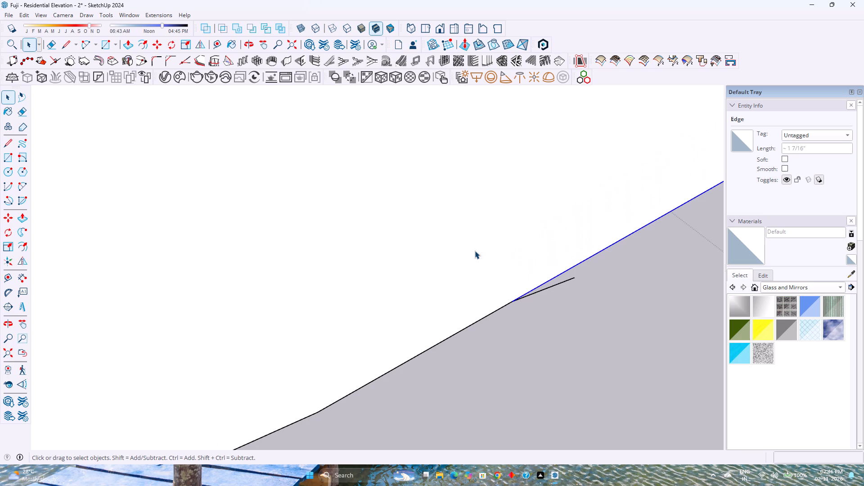
pyautogui.click(546, 286)
pyautogui.click(548, 288)
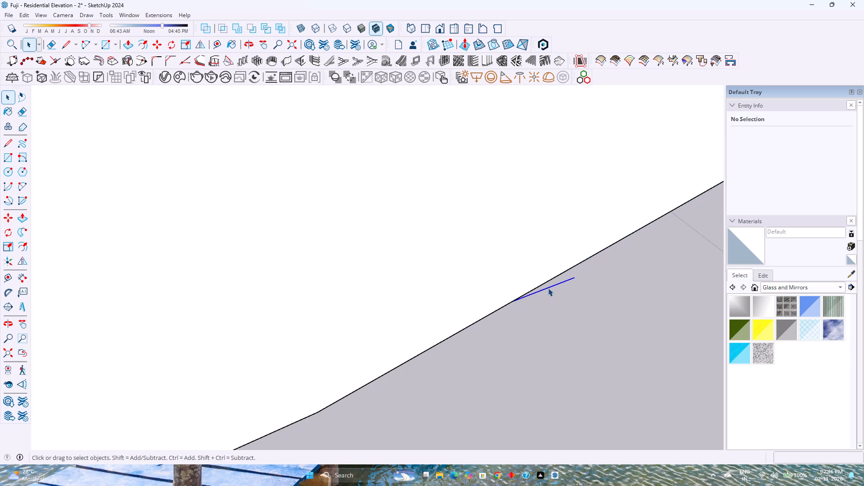
pyautogui.press('Delete')
# Delete the parallel offset lines and short fragments running alongside the panel's sloping side above the lower corner.
pyautogui.scroll(-20, 473, 357)
pyautogui.scroll(-3, 473, 357)
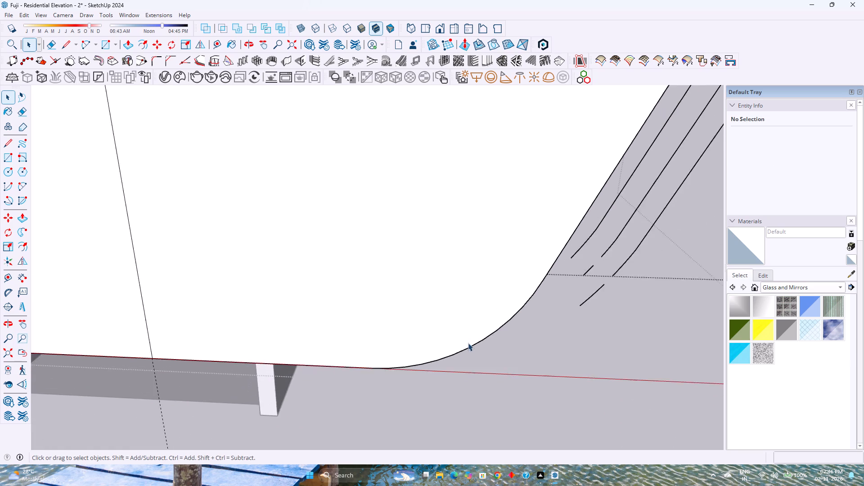
pyautogui.scroll(-6, 468, 343)
pyautogui.moveTo(618, 360); pyautogui.dragTo(531, 279)
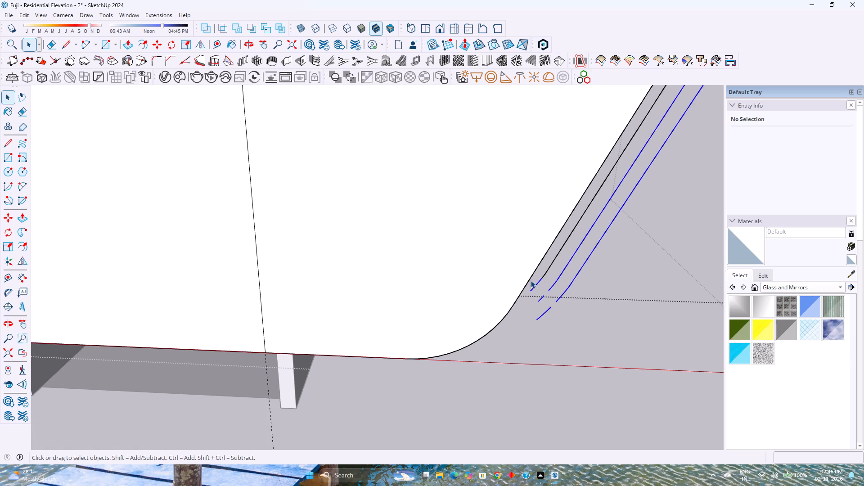
pyautogui.press('Delete')
pyautogui.moveTo(579, 296); pyautogui.dragTo(549, 256)
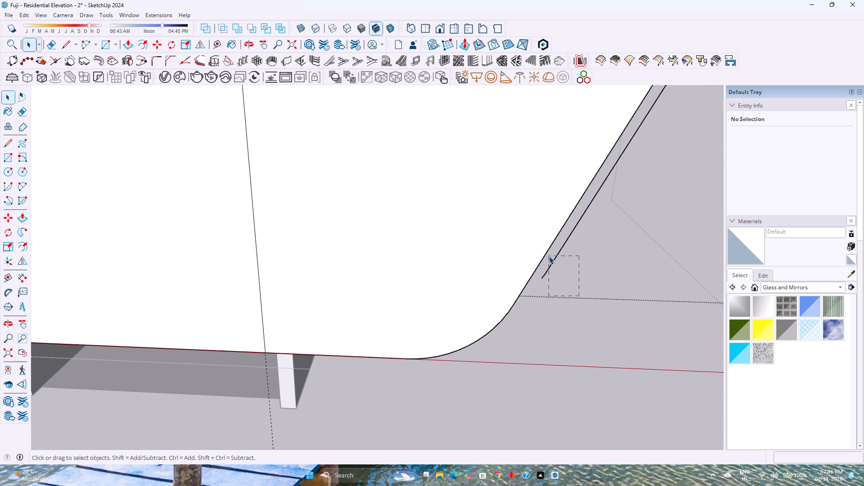
pyautogui.moveTo(549, 256); pyautogui.dragTo(540, 267)
pyautogui.press('Delete')
# Delete the lower fragments of the offset arcs beneath the curved strip, where they approach the sloping side.
pyautogui.scroll(-2, 488, 355)
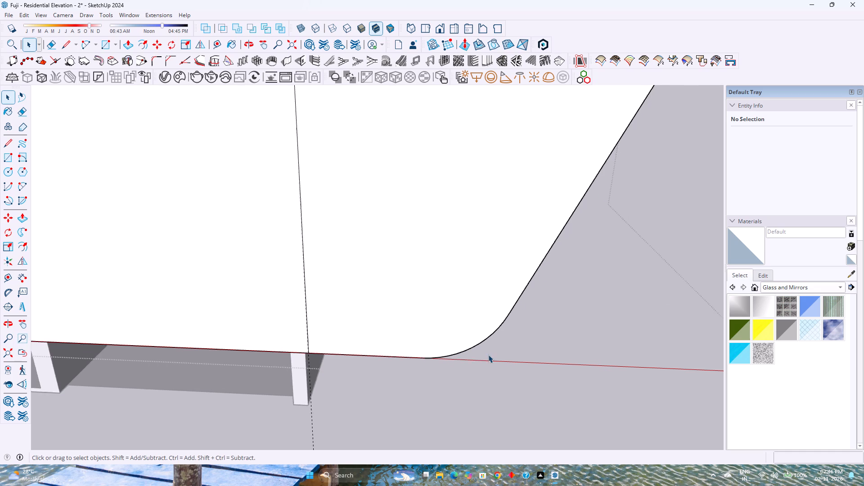
pyautogui.scroll(-9, 488, 355)
pyautogui.keyDown('shift'); pyautogui.moveTo(532, 316); pyautogui.dragTo(273, 403, button='middle'); pyautogui.keyUp('shift')
pyautogui.scroll(-5, 272, 401)
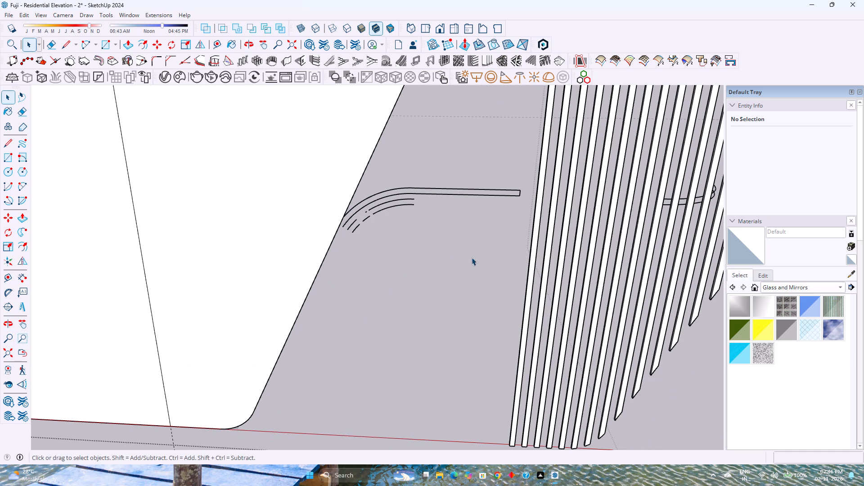
pyautogui.scroll(-1, 467, 284)
pyautogui.moveTo(466, 285); pyautogui.dragTo(374, 225)
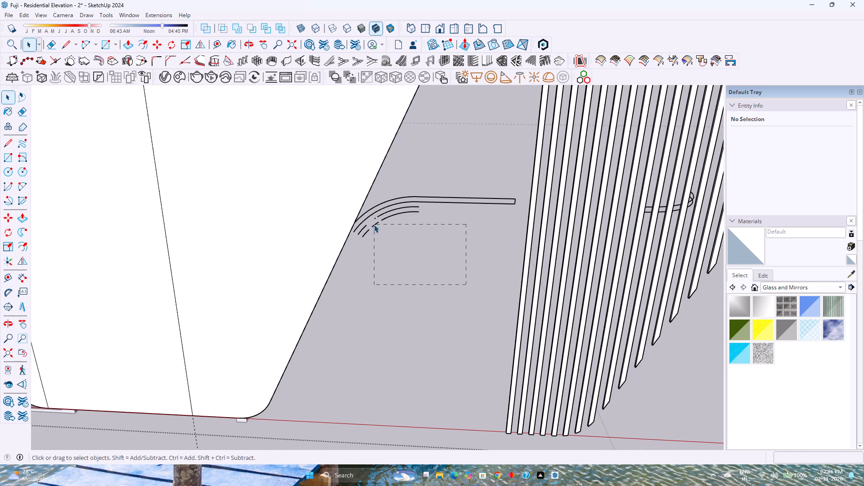
pyautogui.moveTo(374, 225); pyautogui.dragTo(359, 223)
pyautogui.moveTo(359, 223); pyautogui.dragTo(357, 221)
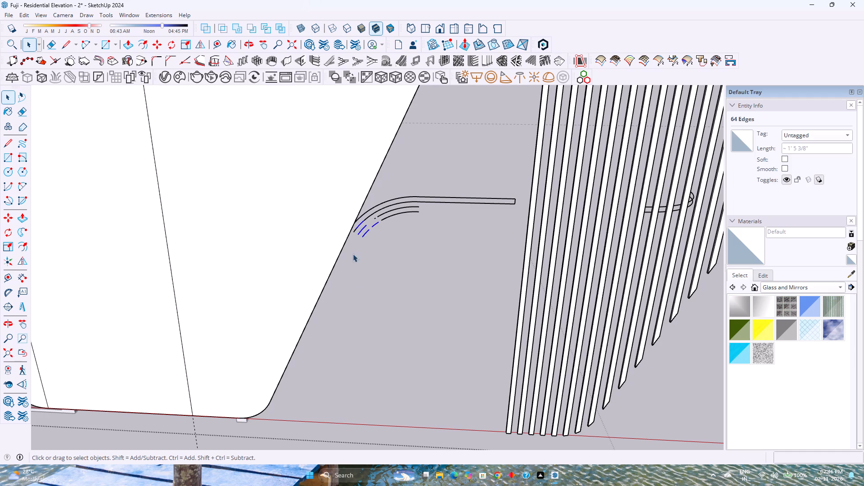
pyautogui.press('Delete')
pyautogui.moveTo(358, 249); pyautogui.dragTo(354, 228)
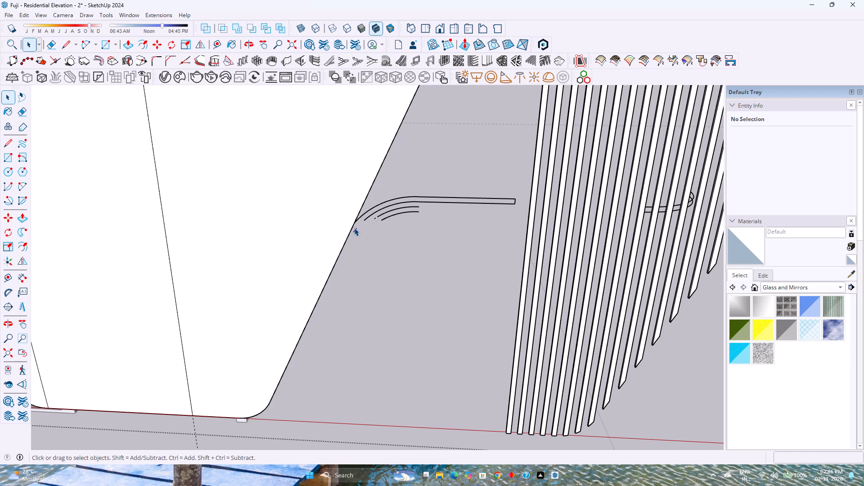
pyautogui.press('Delete')
pyautogui.moveTo(425, 228); pyautogui.dragTo(364, 217)
pyautogui.press('Delete')
# Delete the remaining offset arcs beneath the curved strip and the curved start of the strip's lower edge.
pyautogui.moveTo(423, 222); pyautogui.dragTo(365, 213)
pyautogui.press('Delete')
pyautogui.moveTo(437, 228); pyautogui.dragTo(375, 207)
pyautogui.press('Delete')
pyautogui.moveTo(432, 218); pyautogui.dragTo(388, 203)
pyautogui.press('Delete')
pyautogui.moveTo(382, 218); pyautogui.dragTo(368, 212)
pyautogui.press('Delete')
pyautogui.moveTo(388, 212); pyautogui.dragTo(381, 206)
pyautogui.press('Delete')
pyautogui.press('Delete')
pyautogui.press('Delete')
pyautogui.press('Delete')
pyautogui.press('Delete')
pyautogui.press('Delete')
pyautogui.press('Delete')
pyautogui.press('Delete')
pyautogui.press('Delete')
pyautogui.press('Delete')
pyautogui.press('Delete')
pyautogui.press('Delete')
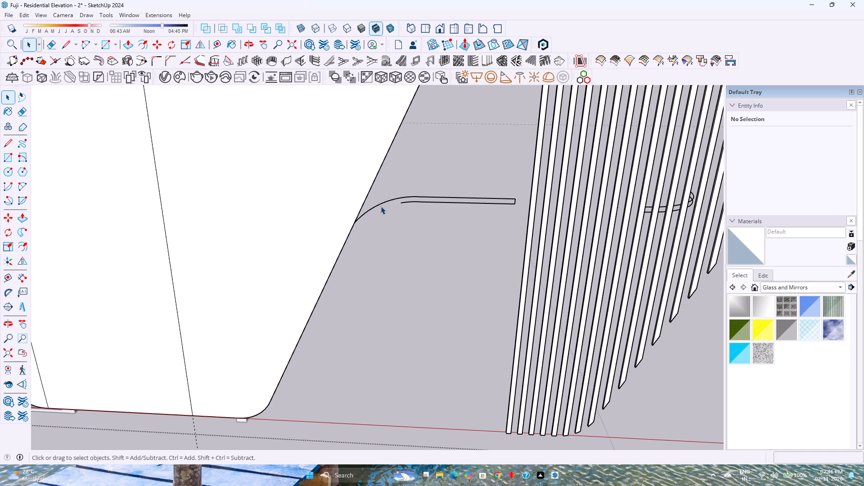
pyautogui.moveTo(396, 229); pyautogui.dragTo(370, 217)
pyautogui.press('Delete')
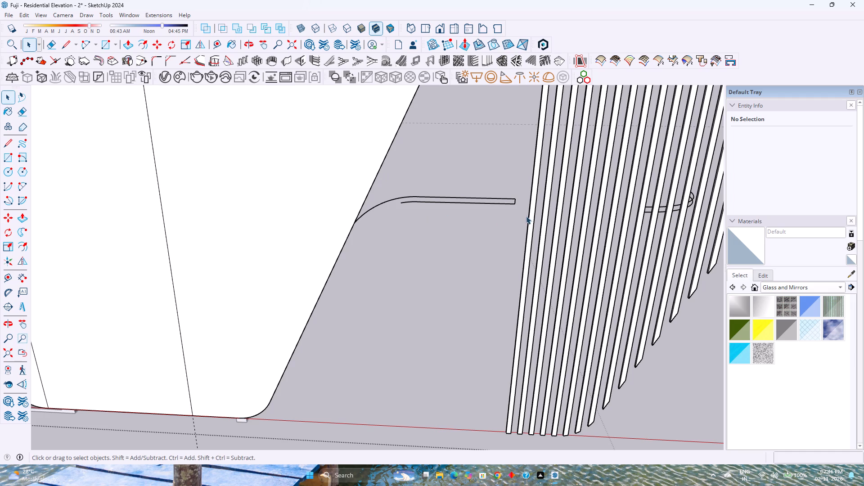
# Delete the rest of the strip's lower edge and its short end edge beside the louvres.
pyautogui.moveTo(517, 208); pyautogui.dragTo(405, 200)
pyautogui.moveTo(405, 200); pyautogui.dragTo(396, 201)
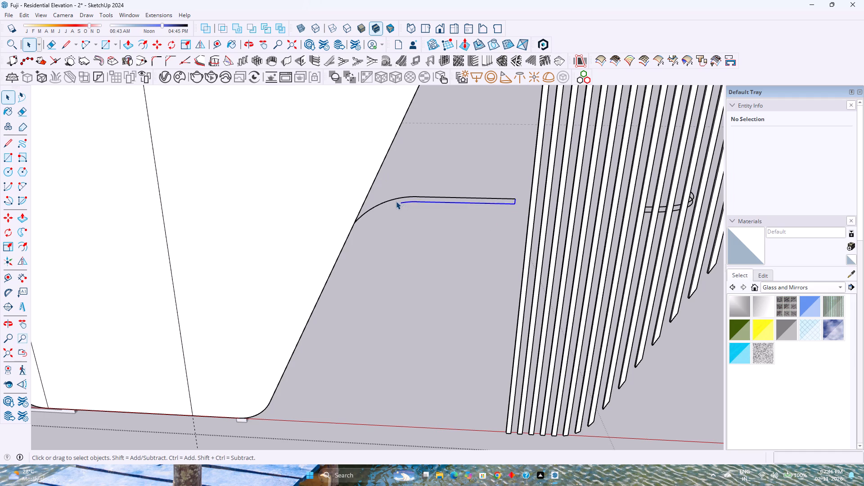
pyautogui.press('Delete')
# Delete the stray curved edges projecting behind the louvres towards the house.
pyautogui.scroll(-4, 477, 246)
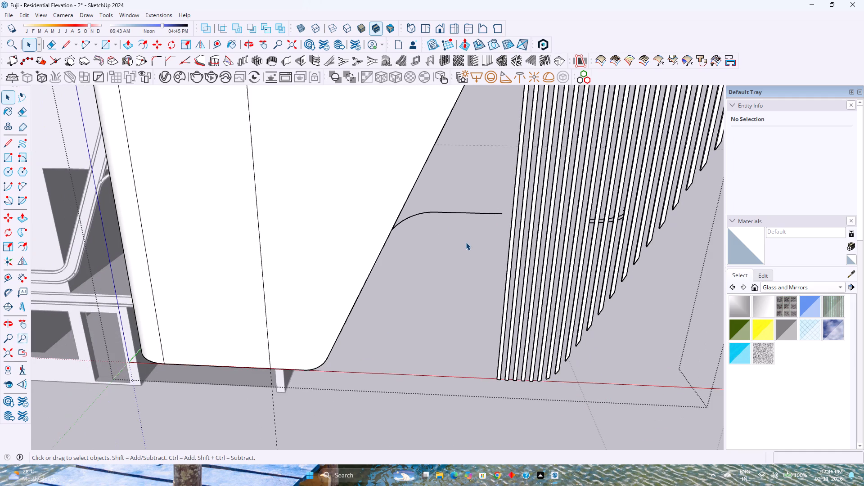
pyautogui.moveTo(481, 247); pyautogui.dragTo(553, 299, button='middle')
pyautogui.scroll(-4, 552, 294)
pyautogui.moveTo(552, 295); pyautogui.dragTo(377, 297, button='middle')
pyautogui.scroll(-6, 365, 295)
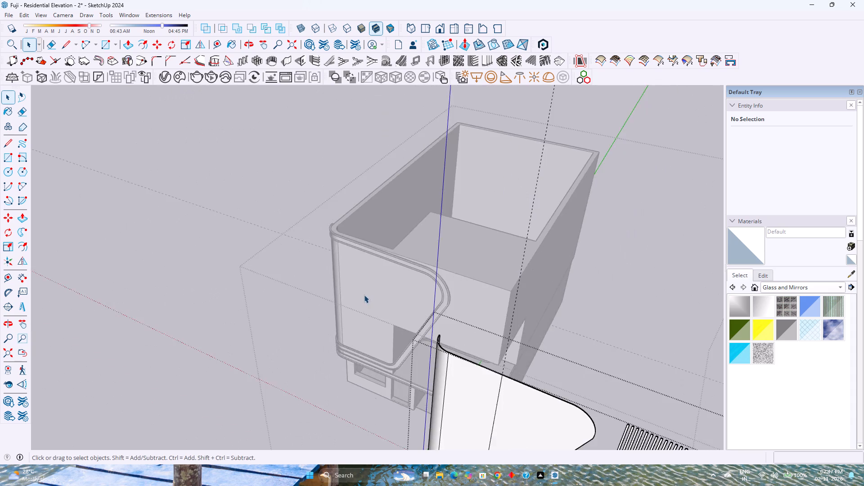
pyautogui.scroll(-3, 364, 295)
pyautogui.moveTo(443, 309); pyautogui.dragTo(220, 292, button='middle')
pyautogui.middleClick(220, 292)
pyautogui.keyDown('shift'); pyautogui.moveTo(290, 387); pyautogui.dragTo(354, 292, button='middle'); pyautogui.keyUp('shift')
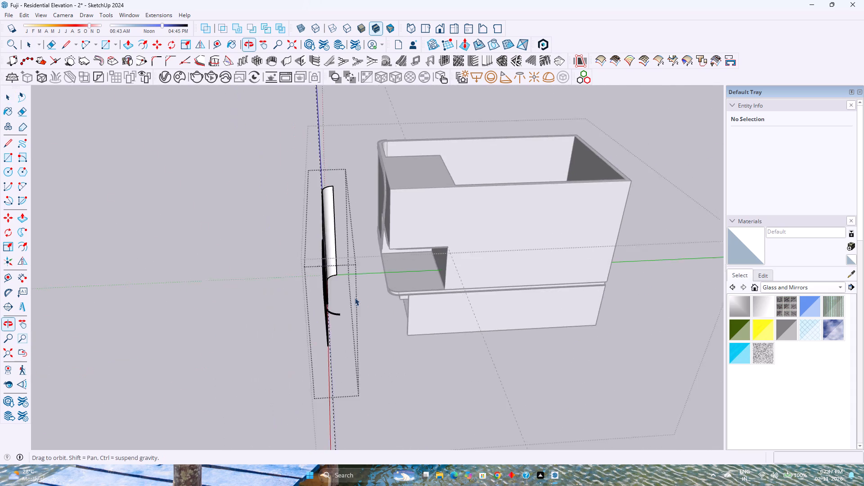
pyautogui.moveTo(349, 328); pyautogui.dragTo(238, 327, button='middle')
pyautogui.middleClick(230, 328)
pyautogui.middleClick(226, 328)
pyautogui.scroll(3, 274, 302)
pyautogui.moveTo(274, 302); pyautogui.dragTo(385, 370, button='middle')
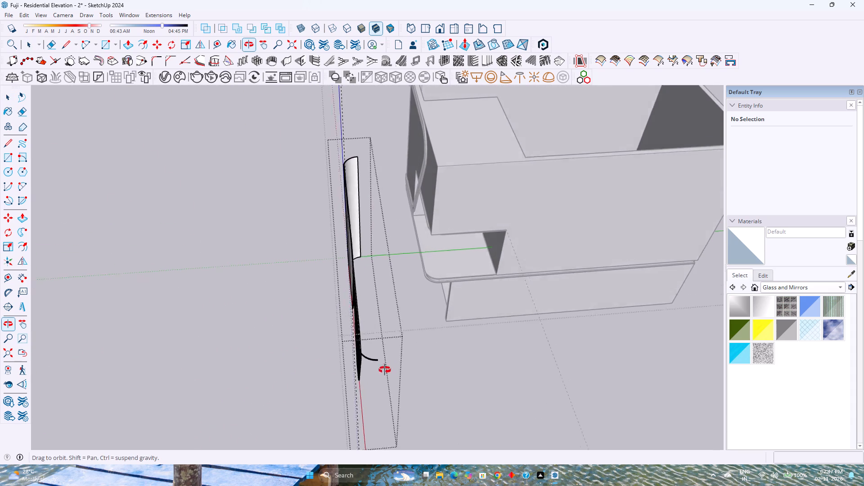
pyautogui.moveTo(385, 370); pyautogui.dragTo(382, 373, button='middle')
pyautogui.moveTo(361, 402); pyautogui.dragTo(355, 418, button='middle')
pyautogui.scroll(4, 357, 404)
pyautogui.moveTo(375, 404); pyautogui.dragTo(360, 350)
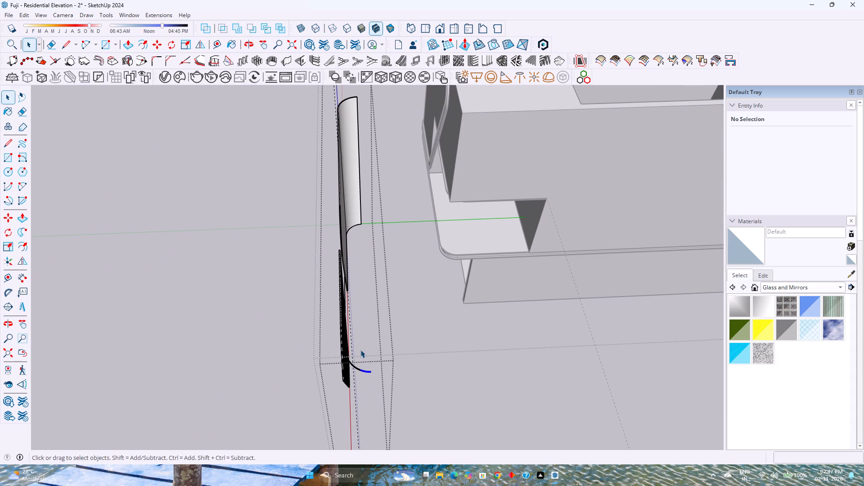
pyautogui.press('Delete')
pyautogui.moveTo(373, 390); pyautogui.dragTo(351, 350)
pyautogui.press('Delete')
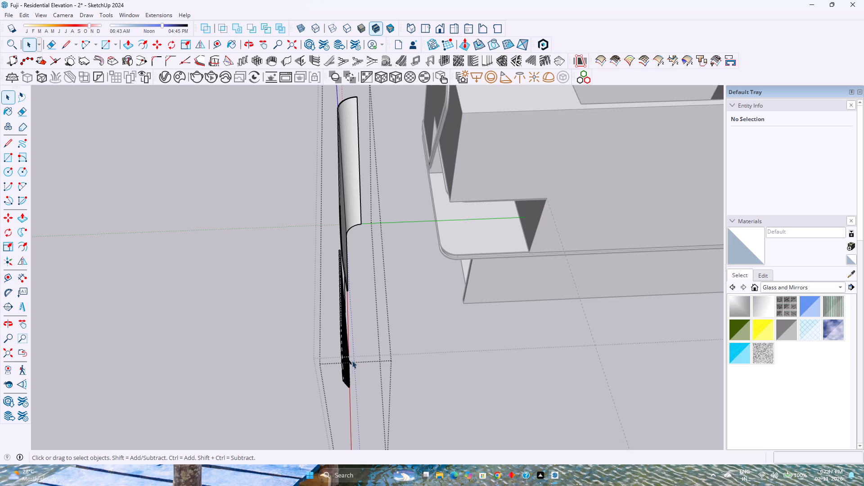
# Delete the exposed part of the stray curved edges projecting past the backs of the louvres near their lower ends.
pyautogui.scroll(3, 352, 369)
pyautogui.moveTo(352, 369); pyautogui.dragTo(292, 330, button='middle')
pyautogui.middleClick(292, 330)
pyautogui.scroll(10, 272, 292)
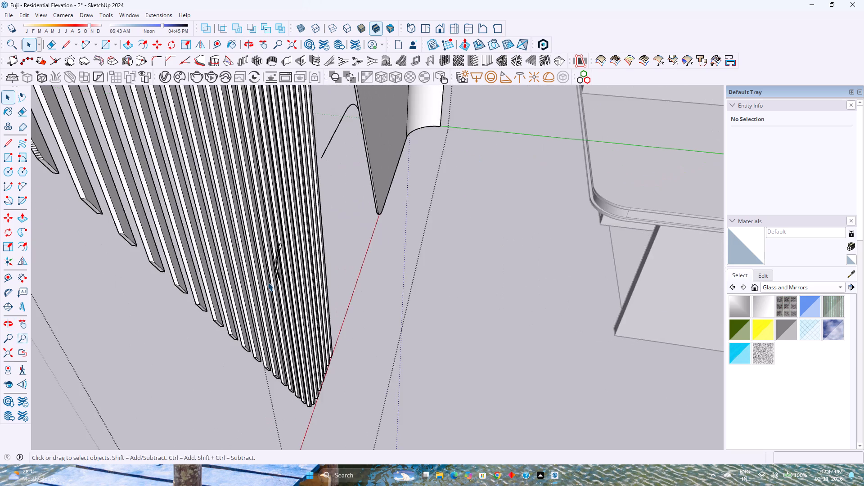
pyautogui.moveTo(277, 280); pyautogui.dragTo(327, 315, button='middle')
pyautogui.moveTo(304, 309); pyautogui.dragTo(272, 274)
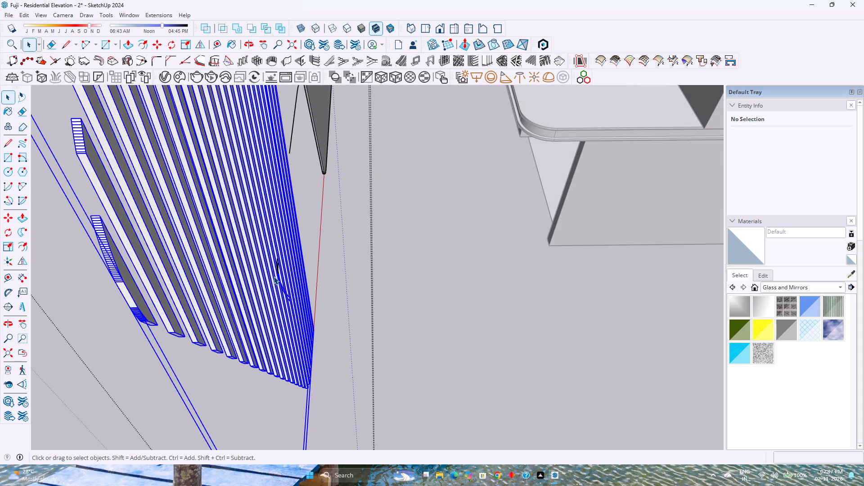
pyautogui.click(281, 284)
pyautogui.click(277, 268)
pyautogui.scroll(2, 274, 287)
pyautogui.moveTo(278, 290); pyautogui.dragTo(425, 388, button='middle')
pyautogui.moveTo(422, 389); pyautogui.dragTo(331, 331)
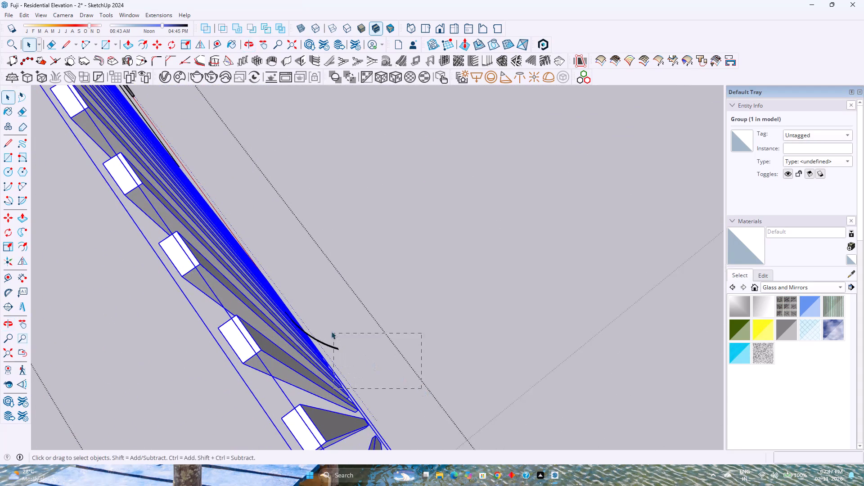
pyautogui.moveTo(331, 331); pyautogui.dragTo(326, 323)
pyautogui.moveTo(337, 354); pyautogui.dragTo(321, 323)
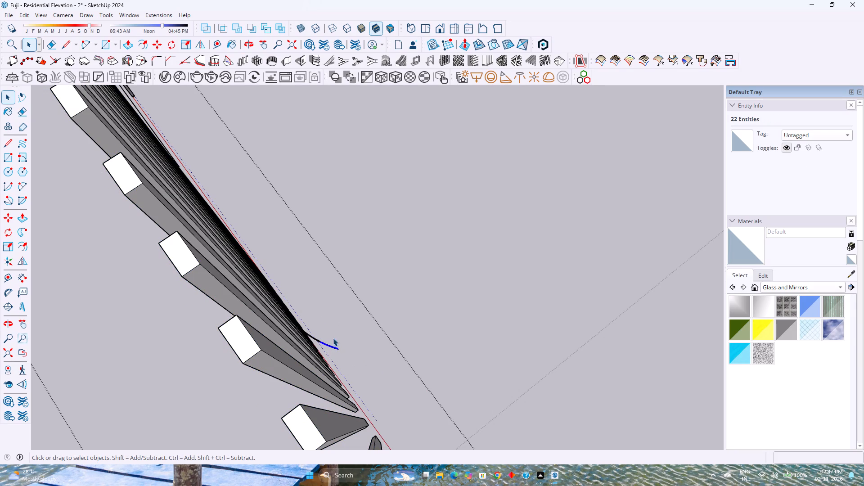
pyautogui.press('Delete')
# Delete the next portion of the stray curved edges running behind the louvres near their lower tips.
pyautogui.click(332, 344)
pyautogui.moveTo(330, 344); pyautogui.dragTo(388, 377, button='middle')
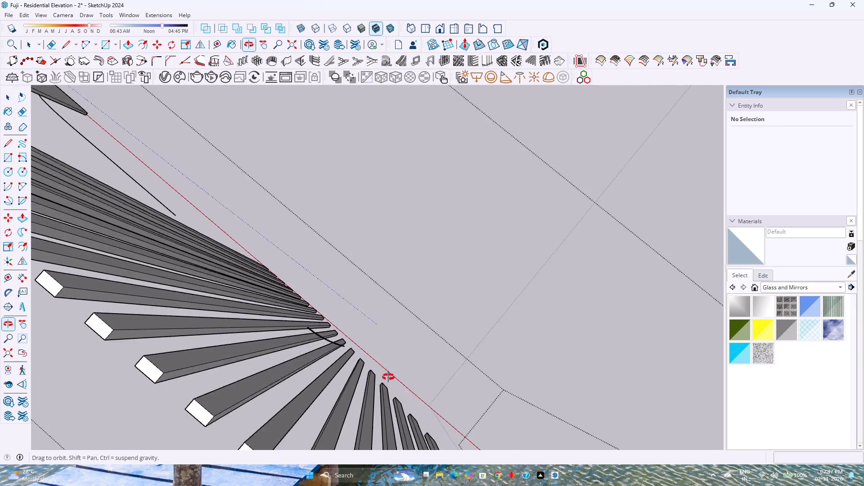
pyautogui.moveTo(388, 377); pyautogui.dragTo(406, 371, button='middle')
pyautogui.moveTo(418, 371); pyautogui.dragTo(423, 371, button='middle')
pyautogui.moveTo(427, 371); pyautogui.dragTo(456, 374, button='middle')
pyautogui.scroll(4, 384, 378)
pyautogui.moveTo(366, 369); pyautogui.dragTo(380, 362, button='middle')
pyautogui.middleClick(380, 362)
pyautogui.moveTo(393, 363); pyautogui.dragTo(372, 342)
pyautogui.press('Delete')
# Delete the short parallel stray edge fragments visible in the gap between two neighbouring louvres.
pyautogui.moveTo(364, 358); pyautogui.dragTo(398, 356, button='middle')
pyautogui.moveTo(380, 349); pyautogui.dragTo(379, 345)
pyautogui.moveTo(380, 354); pyautogui.dragTo(378, 343)
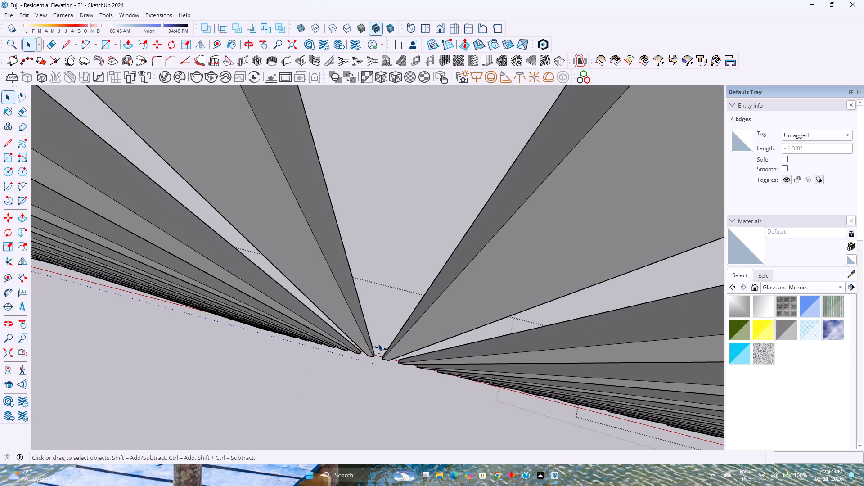
pyautogui.moveTo(378, 343); pyautogui.dragTo(378, 342)
pyautogui.press('Delete')
pyautogui.scroll(7, 380, 355)
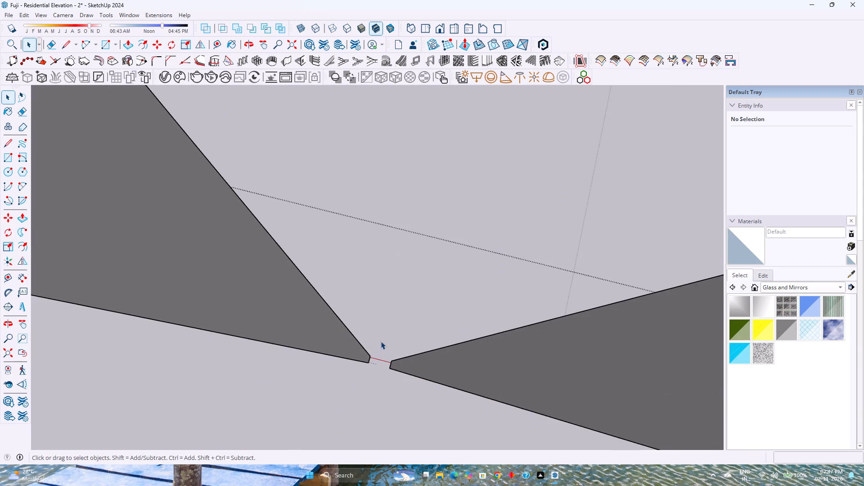
pyautogui.scroll(-2, 381, 341)
pyautogui.moveTo(391, 325); pyautogui.dragTo(356, 283)
pyautogui.moveTo(390, 320); pyautogui.dragTo(371, 301)
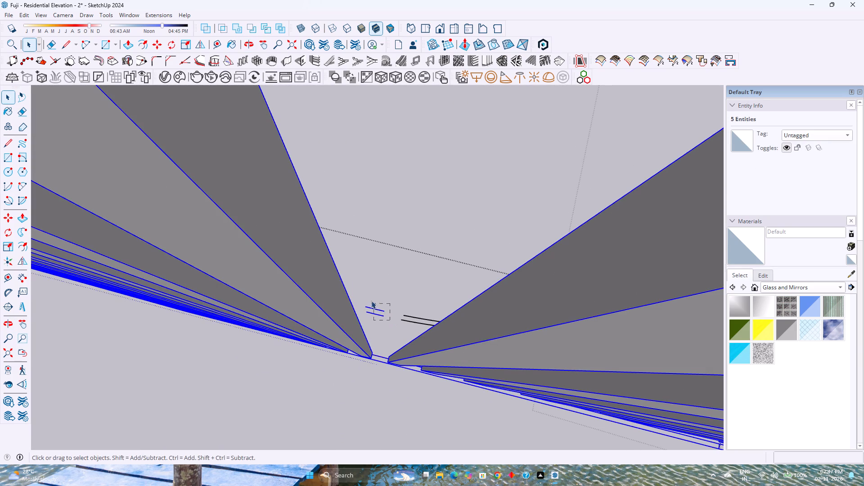
pyautogui.moveTo(371, 301); pyautogui.dragTo(369, 298)
pyautogui.press('Delete')
pyautogui.moveTo(407, 327); pyautogui.dragTo(396, 292)
pyautogui.press('Delete')
# Delete the loose ends of the parallel stray edges showing in the wider gap between the adjacent louvres.
pyautogui.middleClick(408, 302)
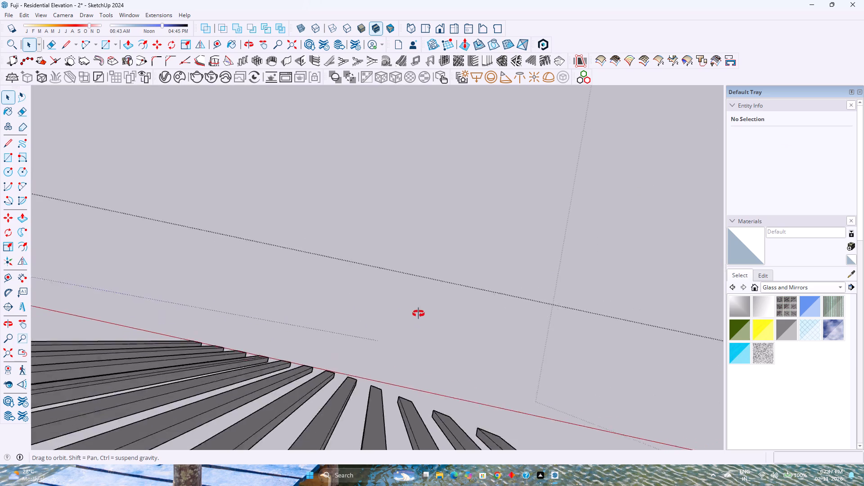
pyautogui.middleClick(409, 300)
pyautogui.moveTo(576, 263); pyautogui.dragTo(576, 262)
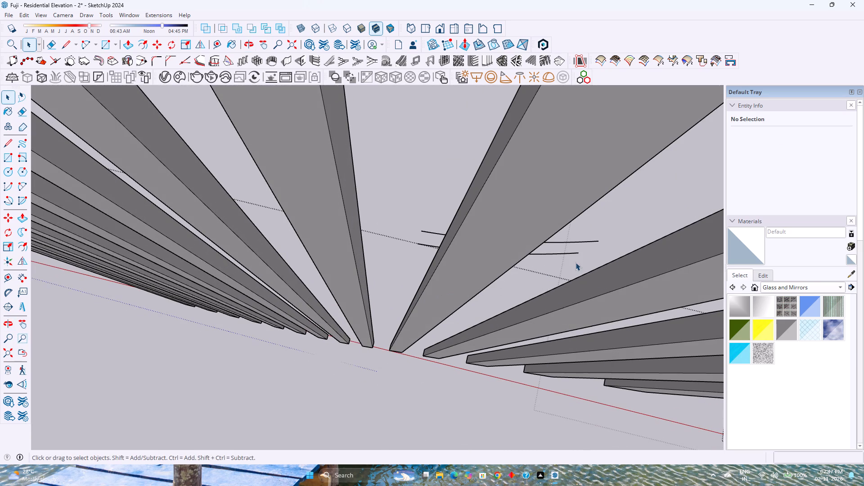
pyautogui.moveTo(576, 262); pyautogui.dragTo(568, 235)
pyautogui.press('Delete')
pyautogui.moveTo(588, 253); pyautogui.dragTo(578, 235)
pyautogui.press('Delete')
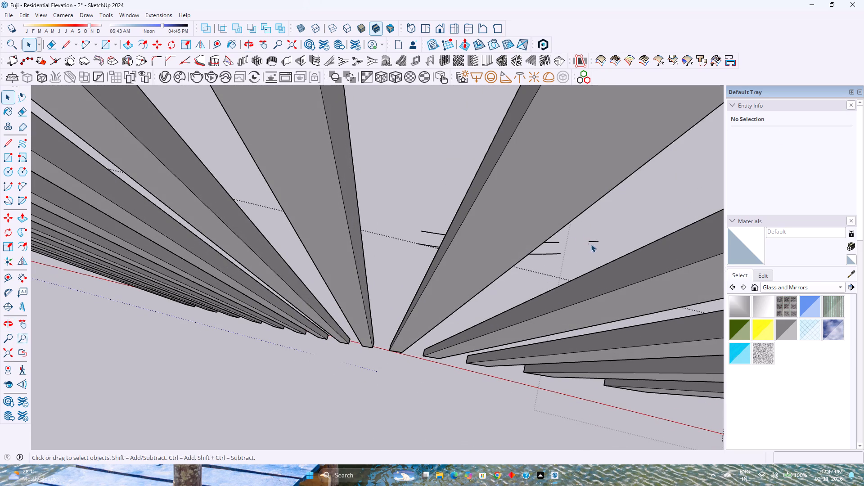
pyautogui.moveTo(593, 244); pyautogui.dragTo(584, 235)
pyautogui.press('Delete')
pyautogui.moveTo(567, 272); pyautogui.dragTo(551, 239)
pyautogui.press('Delete')
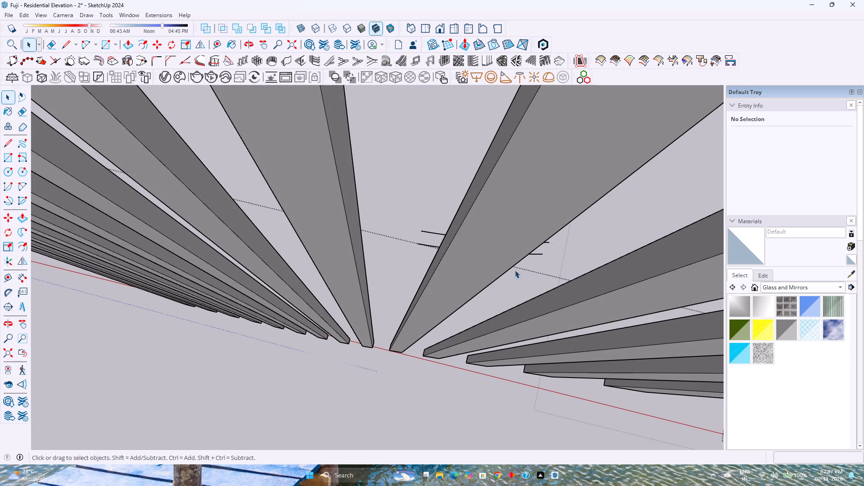
# Delete the last two connected stray curved edges crossing beneath the louvres.
pyautogui.moveTo(514, 271); pyautogui.dragTo(509, 275, button='middle')
pyautogui.moveTo(501, 267); pyautogui.dragTo(492, 267, button='middle')
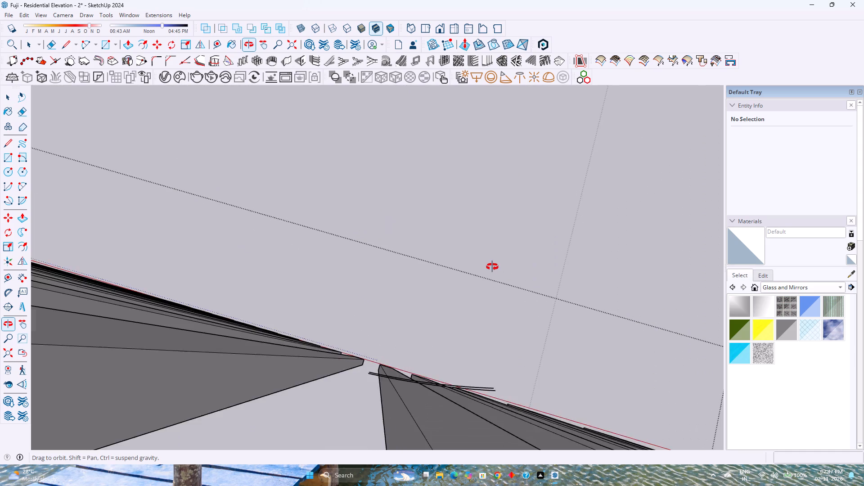
pyautogui.moveTo(492, 267); pyautogui.dragTo(492, 267, button='middle')
pyautogui.tripleClick(441, 400)
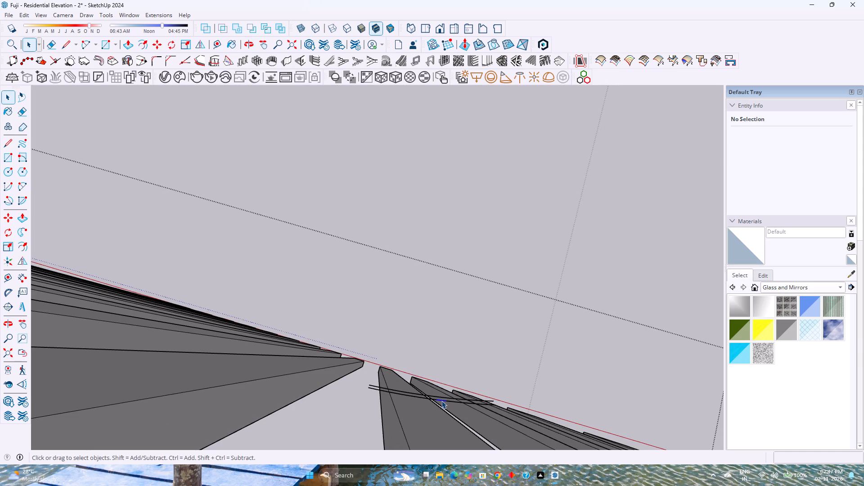
pyautogui.press('Delete')
pyautogui.tripleClick(441, 398)
pyautogui.press('Delete')
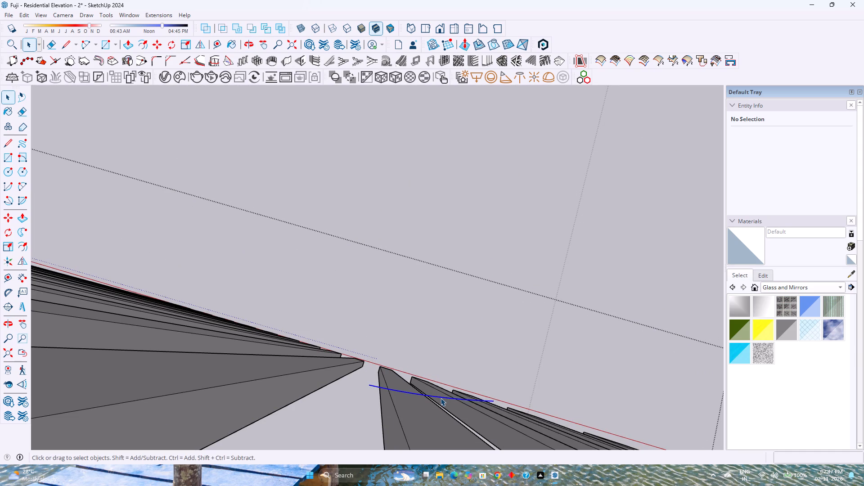
# Open the louvre with the missing end face and redraw a short edge across its open end to close it.
pyautogui.scroll(-14, 415, 364)
pyautogui.moveTo(391, 374); pyautogui.dragTo(392, 352, button='middle')
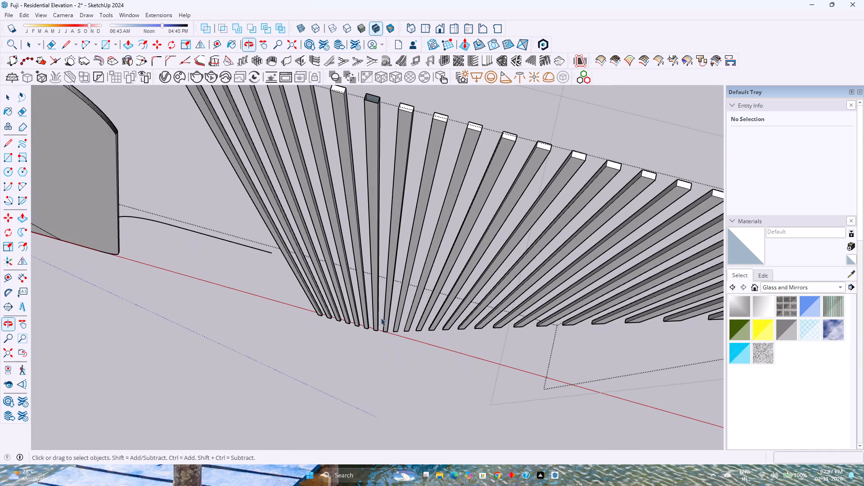
pyautogui.doubleClick(369, 107)
pyautogui.scroll(4, 369, 104)
pyautogui.click(369, 104)
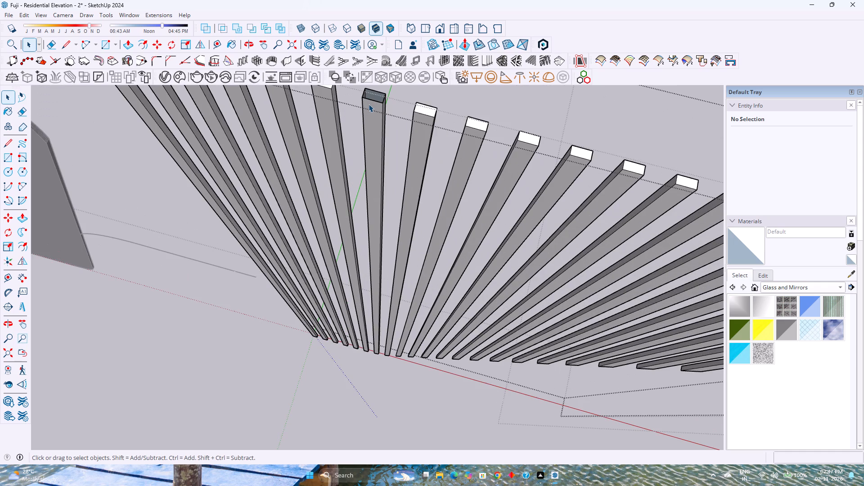
pyautogui.tripleClick(369, 106)
pyautogui.click(369, 106)
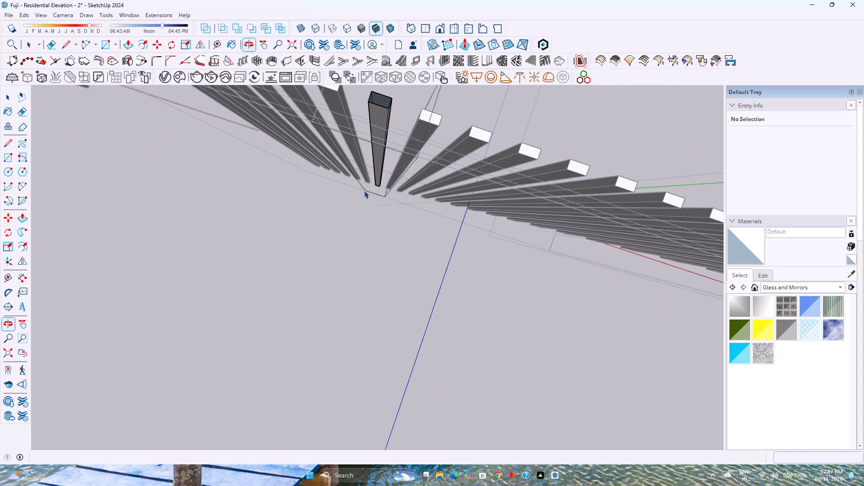
pyautogui.press('l')
pyautogui.click(390, 101)
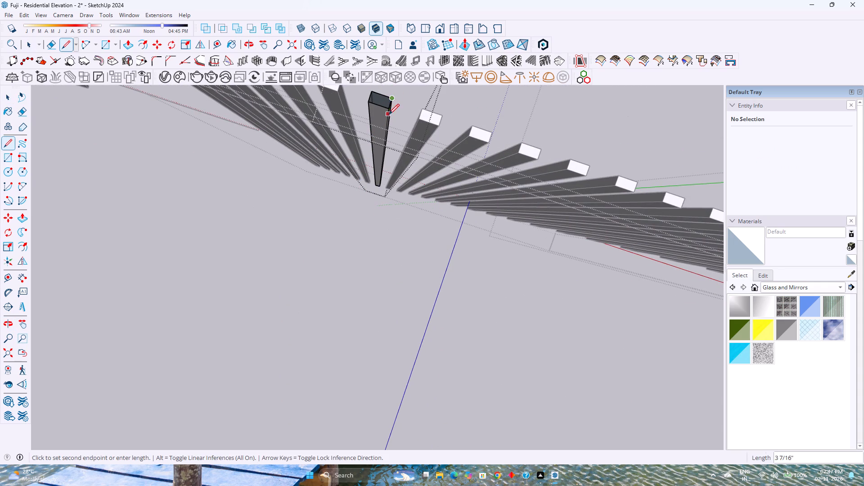
pyautogui.click(387, 111)
pyautogui.press('space')
pyautogui.press('Escape')
pyautogui.scroll(-4, 328, 206)
pyautogui.press('Escape')
pyautogui.scroll(-3, 327, 206)
pyautogui.press('Escape')
pyautogui.scroll(-4, 351, 179)
pyautogui.moveTo(343, 255); pyautogui.dragTo(366, 194, button='middle')
pyautogui.press('Escape')
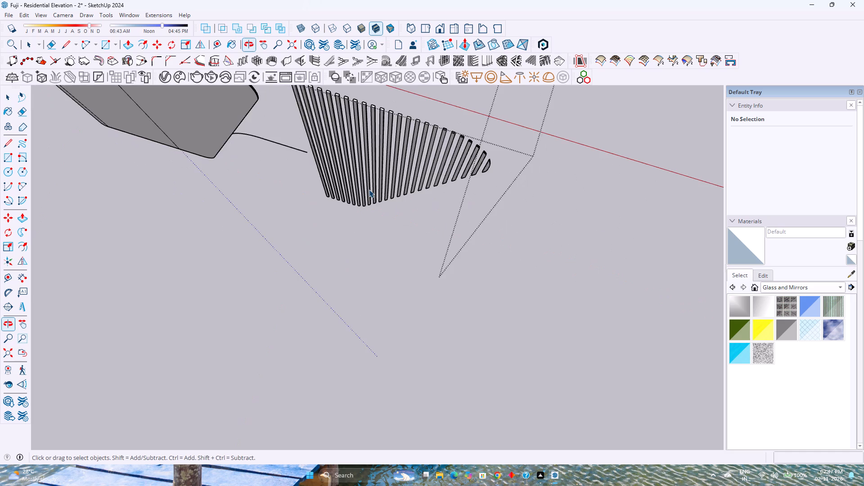
# Save the model.
pyautogui.scroll(-3, 369, 189)
pyautogui.keyDown('shift'); pyautogui.moveTo(367, 191); pyautogui.dragTo(398, 273, button='middle'); pyautogui.keyUp('shift')
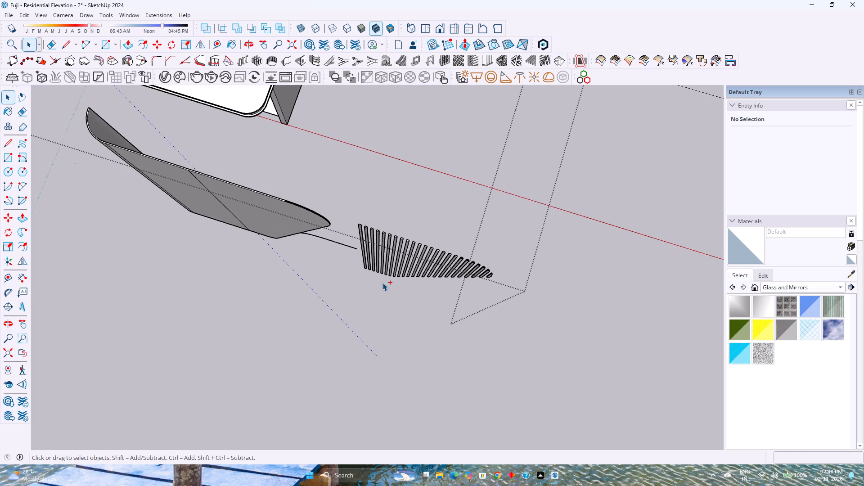
pyautogui.hotkey('ctrl', 's')
# Draw a 1" line from the louvre-side end of the curved edge running out from the solid curved panel.
pyautogui.keyDown('ctrl'); pyautogui.moveTo(385, 291); pyautogui.dragTo(403, 189, button='middle'); pyautogui.keyUp('ctrl')
pyautogui.scroll(-2, 405, 186)
pyautogui.moveTo(339, 214); pyautogui.dragTo(366, 162, button='middle')
pyautogui.middleClick(366, 162)
pyautogui.scroll(1, 347, 167)
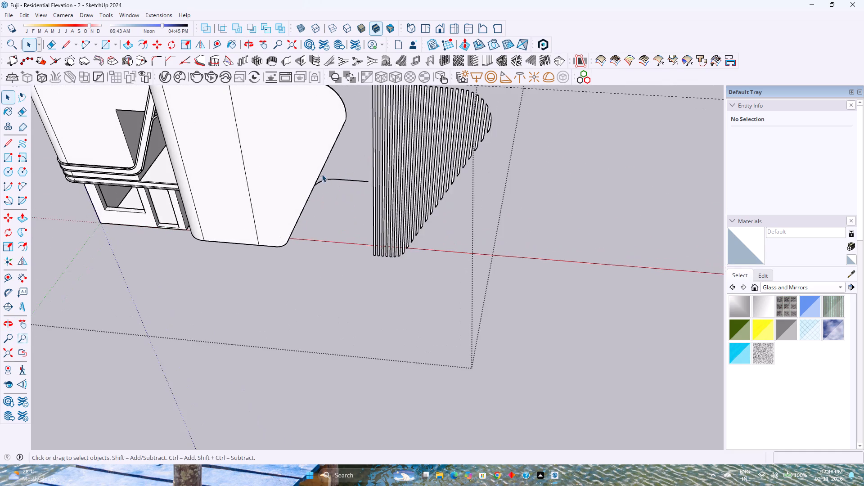
pyautogui.scroll(2, 320, 175)
pyautogui.moveTo(320, 175); pyautogui.dragTo(416, 162, button='middle')
pyautogui.scroll(6, 374, 162)
pyautogui.moveTo(376, 179); pyautogui.dragTo(374, 184, button='middle')
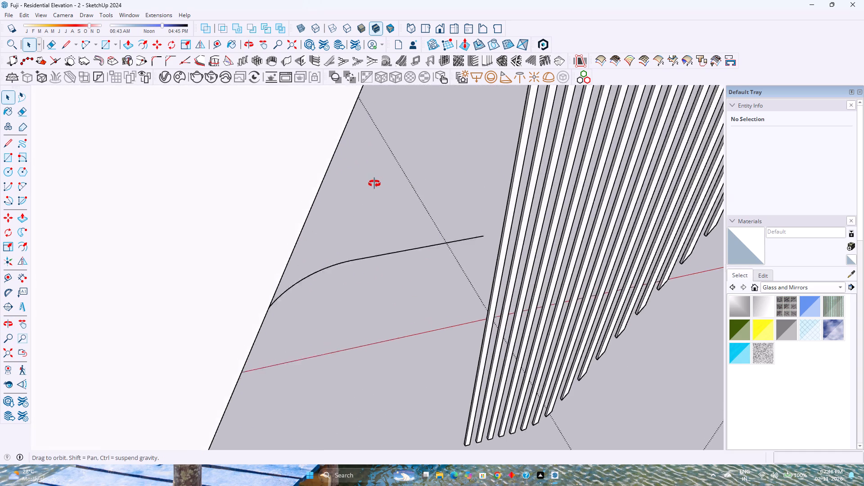
pyautogui.moveTo(374, 184); pyautogui.dragTo(351, 198, button='middle')
pyautogui.keyDown('shift'); pyautogui.moveTo(316, 232); pyautogui.dragTo(358, 180, button='middle'); pyautogui.keyUp('shift')
pyautogui.moveTo(341, 211); pyautogui.dragTo(126, 339, button='middle')
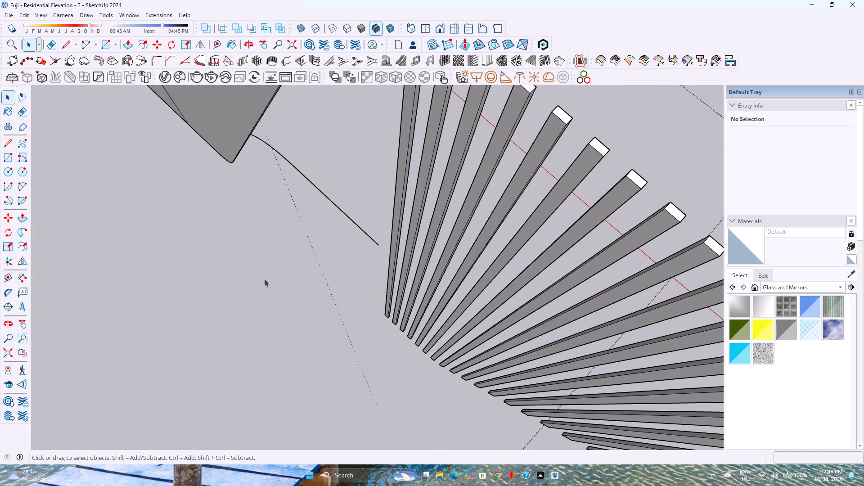
pyautogui.click(355, 224)
pyautogui.doubleClick(355, 224)
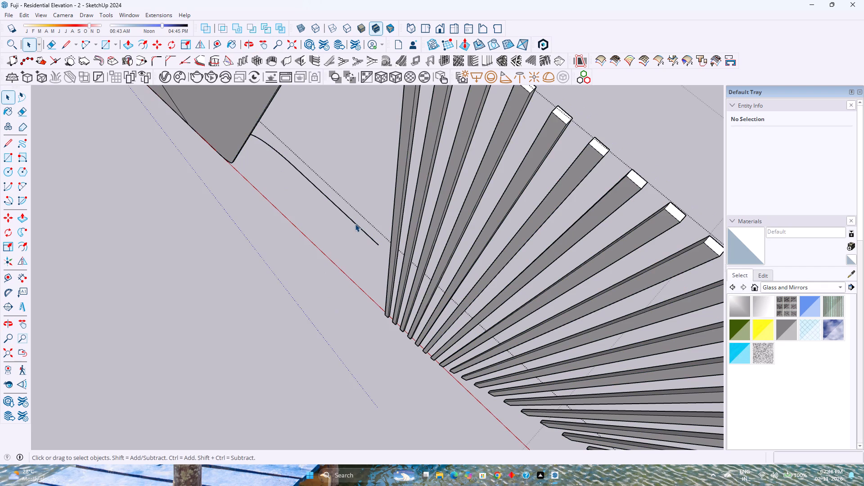
pyautogui.press('m')
pyautogui.press('l')
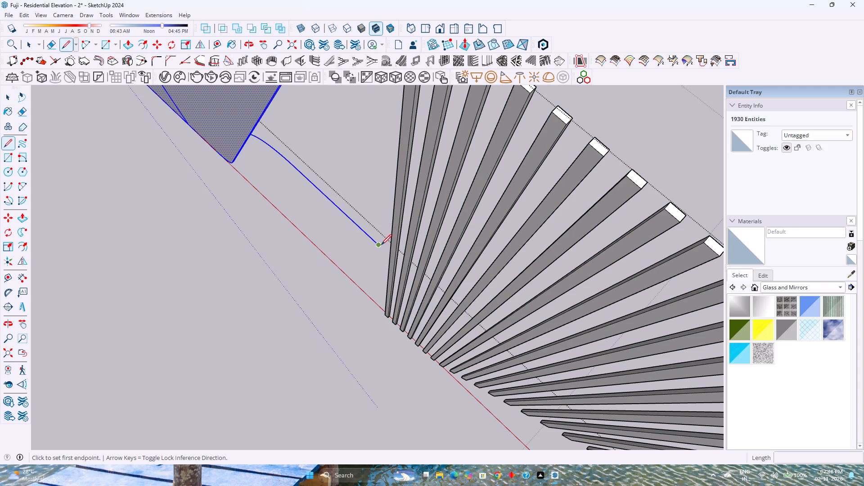
pyautogui.click(380, 245)
pyautogui.press('1')
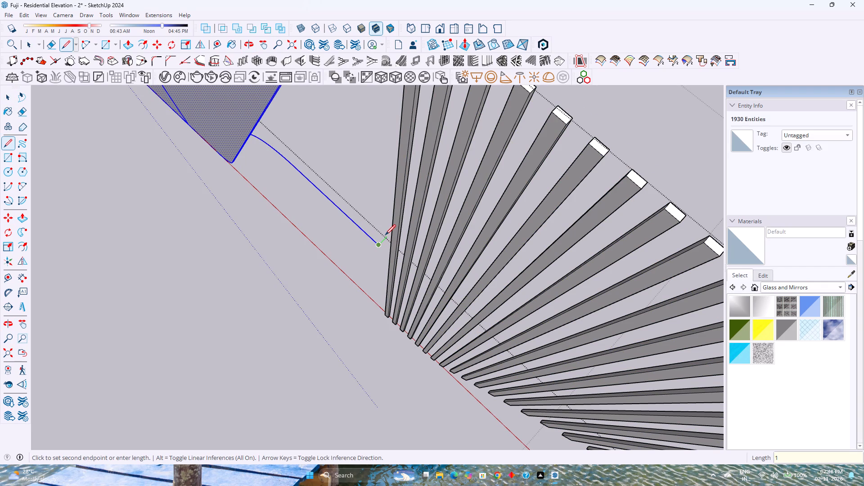
pyautogui.press('Return')
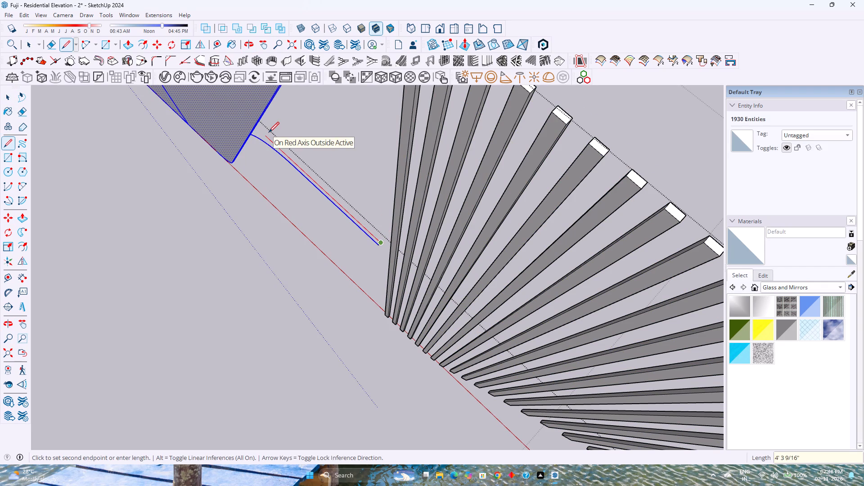
pyautogui.keyDown('shift'); pyautogui.moveTo(269, 132); pyautogui.dragTo(307, 239, button='middle'); pyautogui.keyUp('shift')
pyautogui.scroll(1, 313, 242)
pyautogui.moveTo(305, 238); pyautogui.dragTo(250, 193, button='middle')
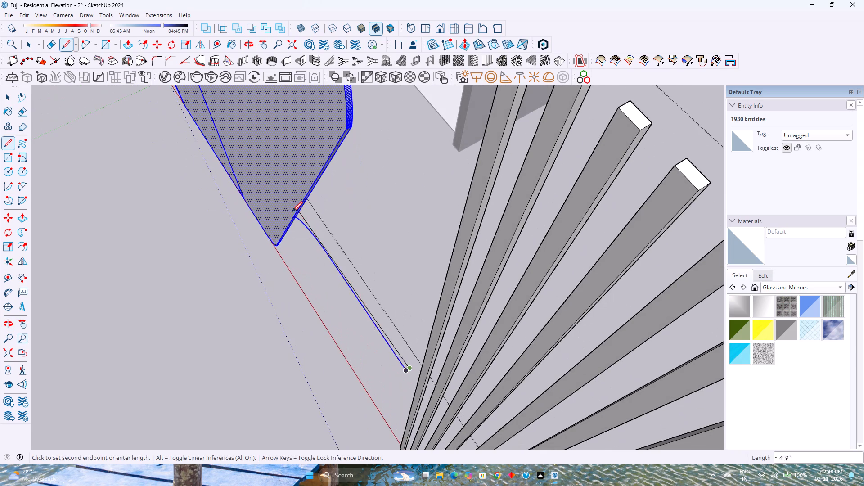
pyautogui.scroll(5, 297, 213)
pyautogui.press('space')
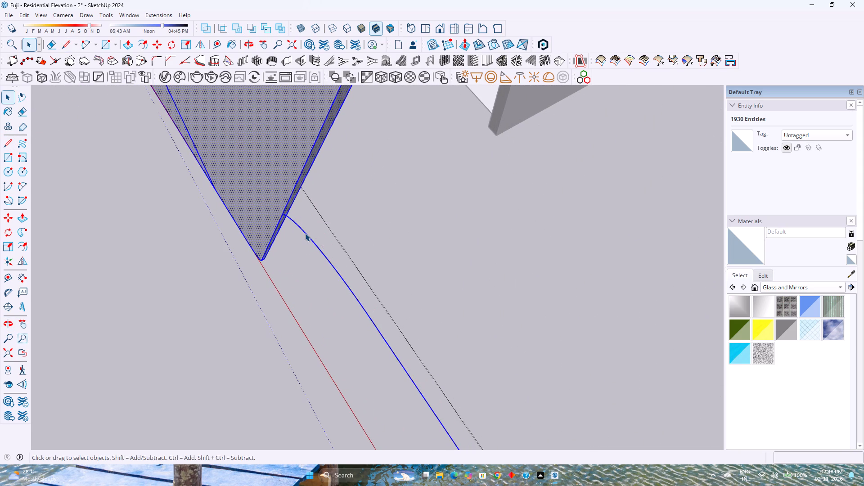
# Select the geometry connected to the curved edge beneath the solid panel and weld its segments into a single curve.
pyautogui.click(305, 233)
pyautogui.click(305, 233)
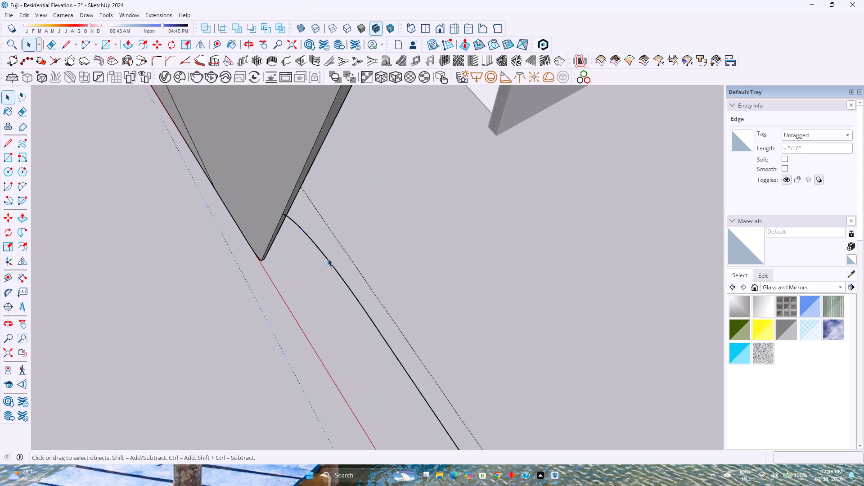
pyautogui.click(328, 257)
pyautogui.tripleClick(329, 260)
pyautogui.click(330, 260)
pyautogui.tripleClick(331, 262)
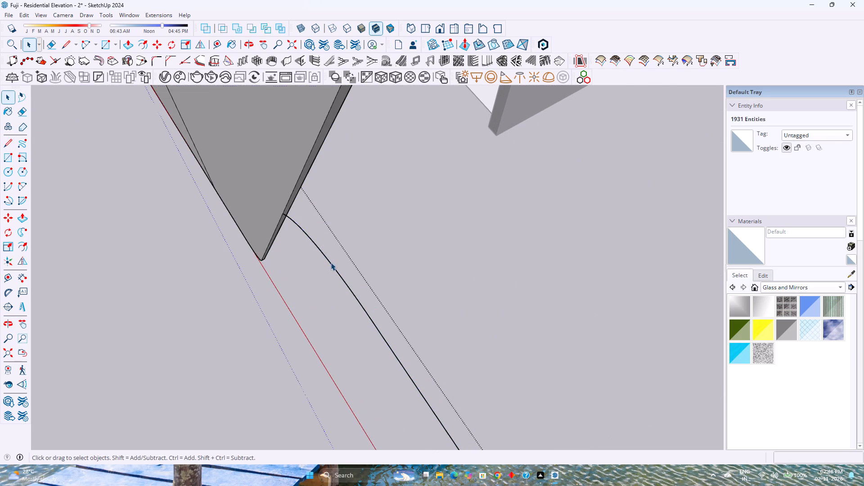
pyautogui.scroll(4, 287, 229)
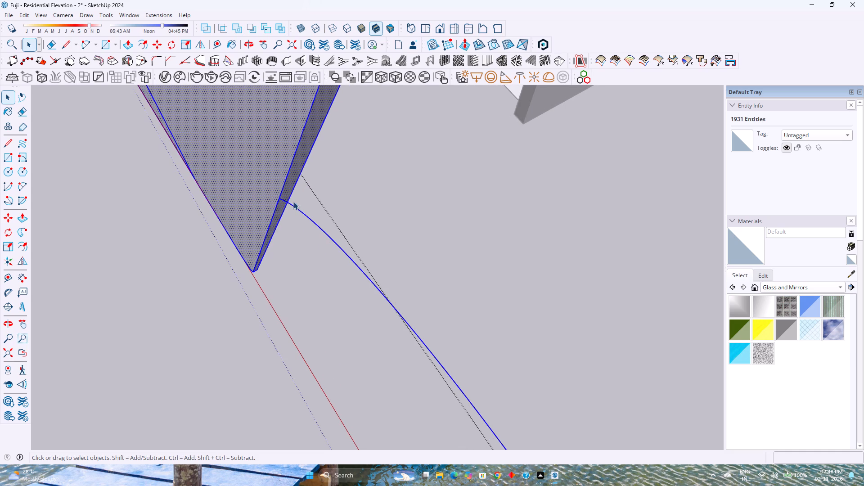
pyautogui.click(286, 203)
pyautogui.doubleClick(286, 202)
pyautogui.doubleClick(288, 202)
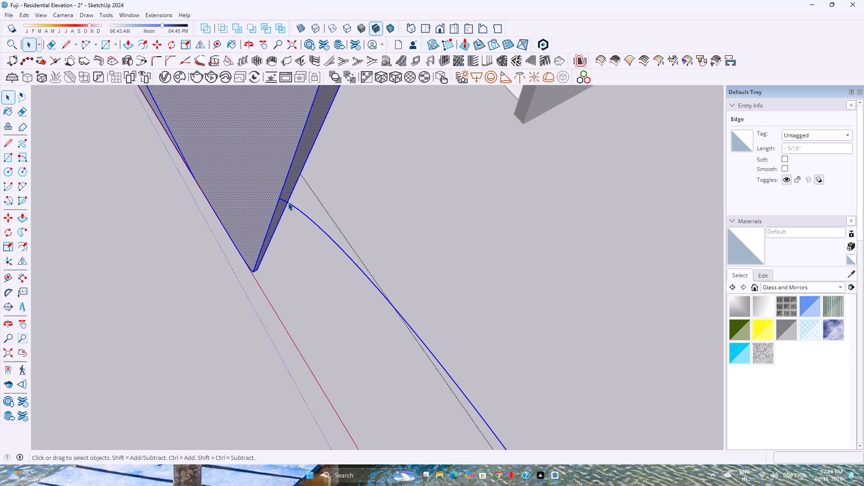
pyautogui.rightClick(302, 213)
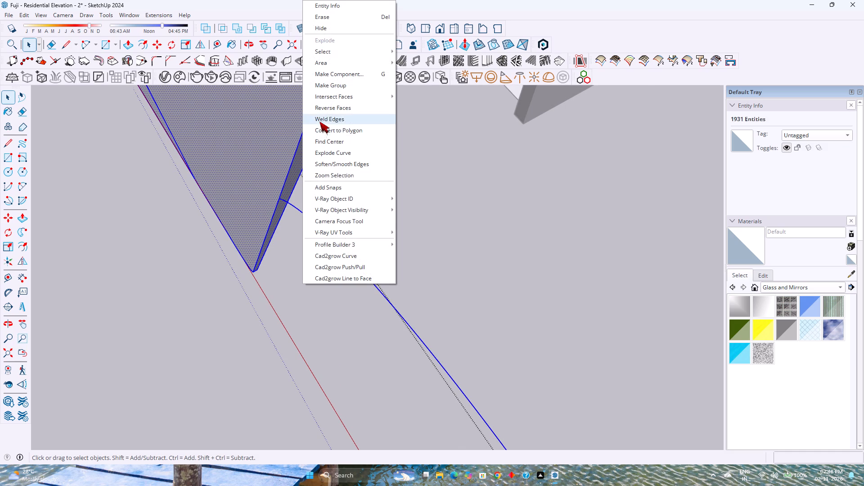
pyautogui.click(319, 121)
pyautogui.click(319, 226)
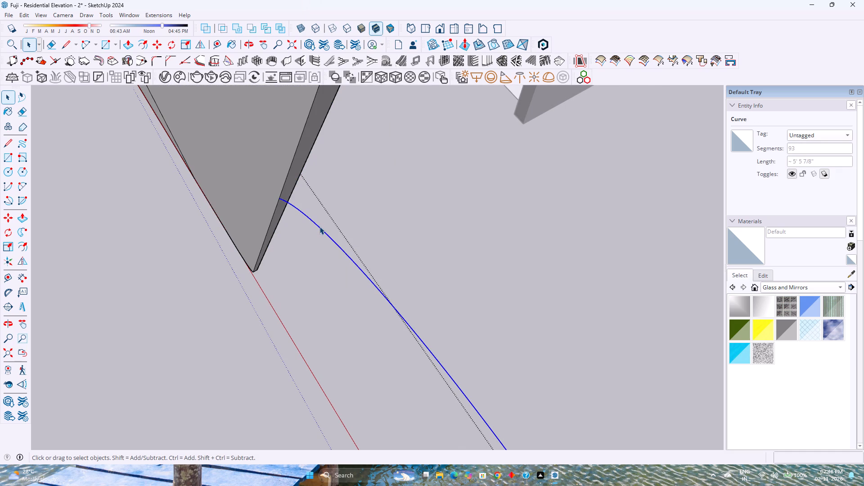
# Copy the welded curve 1" outward along the green axis from its endpoint on the solid panel.
pyautogui.press('m')
pyautogui.scroll(7, 267, 196)
pyautogui.click(288, 201)
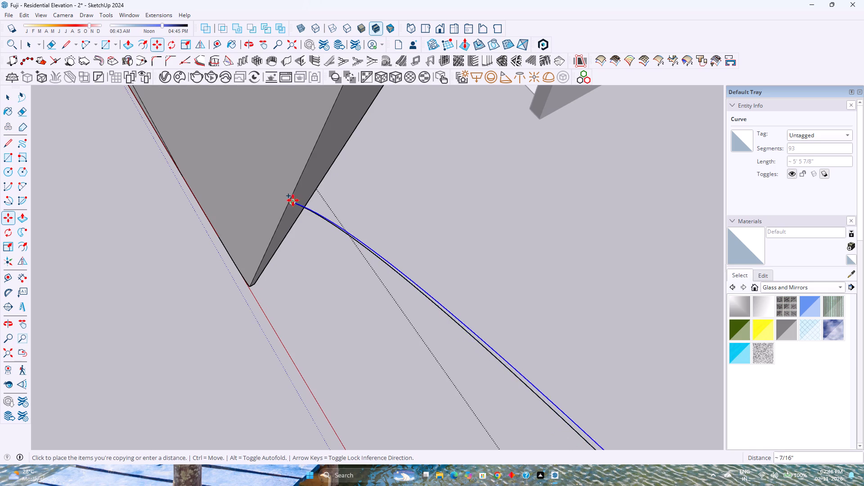
pyautogui.press('1')
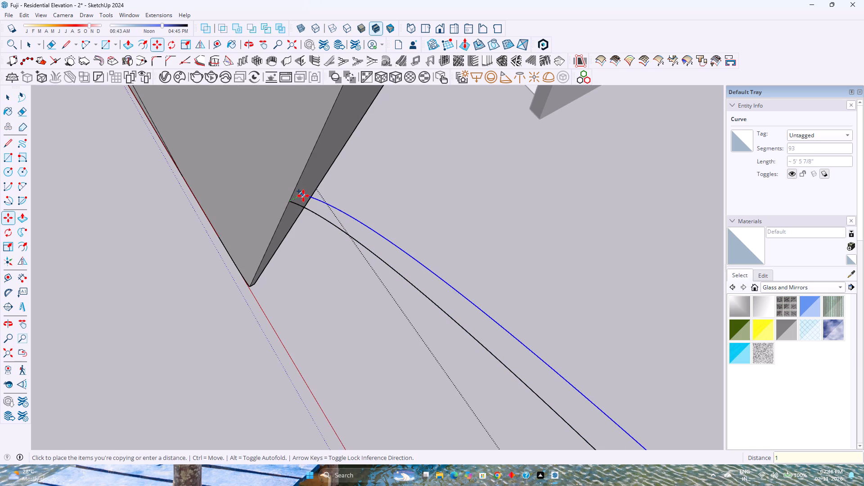
pyautogui.press('Left')
pyautogui.press('Return')
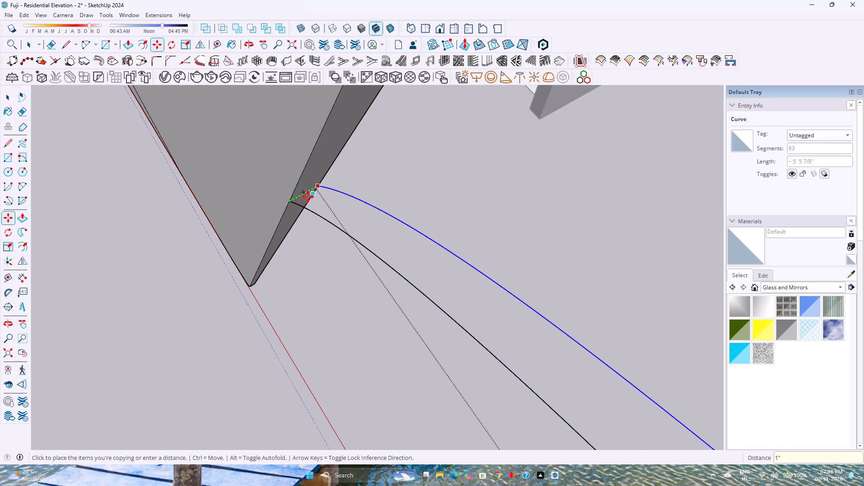
pyautogui.press('1')
pyautogui.press('Return')
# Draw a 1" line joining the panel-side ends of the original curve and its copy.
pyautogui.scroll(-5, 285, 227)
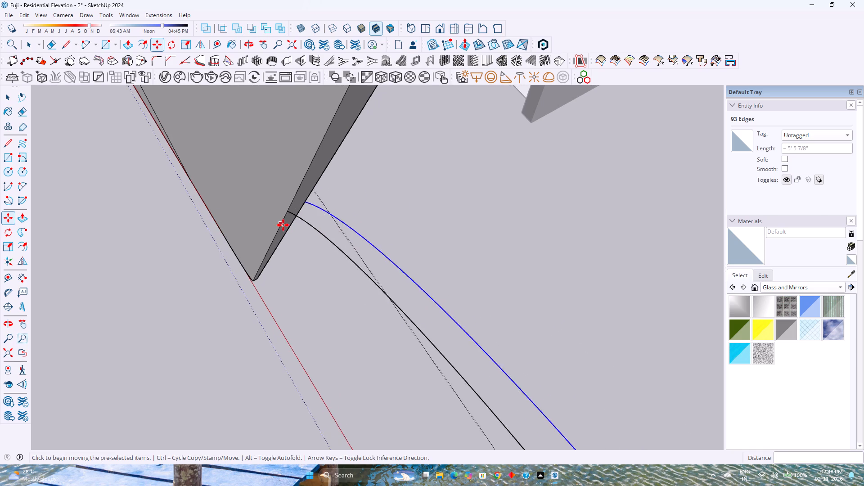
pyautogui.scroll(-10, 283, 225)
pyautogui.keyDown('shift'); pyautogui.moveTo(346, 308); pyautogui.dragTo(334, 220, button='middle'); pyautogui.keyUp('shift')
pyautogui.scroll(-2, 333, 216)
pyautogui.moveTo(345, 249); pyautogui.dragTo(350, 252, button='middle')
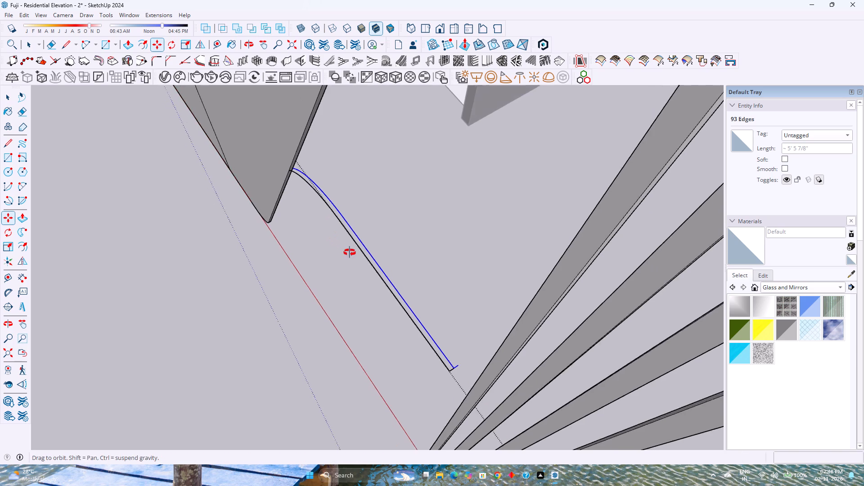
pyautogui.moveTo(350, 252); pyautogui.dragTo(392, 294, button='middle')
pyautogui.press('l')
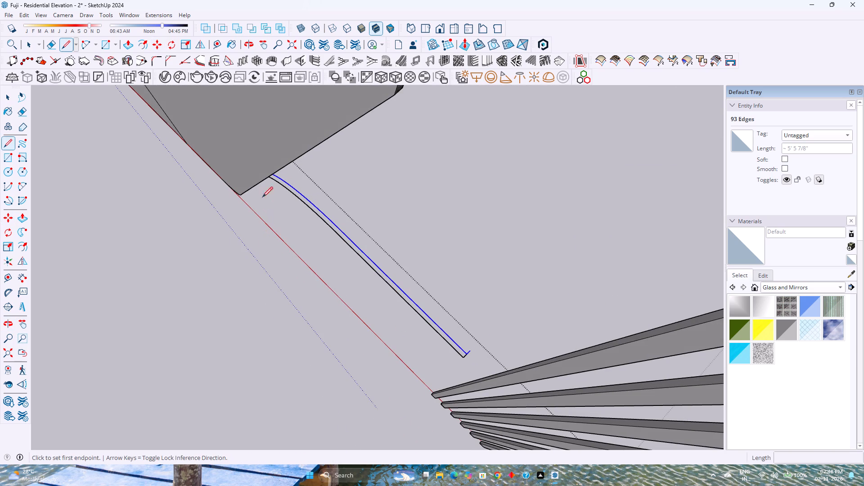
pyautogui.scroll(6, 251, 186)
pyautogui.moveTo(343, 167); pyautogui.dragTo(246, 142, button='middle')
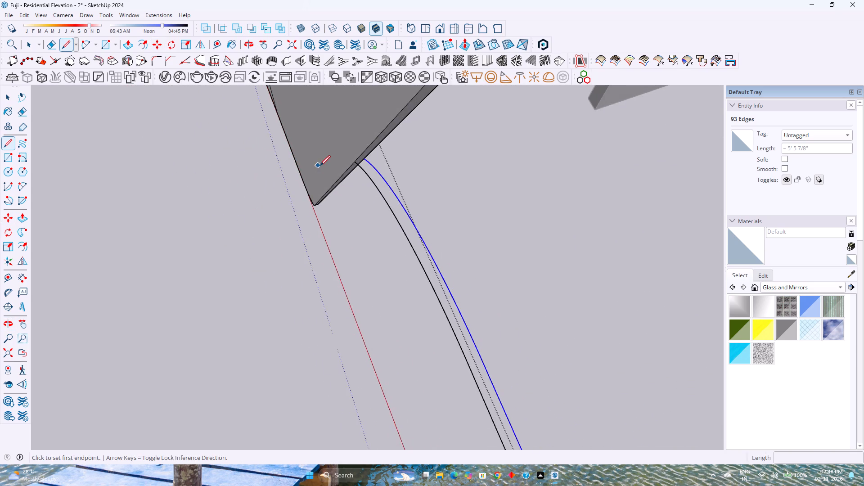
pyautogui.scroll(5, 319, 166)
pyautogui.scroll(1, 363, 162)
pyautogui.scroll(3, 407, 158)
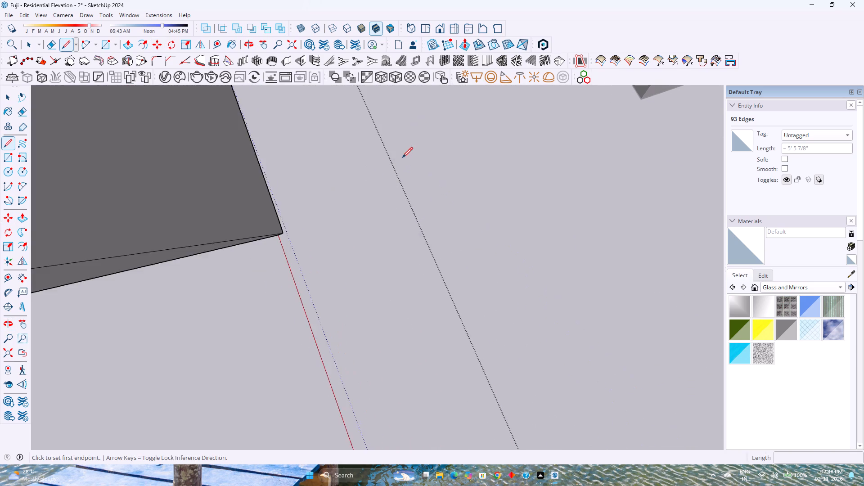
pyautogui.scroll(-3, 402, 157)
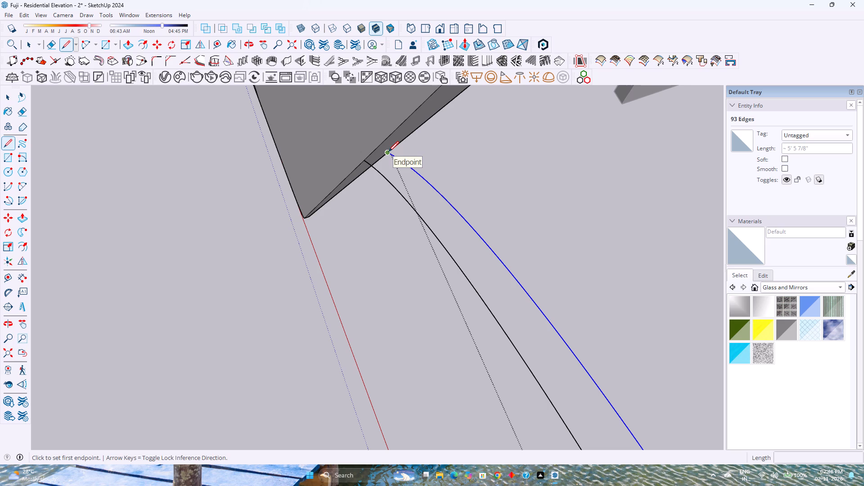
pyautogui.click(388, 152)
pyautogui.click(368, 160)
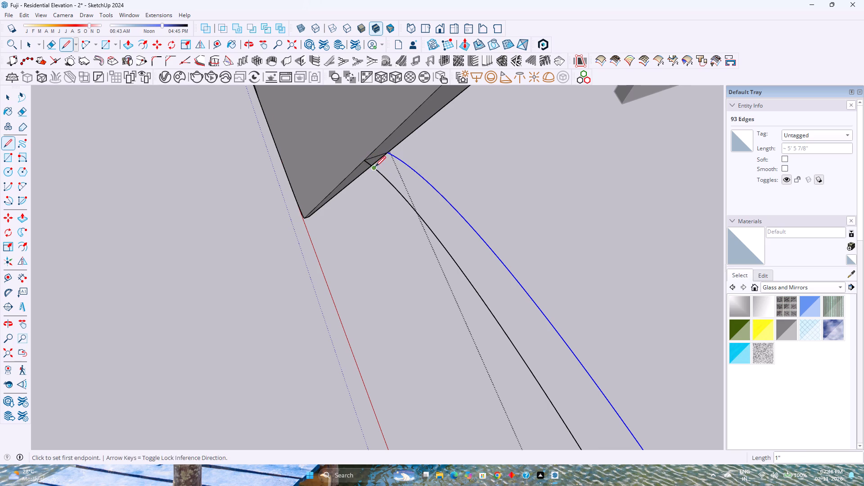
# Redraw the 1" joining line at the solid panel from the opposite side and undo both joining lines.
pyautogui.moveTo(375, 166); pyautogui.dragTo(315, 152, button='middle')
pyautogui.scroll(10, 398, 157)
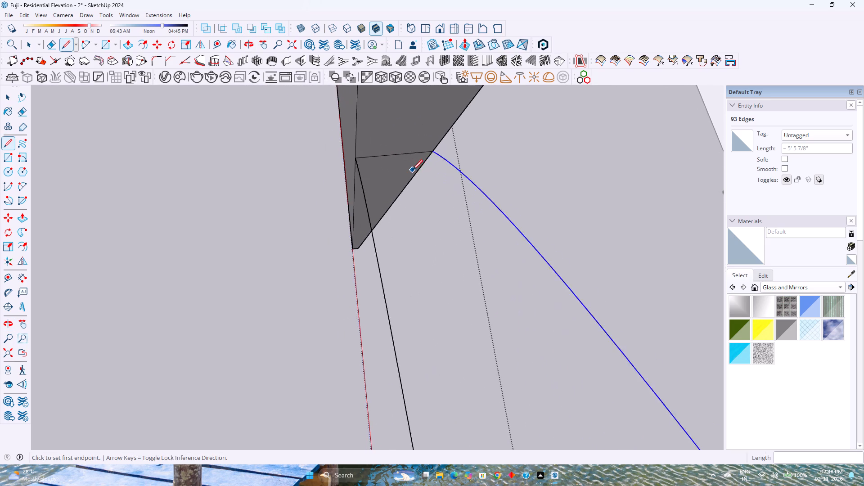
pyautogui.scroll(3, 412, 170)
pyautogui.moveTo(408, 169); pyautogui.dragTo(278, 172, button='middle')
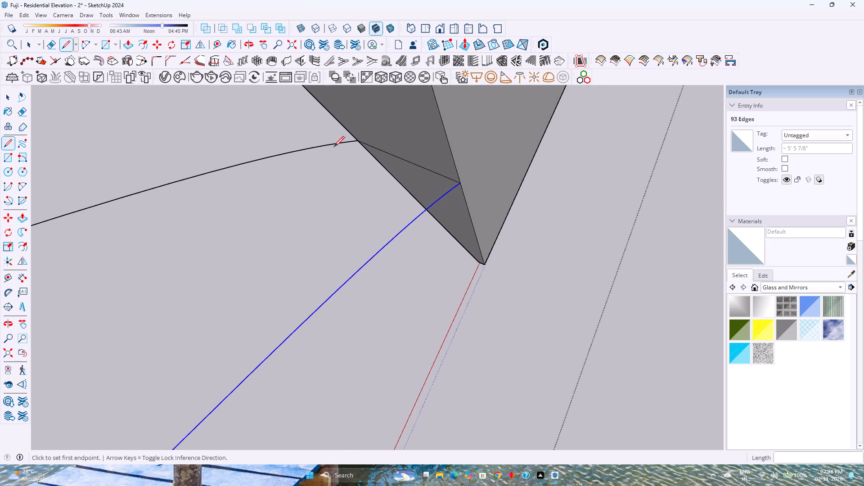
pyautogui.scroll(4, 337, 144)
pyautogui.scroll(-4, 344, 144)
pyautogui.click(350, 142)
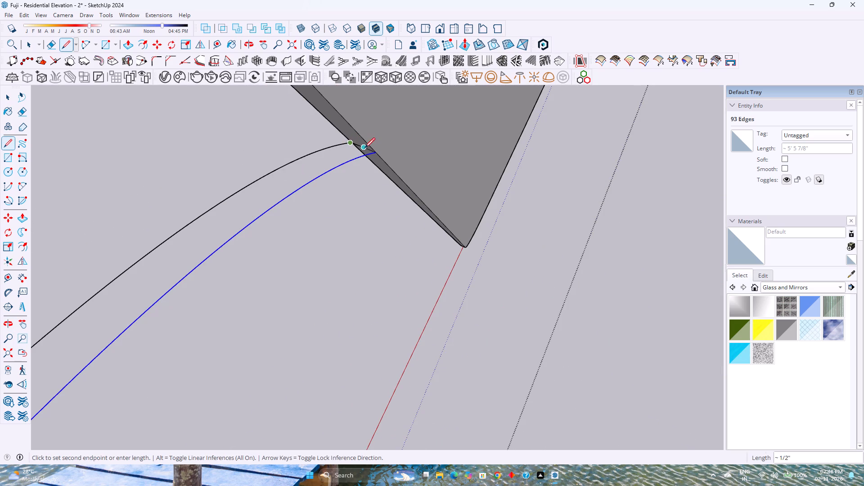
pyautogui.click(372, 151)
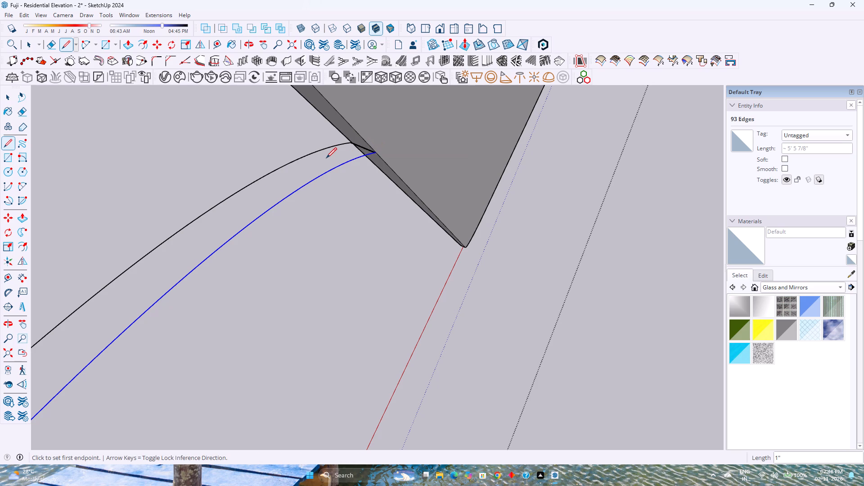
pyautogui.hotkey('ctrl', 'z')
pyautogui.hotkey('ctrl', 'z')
# Draw a 1" line along the green axis across the solid panel's end face, joining the two curves' ends.
pyautogui.press('space')
pyautogui.scroll(4, 358, 159)
pyautogui.scroll(-2, 358, 159)
pyautogui.scroll(9, 358, 149)
pyautogui.scroll(14, 358, 143)
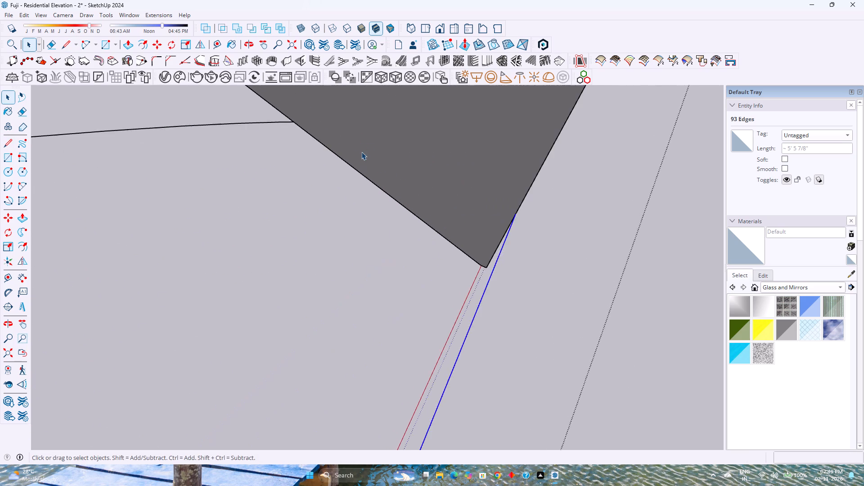
pyautogui.moveTo(361, 152); pyautogui.dragTo(424, 157, button='middle')
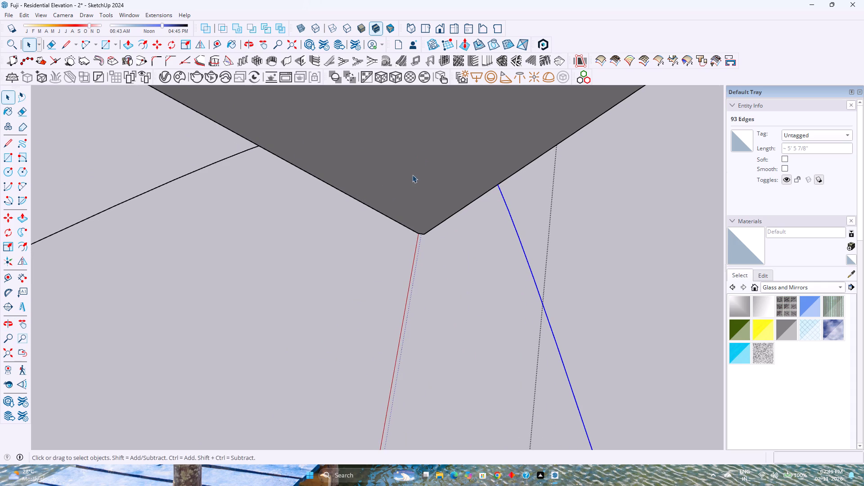
pyautogui.press('l')
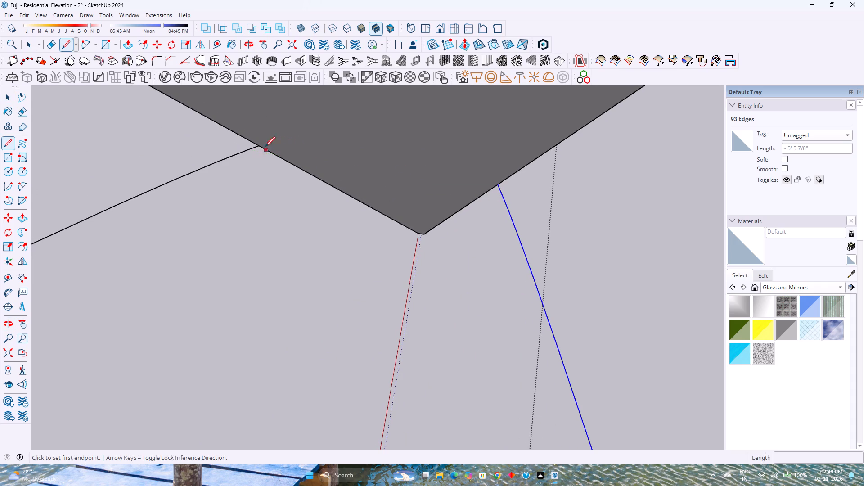
pyautogui.click(257, 145)
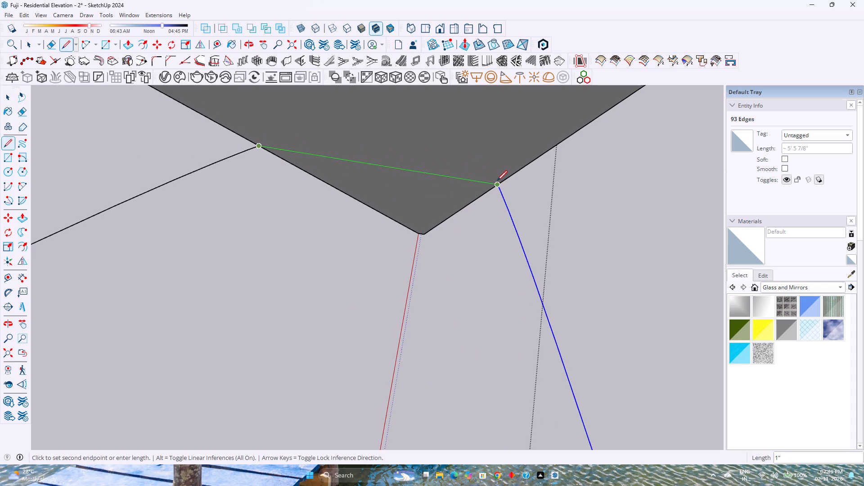
pyautogui.click(499, 181)
# Draw a 1" line joining the louvre-side ends of the two parallel curves.
pyautogui.scroll(-3, 494, 185)
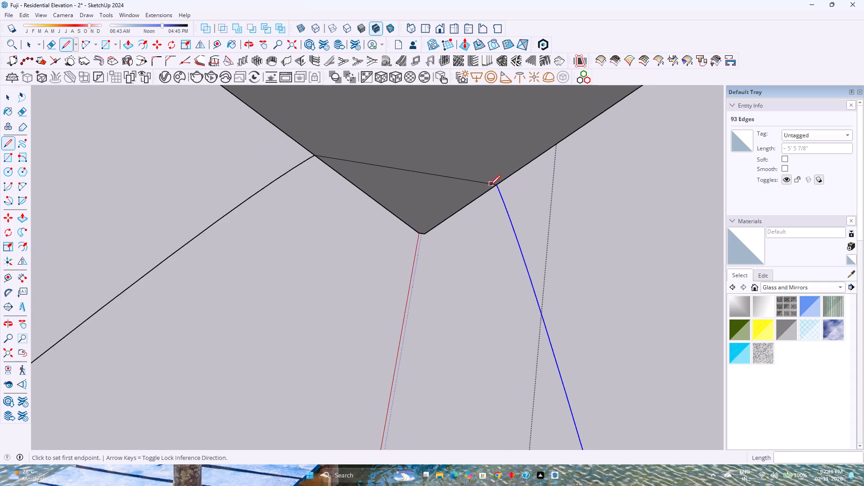
pyautogui.scroll(-6, 490, 185)
pyautogui.scroll(-15, 489, 185)
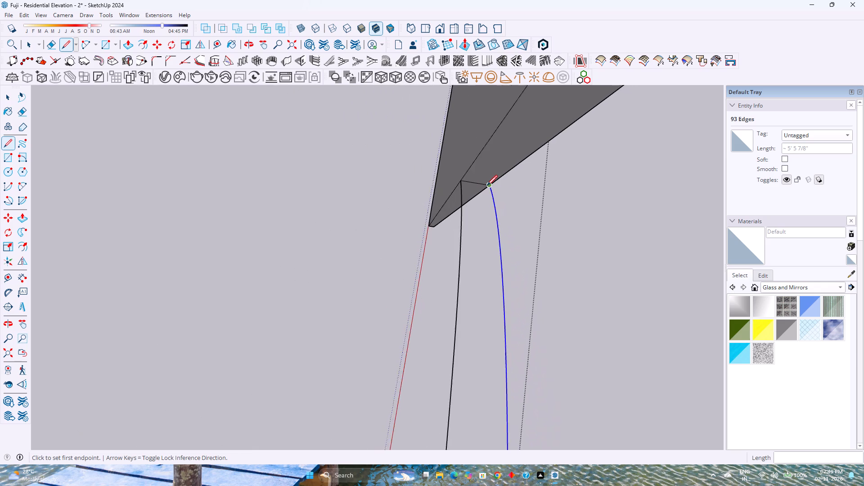
pyautogui.scroll(-20, 487, 185)
pyautogui.scroll(-6, 487, 185)
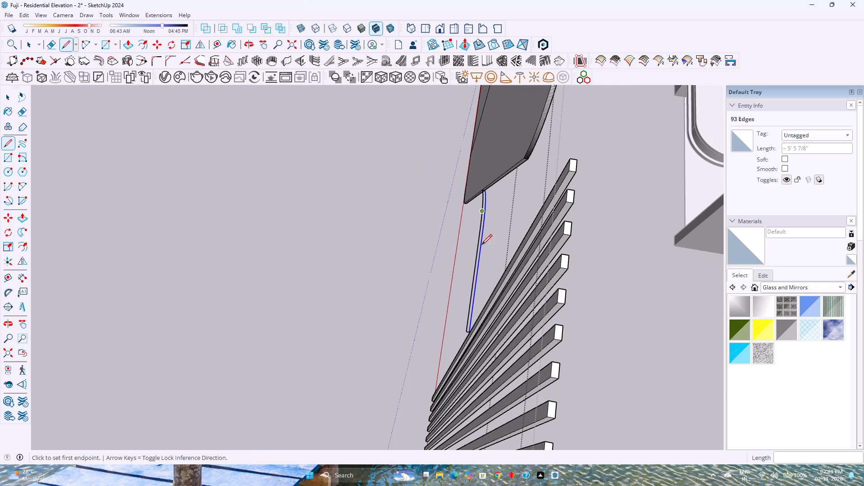
pyautogui.scroll(10, 458, 336)
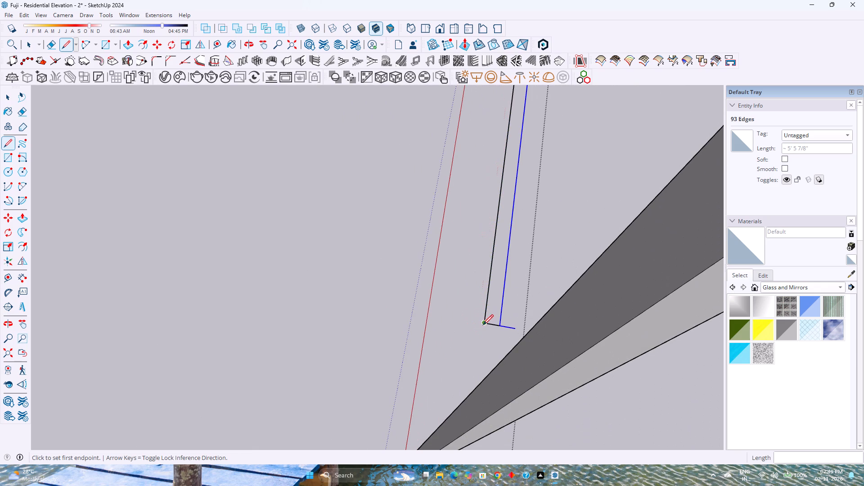
pyautogui.click(485, 322)
pyautogui.click(498, 322)
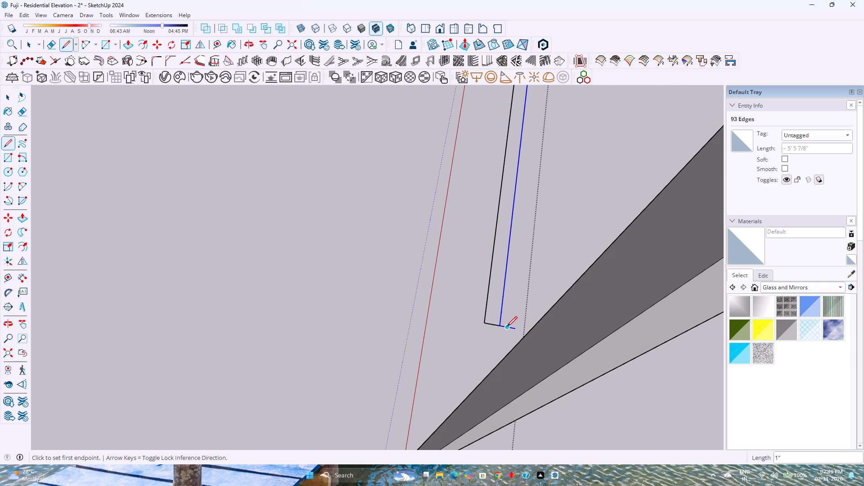
# Erase the leftover edge extending past the copied curve at the strip's louvre-side end.
pyautogui.press('e')
pyautogui.click(506, 328)
pyautogui.press('space')
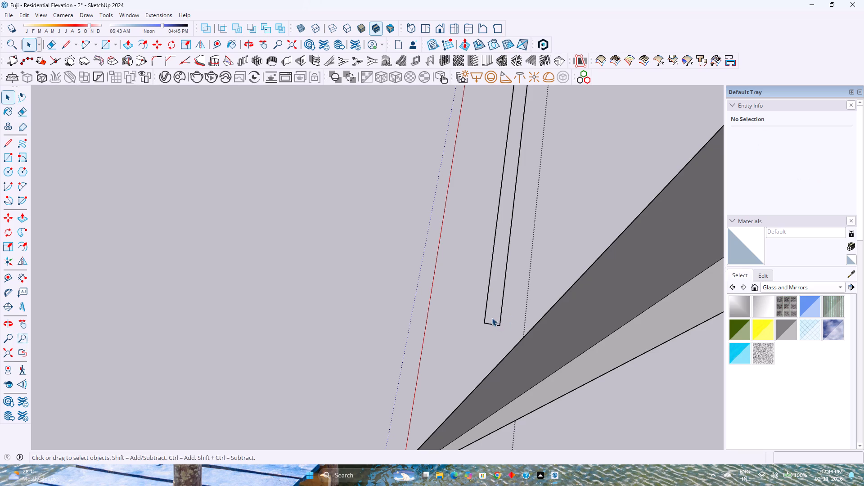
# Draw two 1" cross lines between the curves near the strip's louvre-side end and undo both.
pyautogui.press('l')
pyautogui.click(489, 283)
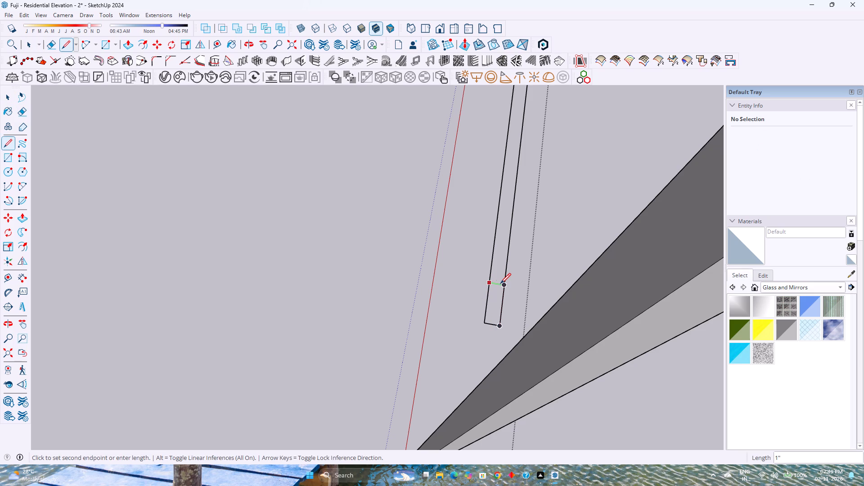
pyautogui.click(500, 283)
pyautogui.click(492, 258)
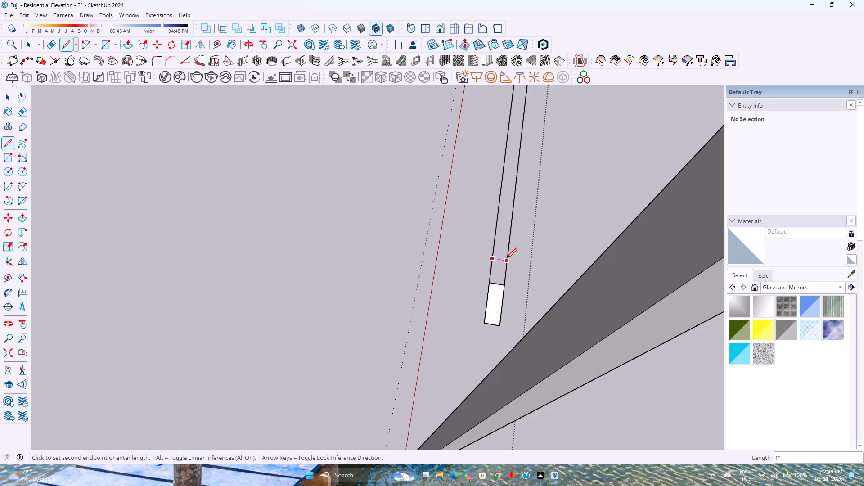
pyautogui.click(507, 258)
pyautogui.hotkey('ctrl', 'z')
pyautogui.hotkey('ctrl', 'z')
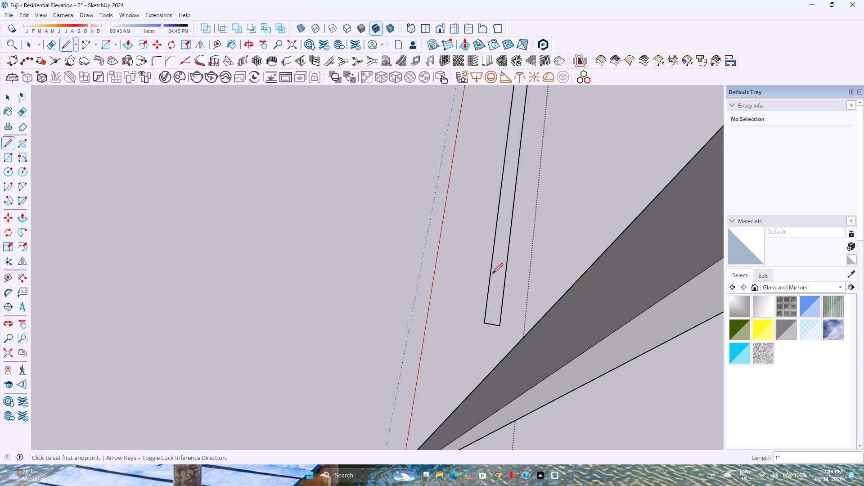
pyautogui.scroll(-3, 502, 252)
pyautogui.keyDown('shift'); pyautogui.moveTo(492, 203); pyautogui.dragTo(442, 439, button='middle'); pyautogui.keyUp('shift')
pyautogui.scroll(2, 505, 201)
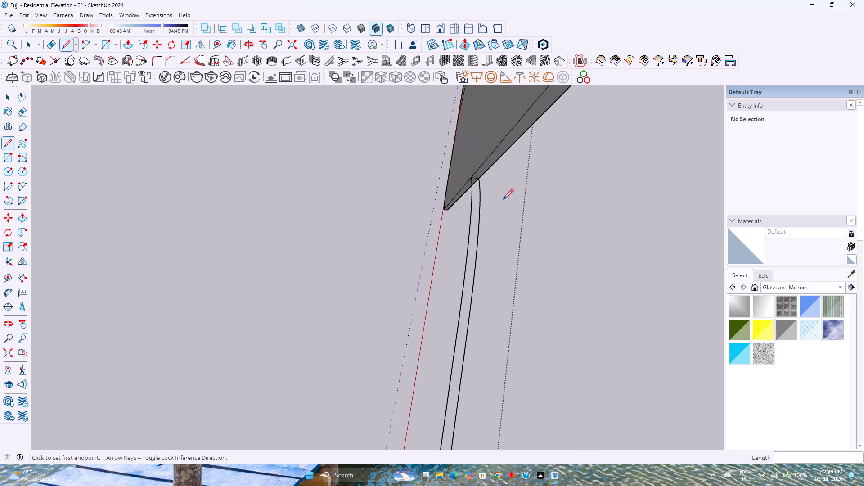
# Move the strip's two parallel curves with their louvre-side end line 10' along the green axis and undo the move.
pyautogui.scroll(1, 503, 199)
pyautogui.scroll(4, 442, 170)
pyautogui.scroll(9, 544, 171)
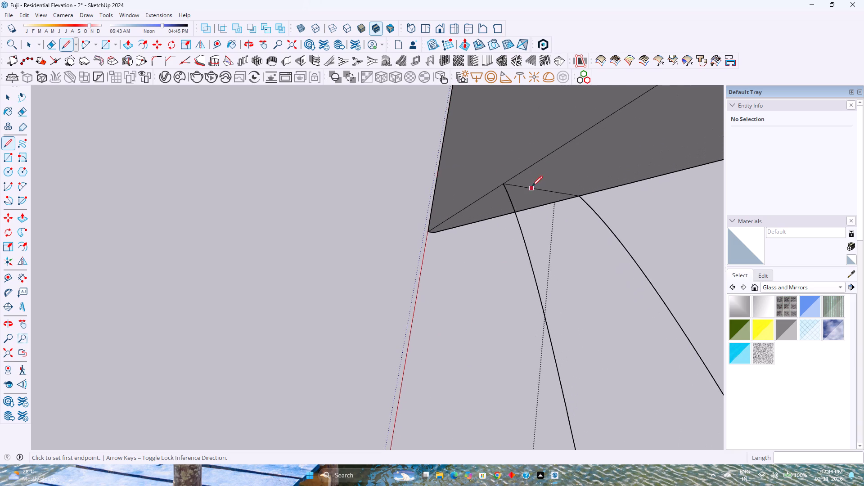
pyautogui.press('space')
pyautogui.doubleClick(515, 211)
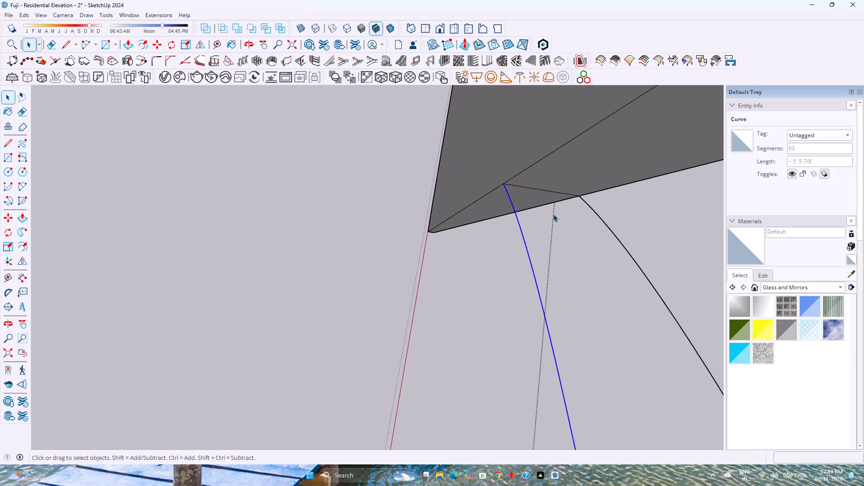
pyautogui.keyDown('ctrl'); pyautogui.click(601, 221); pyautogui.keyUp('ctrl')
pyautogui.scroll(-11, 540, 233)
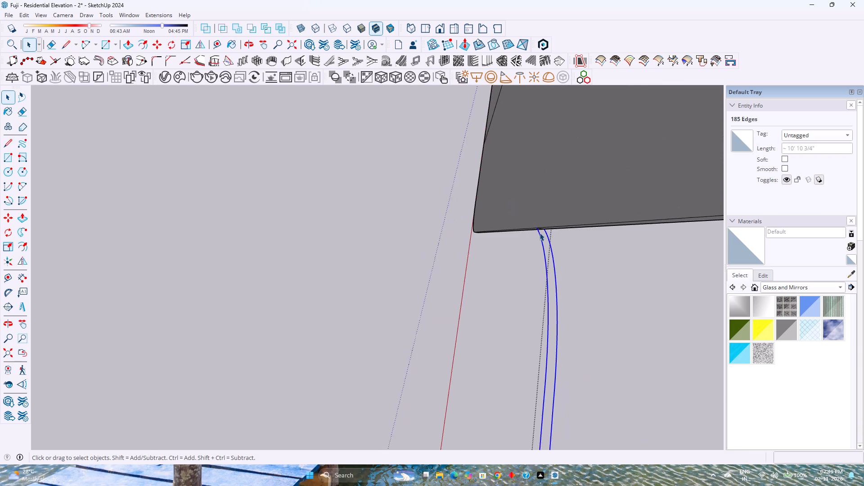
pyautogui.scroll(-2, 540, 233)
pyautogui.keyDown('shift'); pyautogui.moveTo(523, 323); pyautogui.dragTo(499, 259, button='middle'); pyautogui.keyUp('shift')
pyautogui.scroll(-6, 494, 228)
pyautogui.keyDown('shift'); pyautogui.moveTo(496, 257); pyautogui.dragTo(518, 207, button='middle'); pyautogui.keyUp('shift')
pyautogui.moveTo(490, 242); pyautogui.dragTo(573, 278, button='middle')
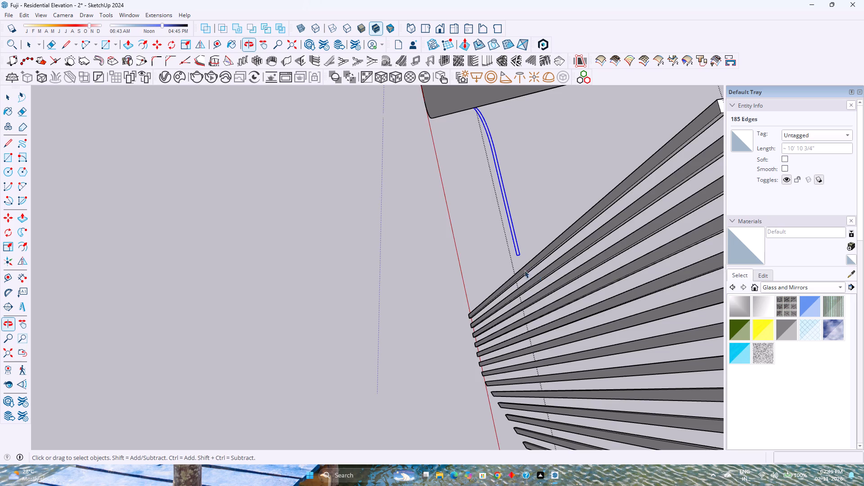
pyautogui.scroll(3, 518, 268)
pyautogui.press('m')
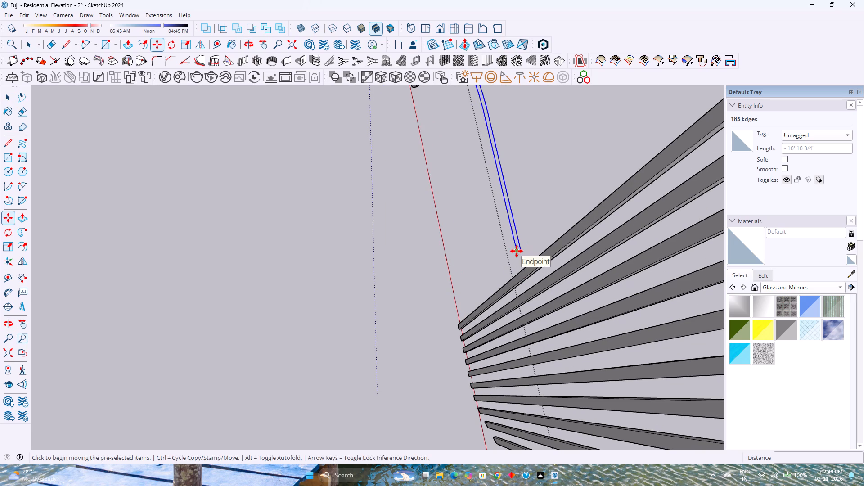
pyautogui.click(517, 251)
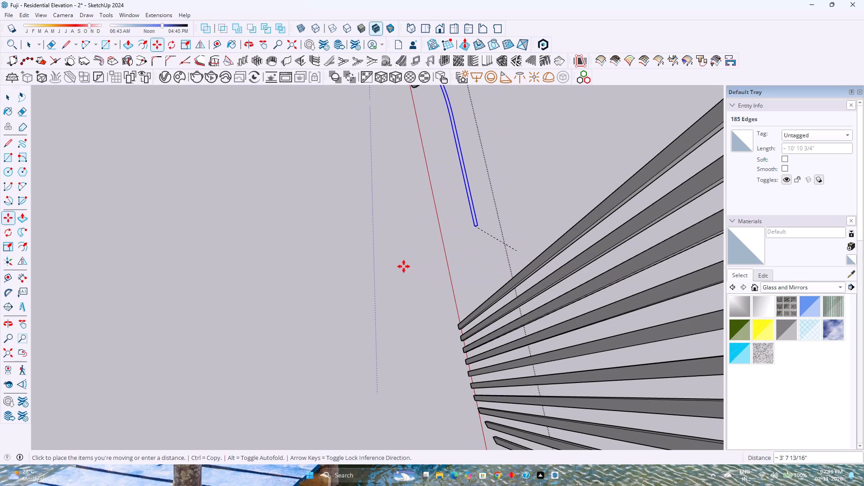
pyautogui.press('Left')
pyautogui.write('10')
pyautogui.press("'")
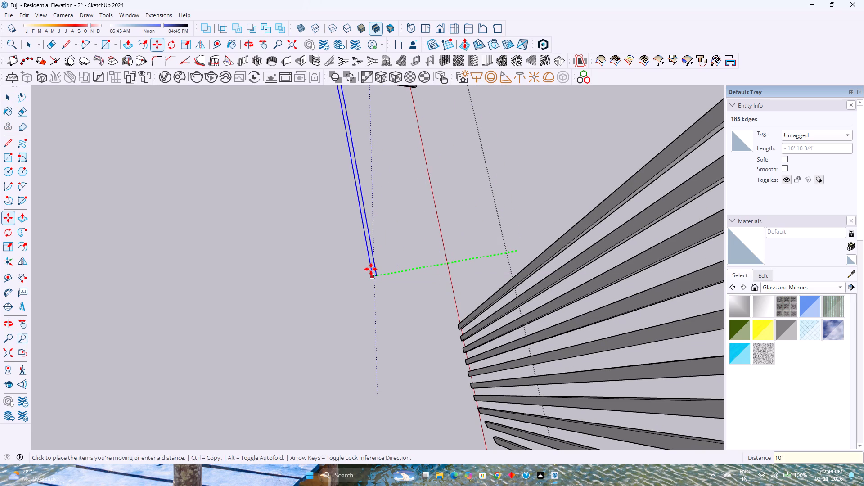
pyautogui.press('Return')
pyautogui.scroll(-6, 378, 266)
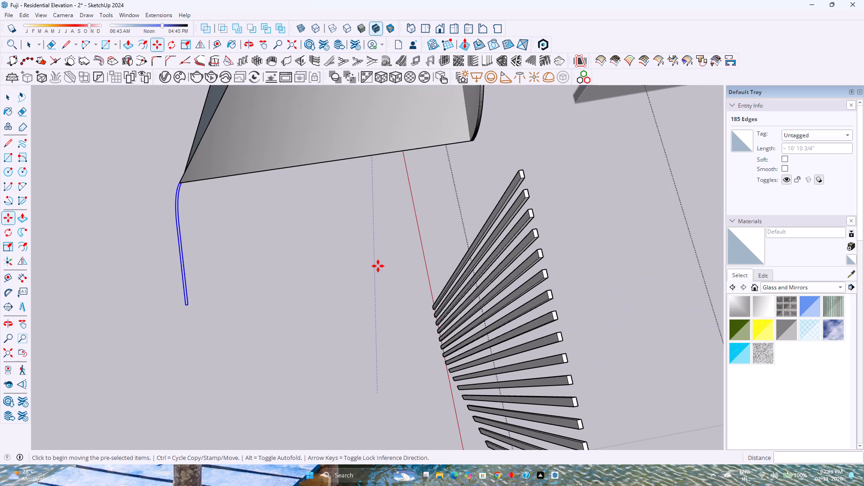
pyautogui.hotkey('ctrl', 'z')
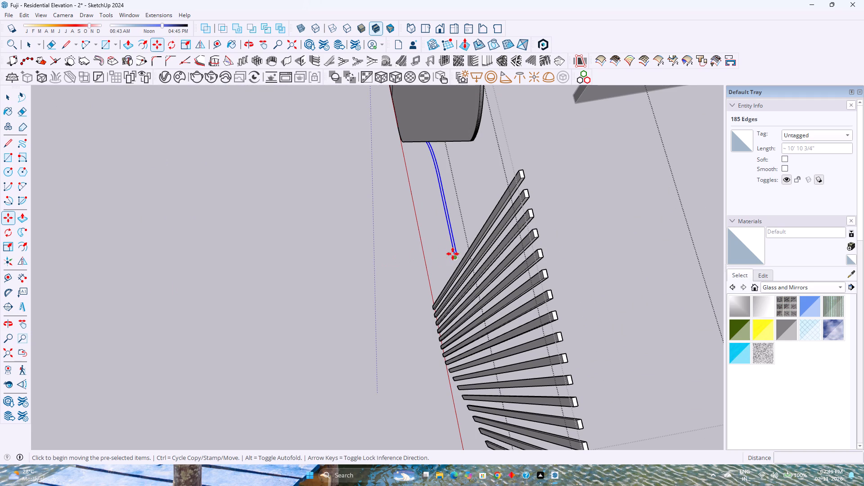
# Copy the selected strip outline 5' along the green axis, away from the louvres into empty space.
pyautogui.click(453, 256)
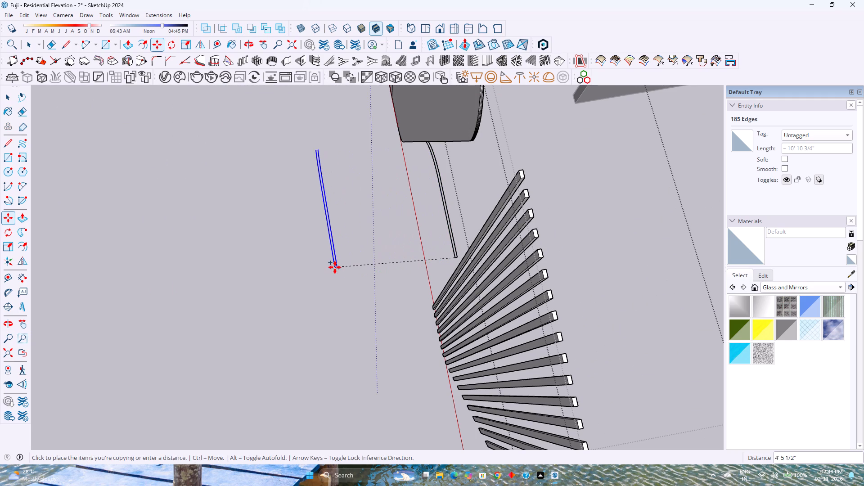
pyautogui.press('Left')
pyautogui.write("5'")
pyautogui.press('Return')
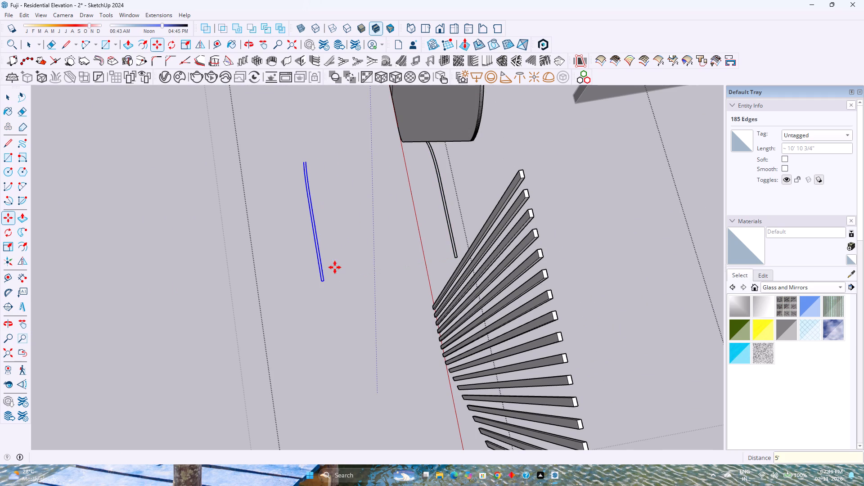
# Draw a 1" line joining the open panel-side ends of the two copied curves.
pyautogui.press('l')
pyautogui.scroll(-1, 299, 156)
pyautogui.scroll(5, 299, 156)
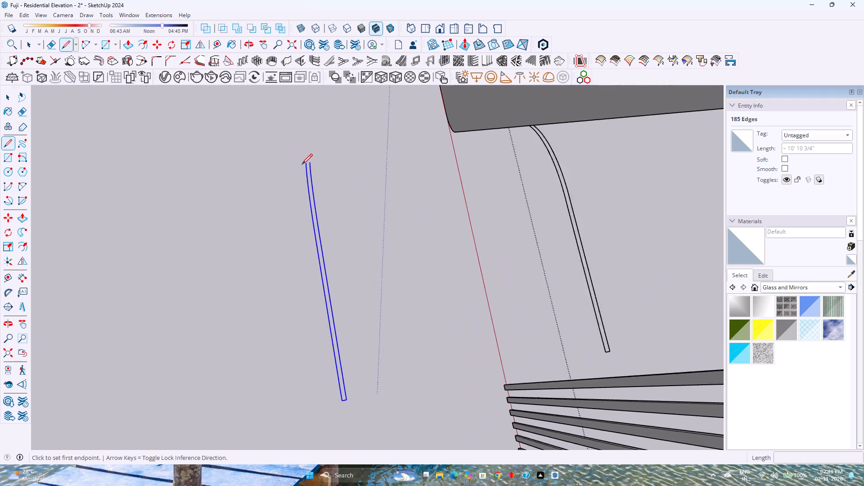
pyautogui.scroll(13, 302, 164)
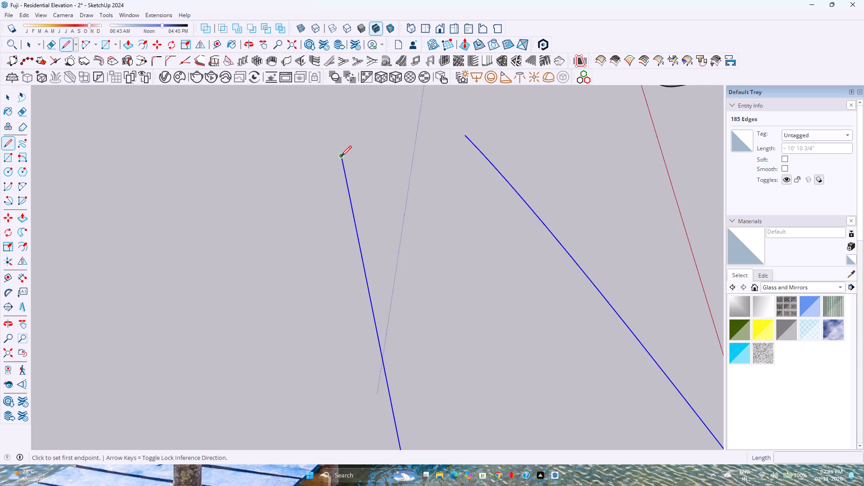
pyautogui.click(341, 156)
pyautogui.click(465, 134)
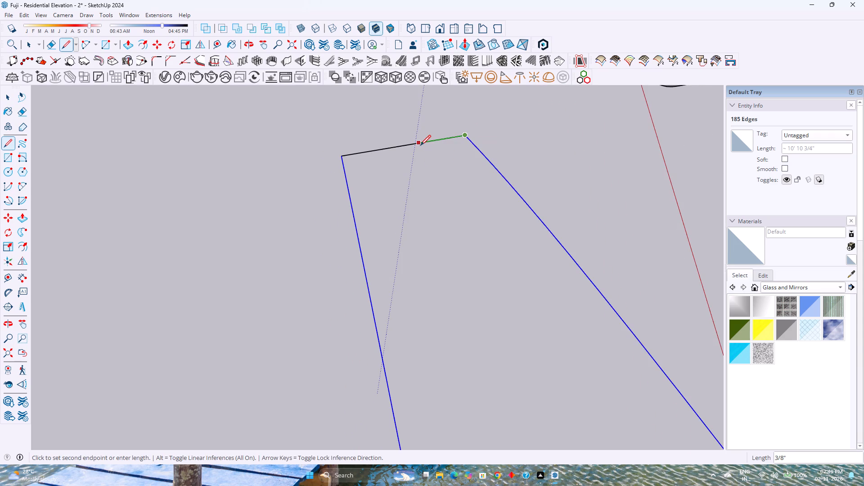
pyautogui.press('Escape')
pyautogui.press('space')
pyautogui.press('Escape')
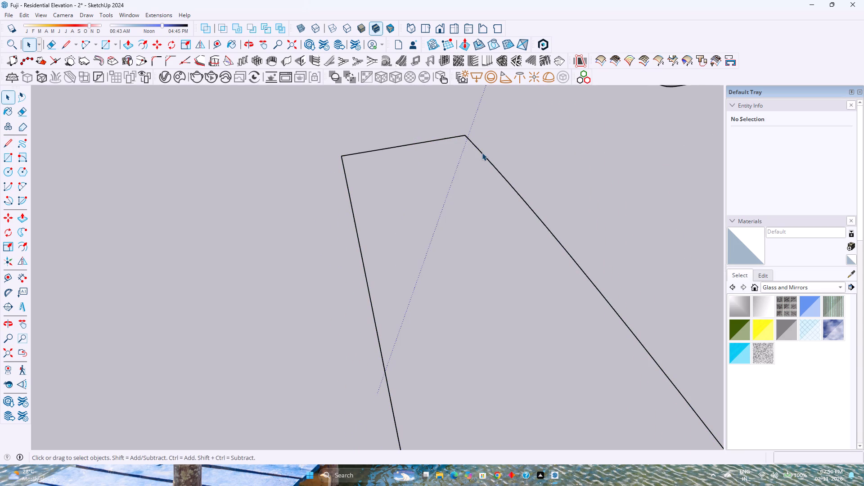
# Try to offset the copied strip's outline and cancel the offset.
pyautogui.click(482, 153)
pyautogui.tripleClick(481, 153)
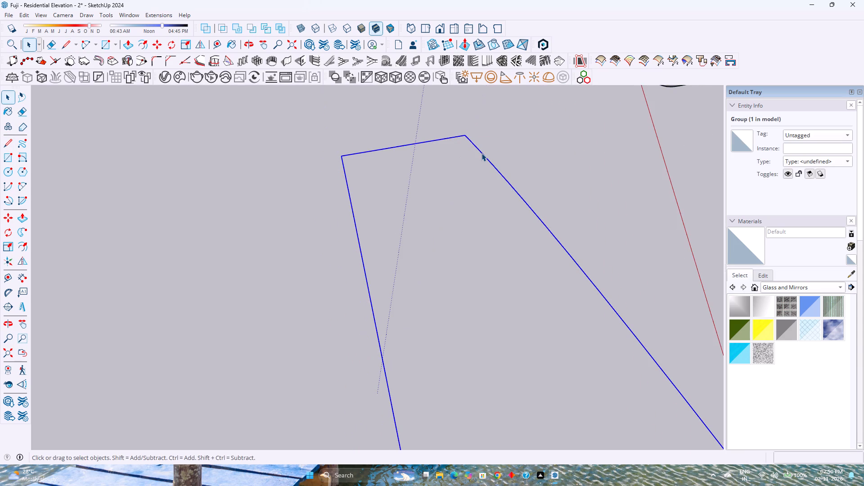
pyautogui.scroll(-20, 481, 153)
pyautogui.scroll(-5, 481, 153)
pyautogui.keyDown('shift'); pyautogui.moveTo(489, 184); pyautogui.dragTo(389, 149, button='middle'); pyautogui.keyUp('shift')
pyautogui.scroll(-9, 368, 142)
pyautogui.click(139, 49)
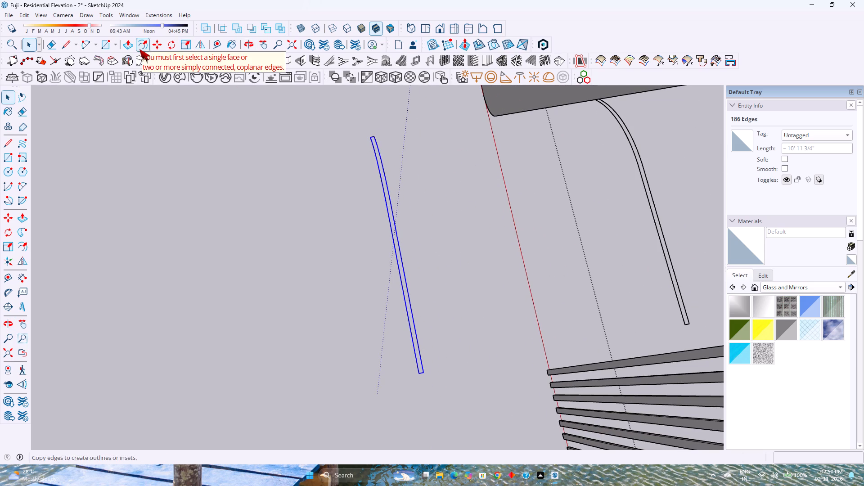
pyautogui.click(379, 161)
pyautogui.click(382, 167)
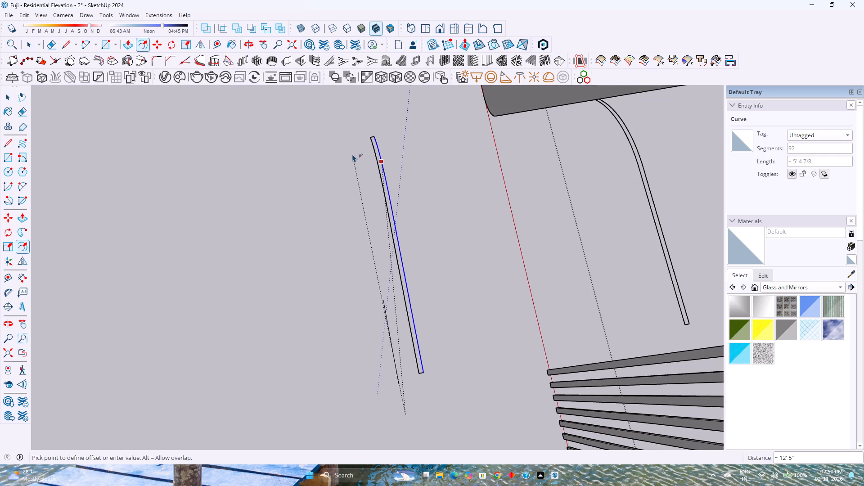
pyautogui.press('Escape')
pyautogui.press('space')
# Retrace the copied strip's panel-side end line, once at its full 1" length and once as two 1/2" halves.
pyautogui.scroll(6, 385, 170)
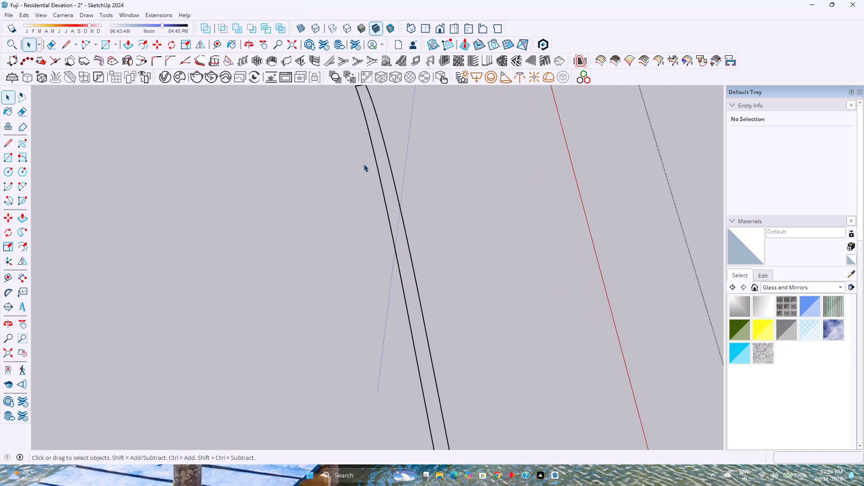
pyautogui.click(374, 153)
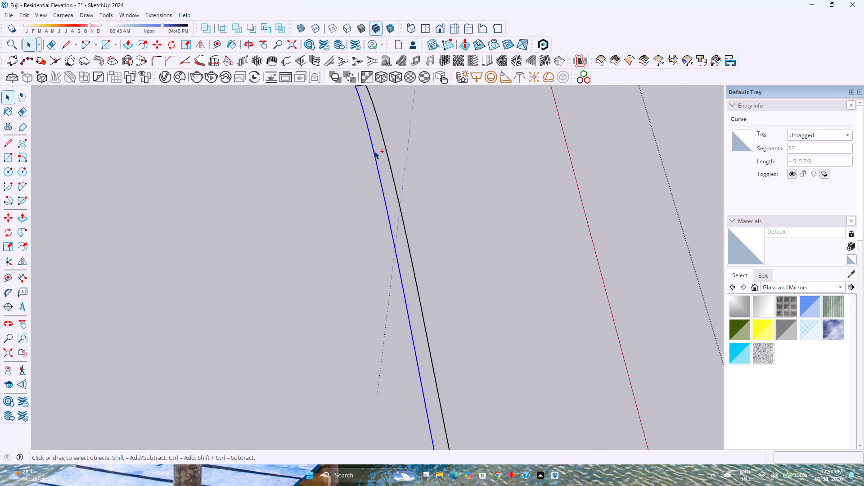
pyautogui.keyDown('ctrl'); pyautogui.moveTo(374, 151); pyautogui.dragTo(395, 224, button='middle'); pyautogui.keyUp('ctrl')
pyautogui.keyDown('ctrl'); pyautogui.middleClick(395, 224); pyautogui.keyUp('ctrl')
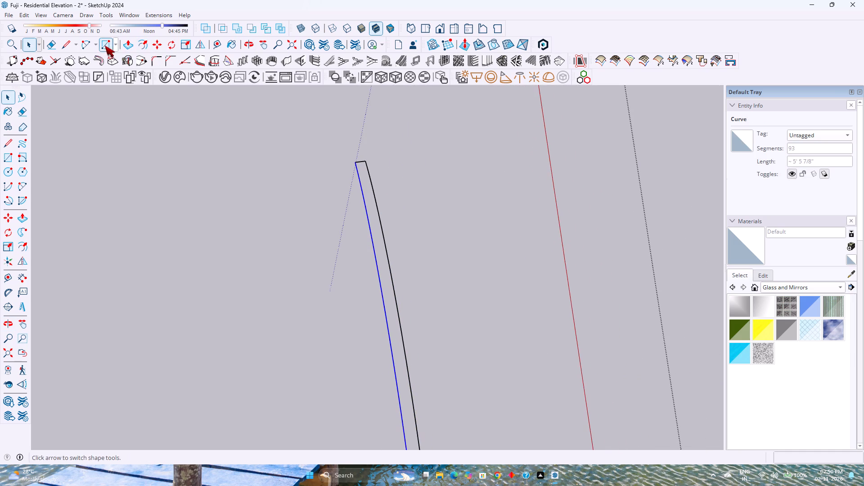
pyautogui.click(69, 41)
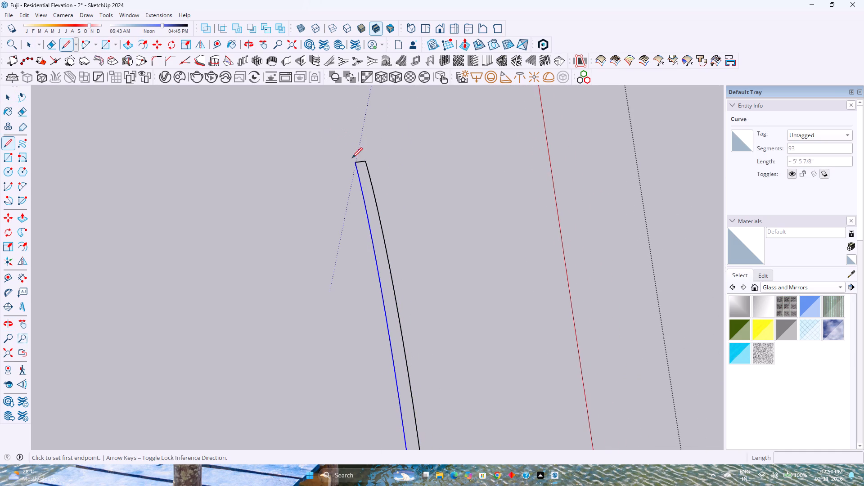
pyautogui.click(358, 161)
pyautogui.click(366, 161)
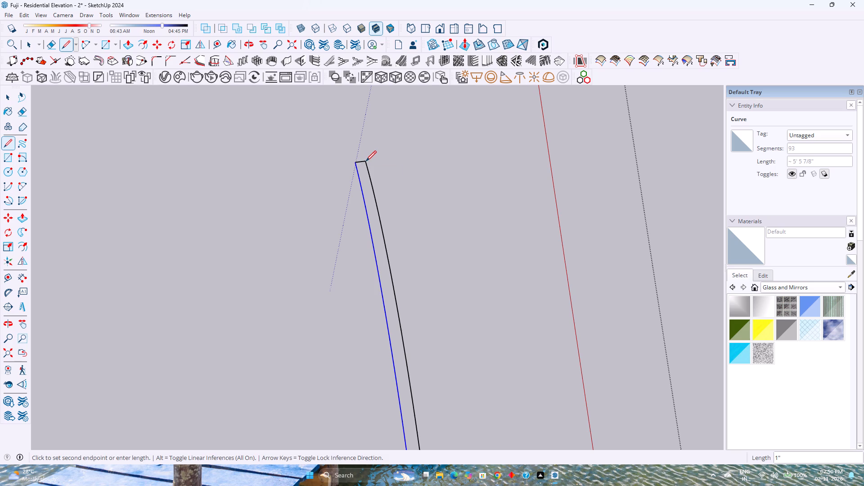
pyautogui.scroll(12, 360, 162)
pyautogui.scroll(-3, 360, 162)
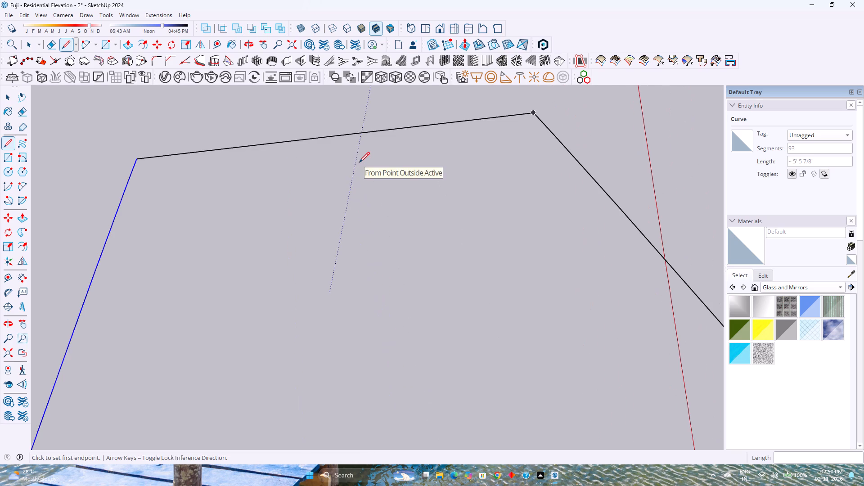
pyautogui.click(341, 134)
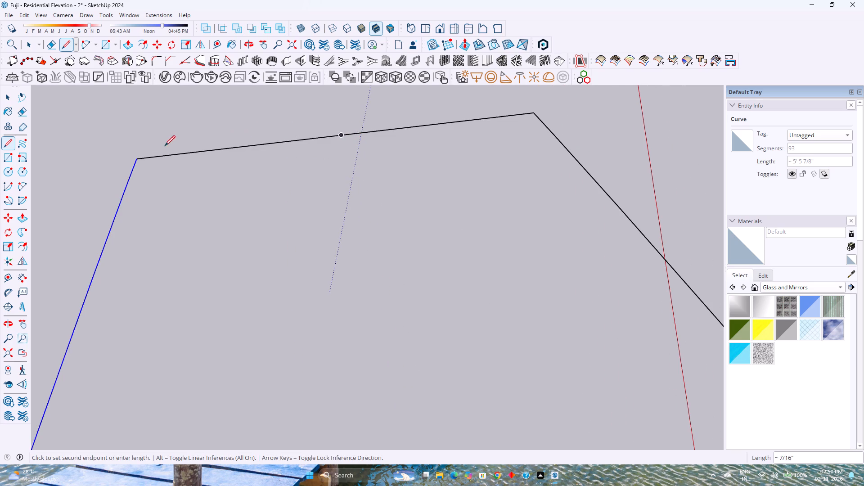
pyautogui.click(136, 158)
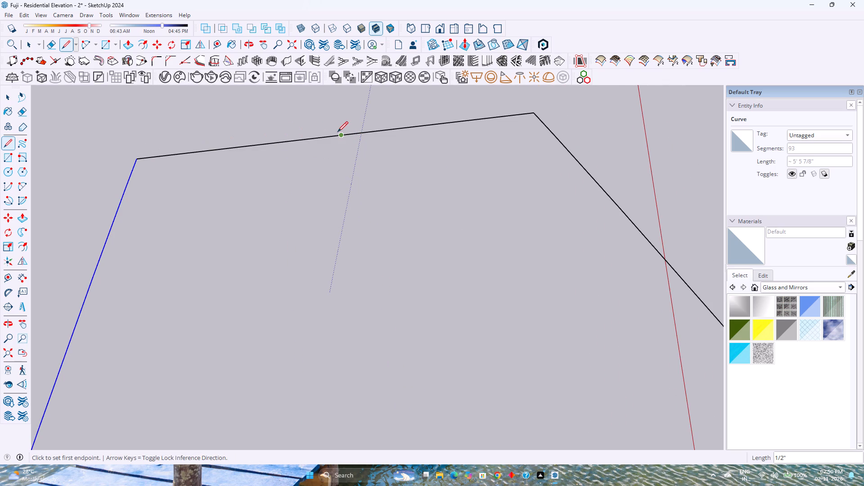
pyautogui.click(337, 132)
pyautogui.click(525, 114)
# Redraw the copied strip's panel-side end line over its full 1" length, from one curve end to the other.
pyautogui.click(139, 158)
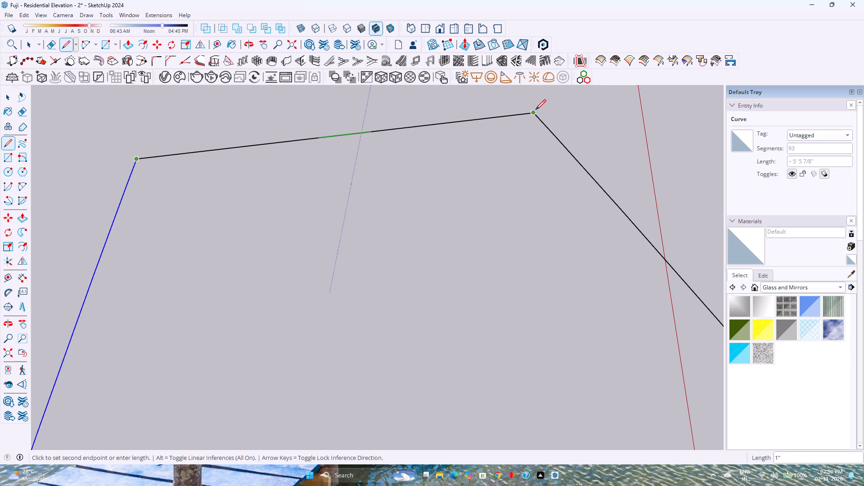
pyautogui.click(535, 110)
pyautogui.moveTo(476, 126); pyautogui.dragTo(489, 157, button='middle')
pyautogui.middleClick(489, 157)
pyautogui.scroll(-9, 485, 152)
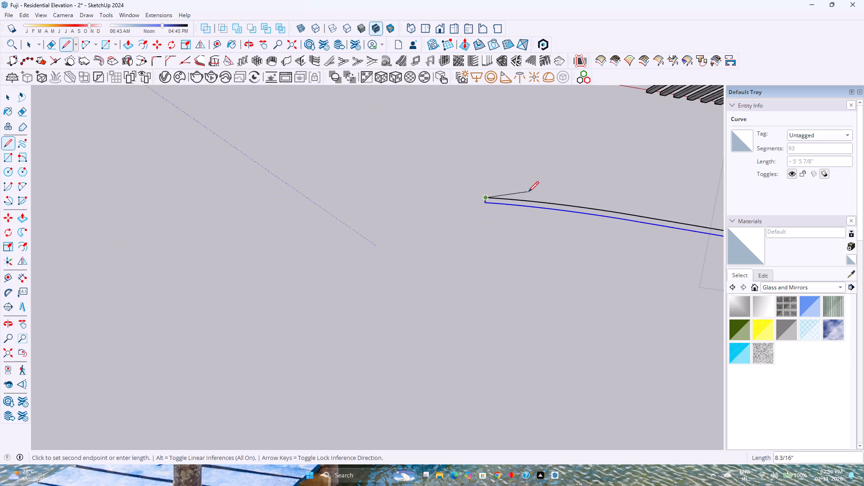
pyautogui.scroll(-4, 528, 192)
pyautogui.keyDown('shift'); pyautogui.moveTo(527, 207); pyautogui.dragTo(381, 168, button='middle'); pyautogui.keyUp('shift')
pyautogui.press('Escape')
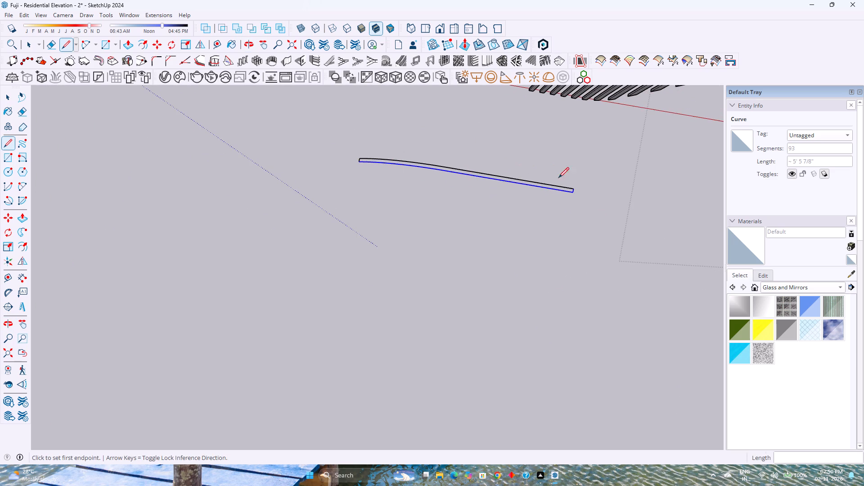
# Retrace the 1" end line joining the two curves at the copied strip's louvre-side end.
pyautogui.scroll(10, 590, 198)
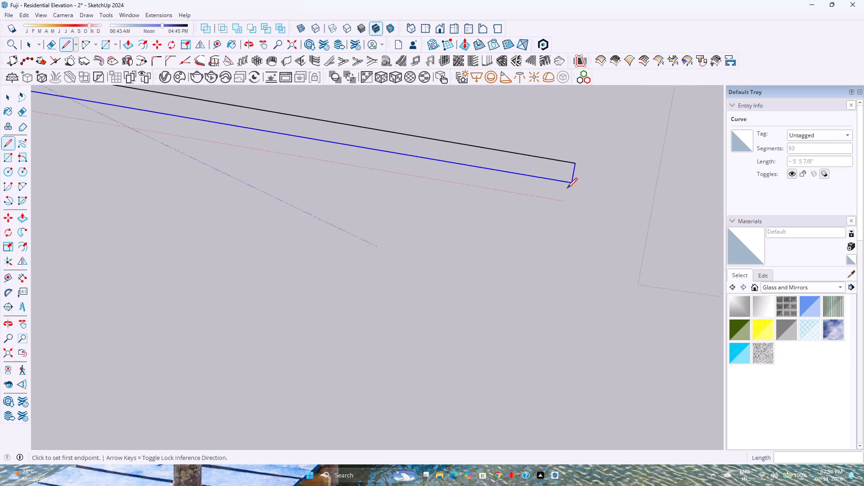
pyautogui.scroll(1, 567, 188)
pyautogui.click(580, 149)
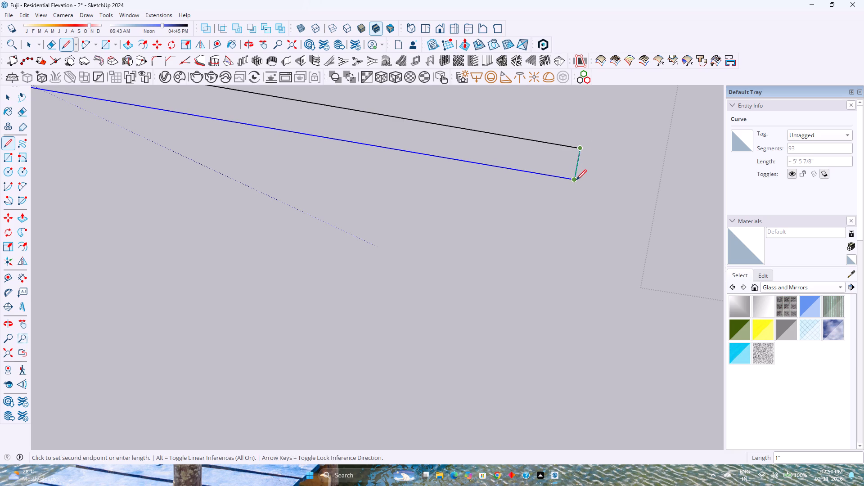
pyautogui.click(576, 180)
# Weld the copied strip's two long curves and louvre-side end line into one curve.
pyautogui.press('space')
pyautogui.keyDown('ctrl'); pyautogui.click(549, 142); pyautogui.keyUp('ctrl')
pyautogui.rightClick(549, 142)
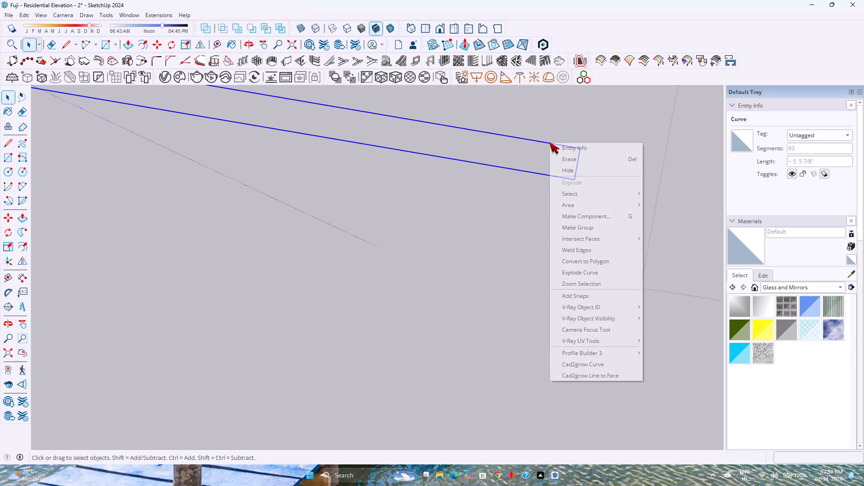
pyautogui.click(588, 252)
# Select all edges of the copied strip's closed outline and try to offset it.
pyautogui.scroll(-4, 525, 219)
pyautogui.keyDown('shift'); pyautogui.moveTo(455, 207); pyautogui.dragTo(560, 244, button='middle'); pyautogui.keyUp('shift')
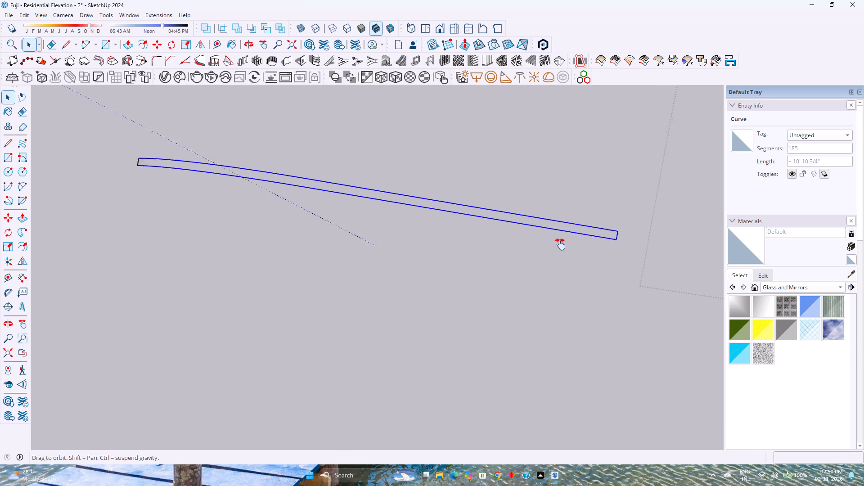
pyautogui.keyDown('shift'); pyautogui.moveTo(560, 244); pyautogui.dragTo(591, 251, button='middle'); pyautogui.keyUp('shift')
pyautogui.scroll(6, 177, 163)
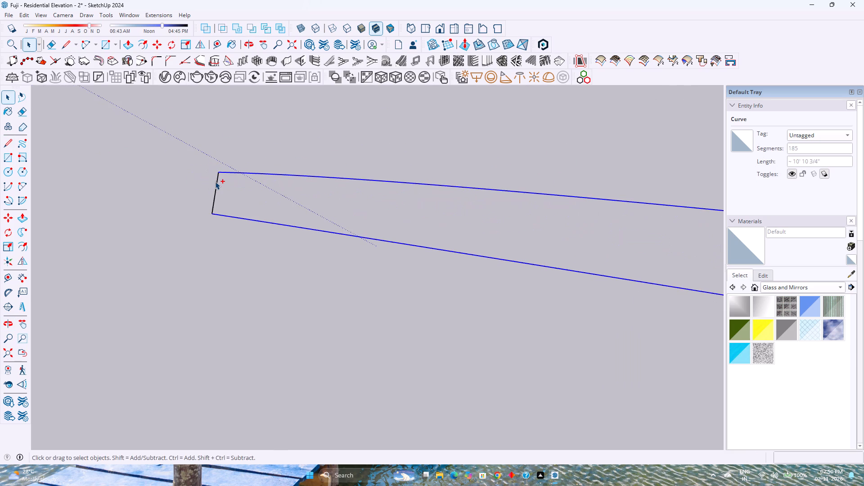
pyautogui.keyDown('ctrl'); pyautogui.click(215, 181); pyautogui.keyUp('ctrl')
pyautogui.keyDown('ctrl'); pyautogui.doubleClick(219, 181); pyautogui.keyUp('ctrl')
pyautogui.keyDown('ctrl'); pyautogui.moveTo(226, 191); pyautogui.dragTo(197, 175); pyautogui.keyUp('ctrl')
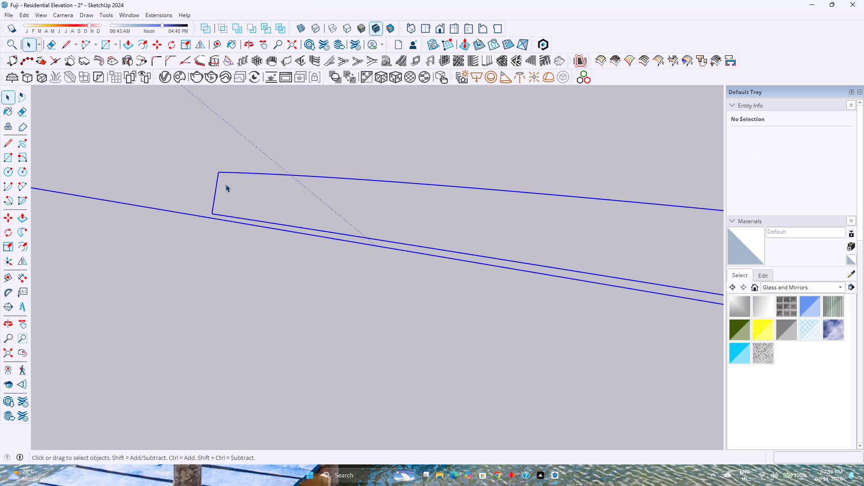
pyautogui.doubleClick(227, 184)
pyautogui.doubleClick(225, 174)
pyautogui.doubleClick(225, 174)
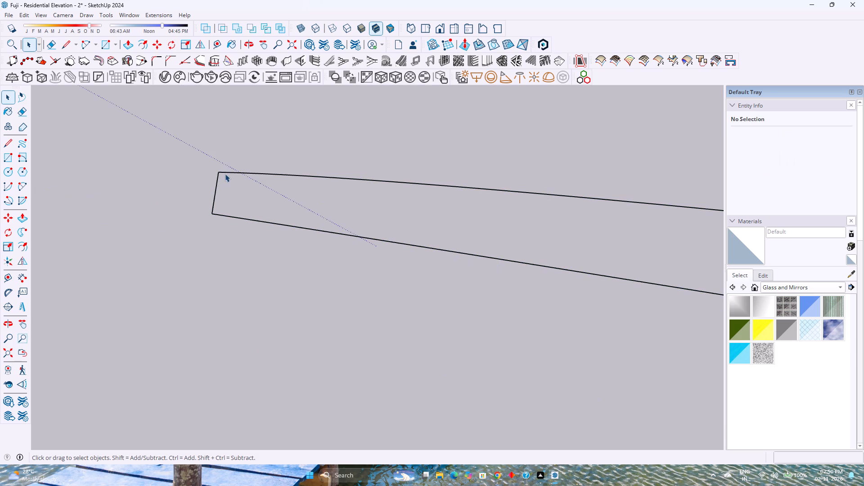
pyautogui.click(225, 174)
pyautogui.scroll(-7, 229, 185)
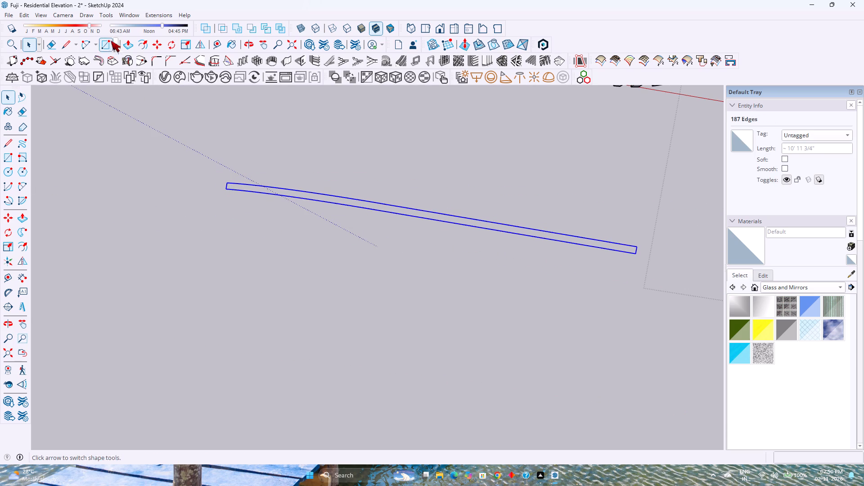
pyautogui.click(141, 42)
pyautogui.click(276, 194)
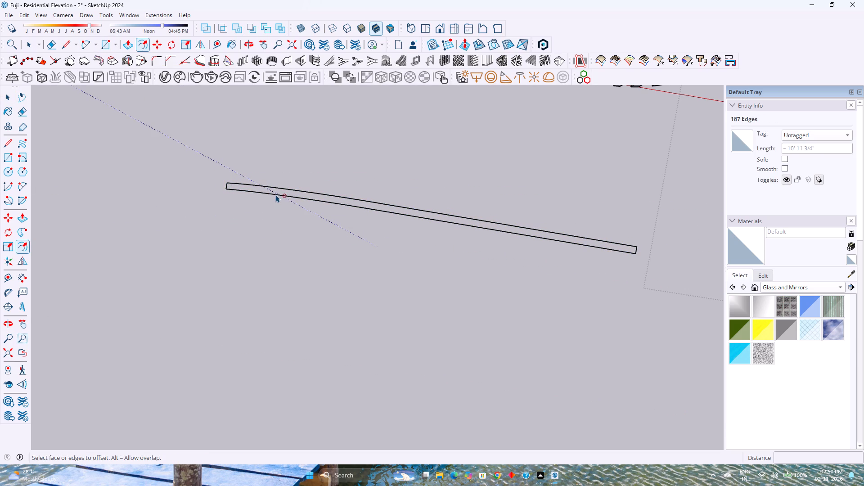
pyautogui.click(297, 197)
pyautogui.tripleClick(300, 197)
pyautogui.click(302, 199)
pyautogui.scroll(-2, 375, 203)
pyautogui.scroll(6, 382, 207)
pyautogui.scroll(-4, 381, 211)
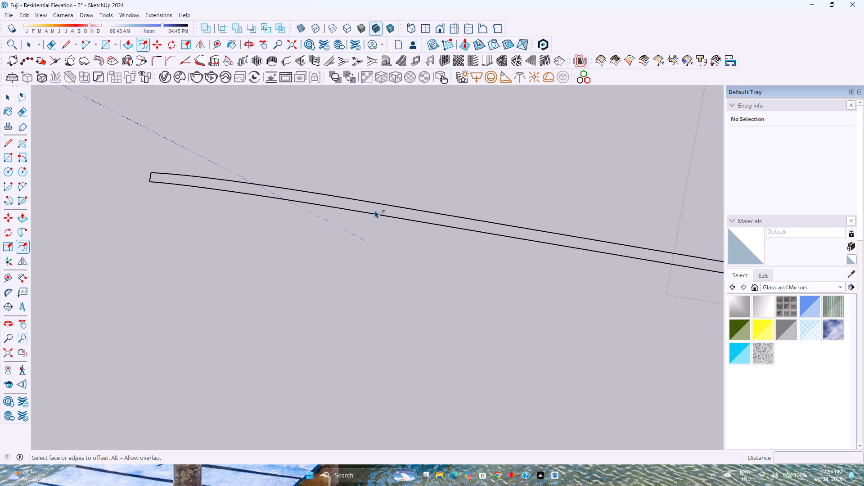
# Undo the edits to the copied strip outline, back to before the copy was made.
pyautogui.hotkey('ctrl', 'z')
pyautogui.hotkey('ctrl', 'z')
pyautogui.hotkey('ctrl', 'z')
pyautogui.hotkey('ctrl', 'z')
pyautogui.hotkey('ctrl', 'z')
pyautogui.hotkey('ctrl', 'z')
pyautogui.hotkey('ctrl', 'z')
pyautogui.hotkey('ctrl', 'z')
pyautogui.hotkey('ctrl', 'z')
pyautogui.hotkey('ctrl', 'z')
pyautogui.hotkey('ctrl', 'z')
pyautogui.hotkey('ctrl', 'z')
pyautogui.hotkey('ctrl', 'z')
pyautogui.hotkey('ctrl', 'z')
pyautogui.hotkey('ctrl', 'z')
pyautogui.hotkey('ctrl', 'z')
pyautogui.hotkey('ctrl', 'z')
pyautogui.hotkey('ctrl', 'z')
pyautogui.hotkey('ctrl', 'z')
pyautogui.hotkey('ctrl', 'z')
pyautogui.hotkey('ctrl', 'z')
pyautogui.scroll(-13, 370, 207)
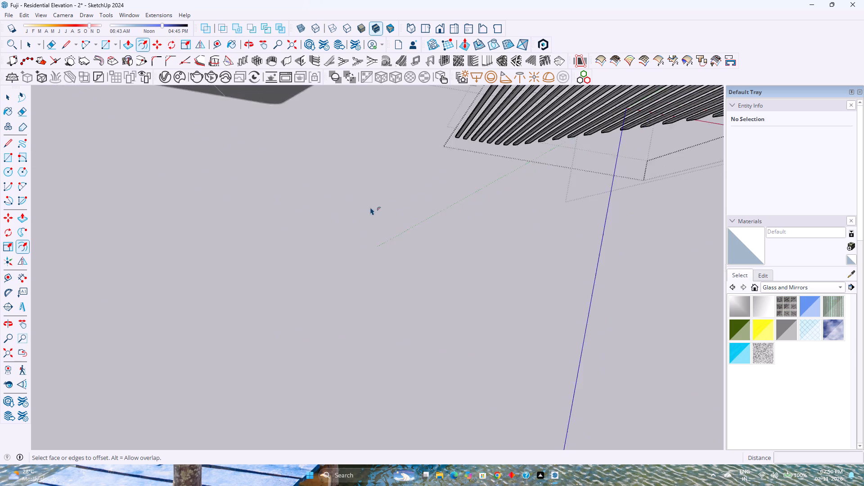
pyautogui.scroll(-3, 370, 207)
pyautogui.keyDown('shift'); pyautogui.moveTo(369, 209); pyautogui.dragTo(362, 292, button='middle'); pyautogui.keyUp('shift')
pyautogui.moveTo(343, 266); pyautogui.dragTo(337, 160, button='middle')
pyautogui.middleClick(337, 156)
# Undo the preceding edits beside the louvres, back to the single curve between the panel and louvres.
pyautogui.hotkey('ctrl', 'z')
pyautogui.hotkey('ctrl', 'z')
pyautogui.hotkey('ctrl', 'z')
pyautogui.hotkey('ctrl', 'z')
pyautogui.hotkey('ctrl', 'z')
pyautogui.hotkey('ctrl', 'z')
pyautogui.hotkey('ctrl', 'z')
pyautogui.hotkey('ctrl', 'z')
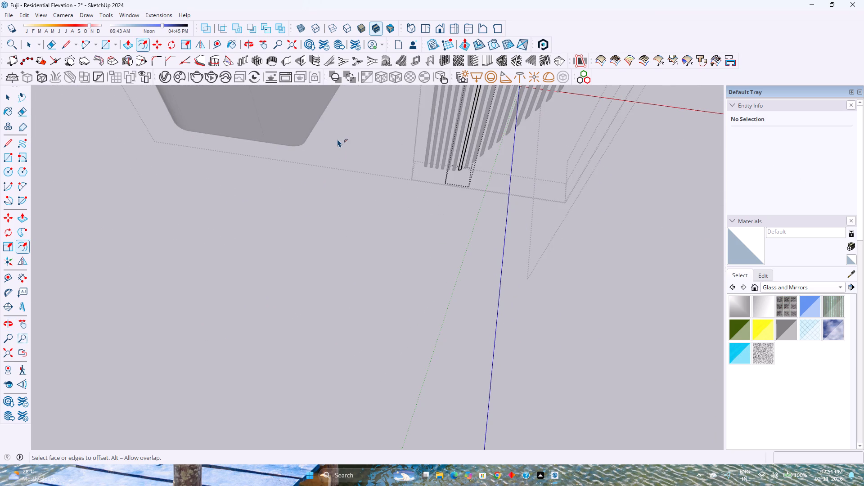
pyautogui.keyDown('shift'); pyautogui.moveTo(340, 144); pyautogui.dragTo(305, 291, button='middle'); pyautogui.keyUp('shift')
pyautogui.moveTo(315, 271); pyautogui.dragTo(308, 232, button='middle')
pyautogui.hotkey('ctrl', 'z')
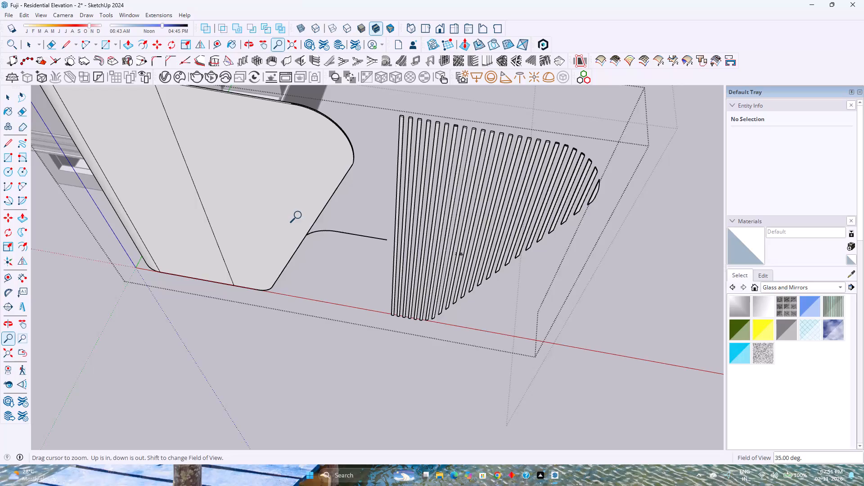
pyautogui.hotkey('ctrl', 'z')
pyautogui.hotkey('ctrl', 'z')
pyautogui.press('space')
pyautogui.hotkey('ctrl', 'z')
pyautogui.hotkey('ctrl', 'z')
pyautogui.hotkey('ctrl', 'z')
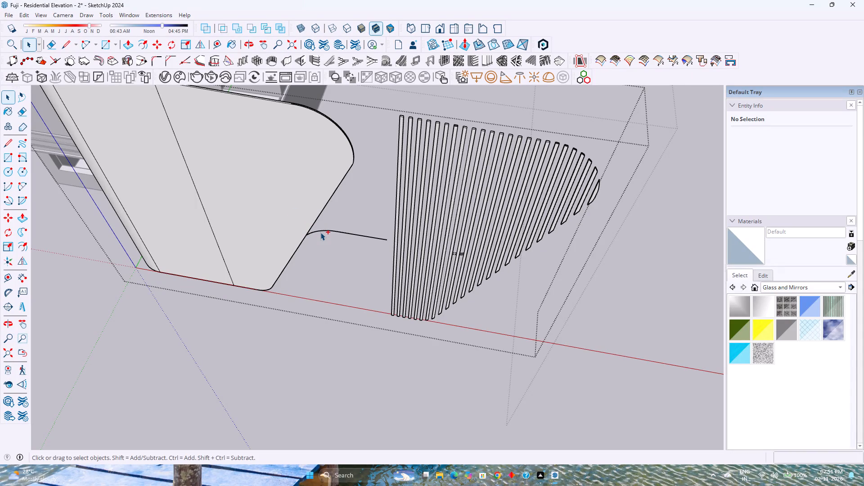
# Undo the deletion of the strip's parallel curves beside the panel and its pieces crossing the louvres.
pyautogui.hotkey('ctrl', 'z')
pyautogui.hotkey('ctrl', 'z')
pyautogui.hotkey('ctrl', 'z')
pyautogui.hotkey('ctrl', 'z')
pyautogui.hotkey('ctrl', 'z')
pyautogui.hotkey('ctrl', 'z')
pyautogui.hotkey('ctrl', 'z')
pyautogui.hotkey('ctrl', 'z')
pyautogui.hotkey('ctrl', 'z')
pyautogui.hotkey('ctrl', 'z')
pyautogui.hotkey('ctrl', 'z')
pyautogui.hotkey('ctrl', 'z')
pyautogui.hotkey('ctrl', 'z')
pyautogui.hotkey('ctrl', 'z')
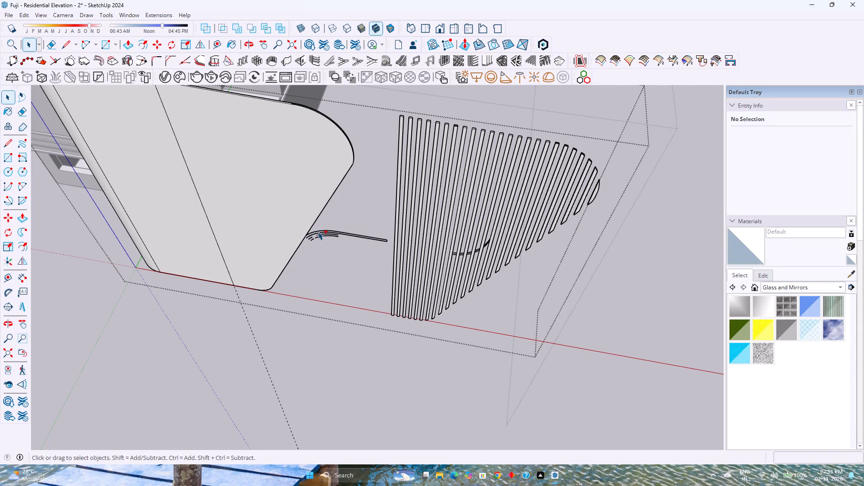
# Undo the deletion of the curved strip's sloping edges along the panel's side.
pyautogui.hotkey('ctrl', 'z')
pyautogui.hotkey('ctrl', 'z')
pyautogui.hotkey('ctrl', 'z')
pyautogui.hotkey('ctrl', 'z')
pyautogui.hotkey('ctrl', 'z')
pyautogui.hotkey('ctrl', 'z')
pyautogui.hotkey('ctrl', 'z')
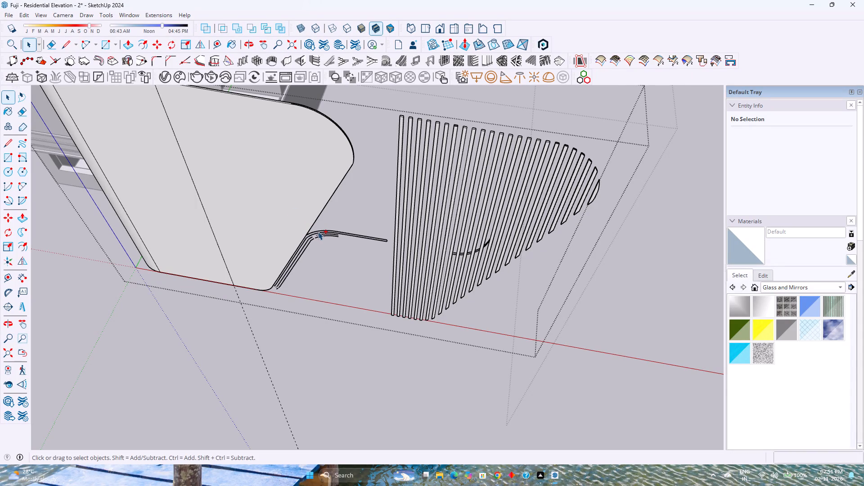
pyautogui.hotkey('ctrl', 'z')
pyautogui.keyDown('ctrl'); pyautogui.scroll(2, 318, 231); pyautogui.keyUp('ctrl')
pyautogui.hotkey('ctrl', 'z')
pyautogui.hotkey('ctrl', 'z')
pyautogui.hotkey('ctrl', 'z')
pyautogui.hotkey('ctrl', 'z')
pyautogui.hotkey('ctrl', 'z')
pyautogui.hotkey('ctrl', 'z')
pyautogui.hotkey('ctrl', 'z')
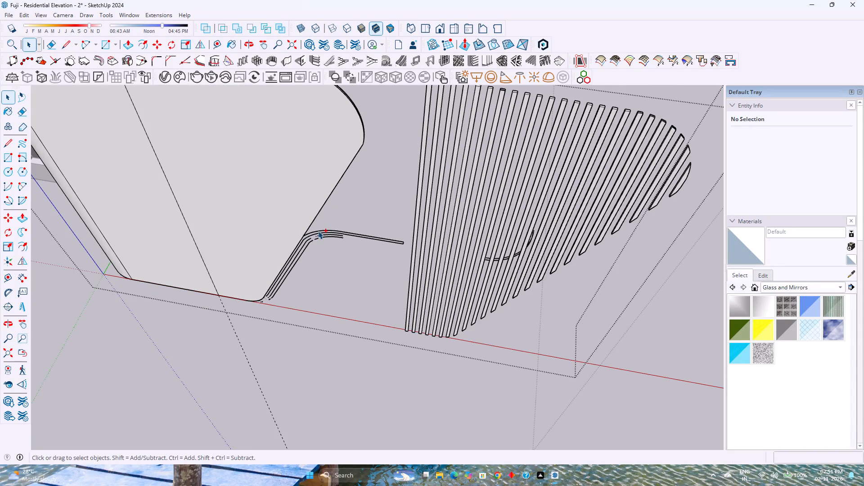
# Undo the remaining trimming of the curved strip, back to its full wide shape with faces.
pyautogui.hotkey('ctrl', 'z')
pyautogui.hotkey('ctrl', 'z')
pyautogui.hotkey('ctrl', 'z')
pyautogui.hotkey('ctrl', 'z')
pyautogui.hotkey('ctrl', 'z')
pyautogui.hotkey('ctrl', 'z')
pyautogui.hotkey('ctrl', 'z')
pyautogui.hotkey('ctrl', 'z')
pyautogui.hotkey('ctrl', 'z')
pyautogui.hotkey('ctrl', 'z')
pyautogui.hotkey('ctrl', 'z')
pyautogui.hotkey('ctrl', 'z')
pyautogui.hotkey('ctrl', 'z')
pyautogui.hotkey('ctrl', 'z')
pyautogui.hotkey('ctrl', 'z')
pyautogui.hotkey('ctrl', 'z')
pyautogui.hotkey('ctrl', 'z')
pyautogui.hotkey('ctrl', 'z')
pyautogui.hotkey('ctrl', 'z')
pyautogui.hotkey('ctrl', 'z')
pyautogui.hotkey('ctrl', 'z')
pyautogui.hotkey('ctrl', 'z')
pyautogui.hotkey('ctrl', 'z')
pyautogui.hotkey('ctrl', 'z')
pyautogui.hotkey('ctrl', 'z')
pyautogui.hotkey('ctrl', 'z')
pyautogui.hotkey('ctrl', 'z')
pyautogui.hotkey('ctrl', 'z')
pyautogui.hotkey('ctrl', 'z')
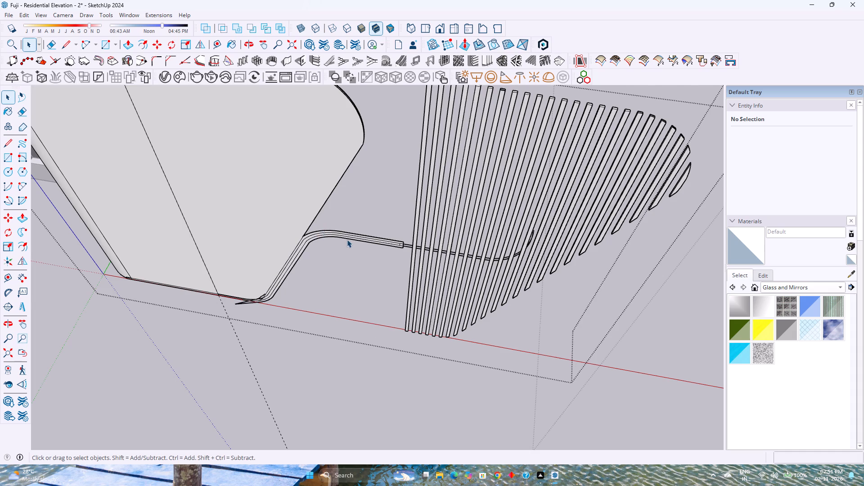
# Undo the creation of the curved strip between the panel and the louvres.
pyautogui.scroll(10, 347, 239)
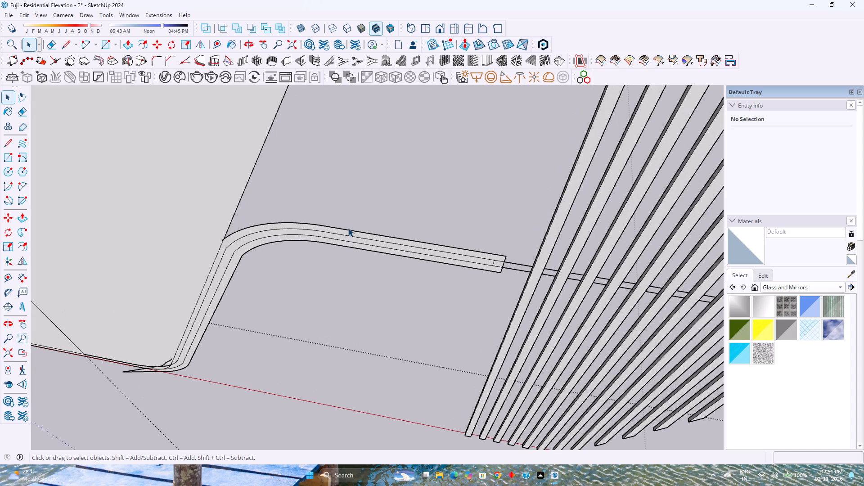
pyautogui.hotkey('ctrl', 'z')
pyautogui.hotkey('ctrl', 'z')
pyautogui.hotkey('ctrl', 'z')
pyautogui.hotkey('ctrl', 'z')
pyautogui.hotkey('ctrl', 'z')
pyautogui.hotkey('ctrl', 'z')
pyautogui.hotkey('ctrl', 'z')
pyautogui.hotkey('ctrl', 'z')
pyautogui.hotkey('ctrl', 'z')
pyautogui.hotkey('ctrl', 'z')
pyautogui.hotkey('ctrl', 'z')
pyautogui.hotkey('ctrl', 'z')
pyautogui.hotkey('ctrl', 'z')
pyautogui.hotkey('ctrl', 'z')
pyautogui.hotkey('ctrl', 'z')
pyautogui.hotkey('ctrl', 'z')
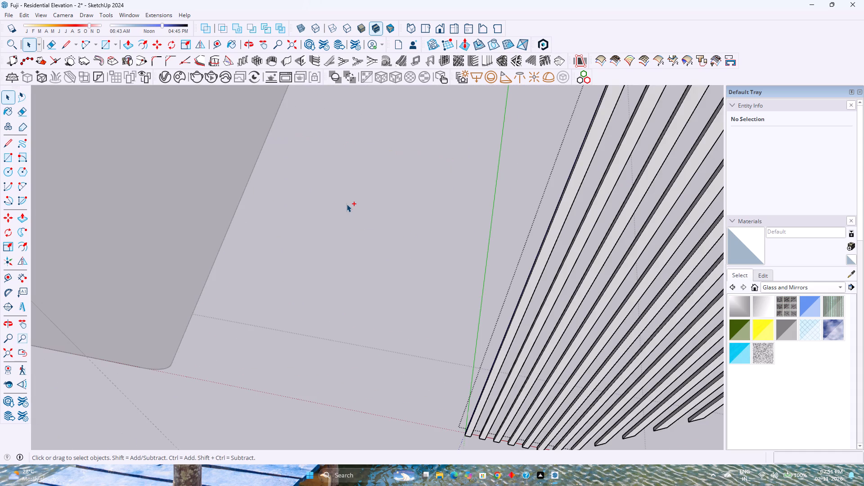
# Undo the earlier edits made inside the louvre group and clear the selection.
pyautogui.hotkey('ctrl', 'z')
pyautogui.hotkey('ctrl', 'z')
pyautogui.hotkey('ctrl', 'z')
pyautogui.hotkey('ctrl', 'z')
pyautogui.hotkey('ctrl', 'z')
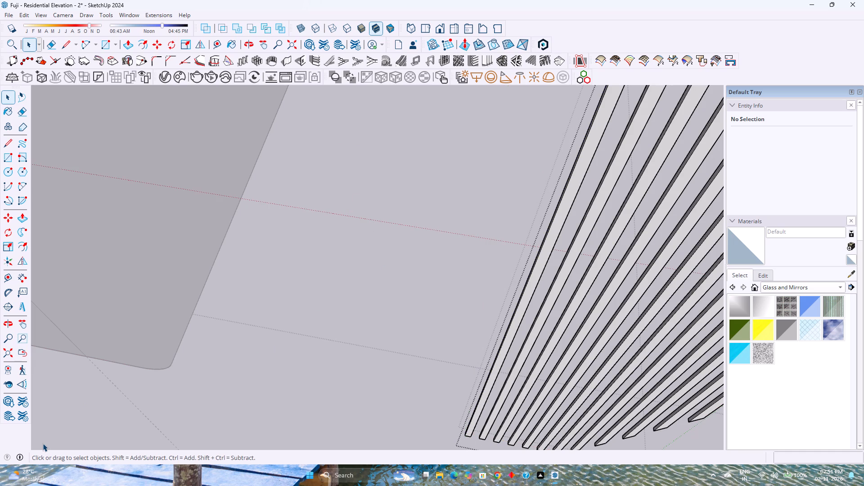
pyautogui.hotkey('ctrl', 'z')
pyautogui.hotkey('ctrl', 'z')
pyautogui.hotkey('ctrl', 'z')
pyautogui.hotkey('ctrl', 'z')
pyautogui.scroll(-9, 225, 272)
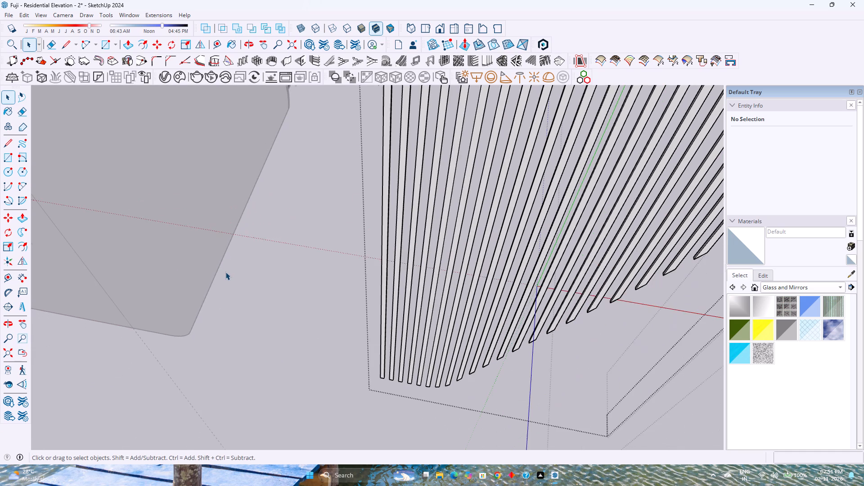
pyautogui.keyDown('shift'); pyautogui.moveTo(250, 261); pyautogui.dragTo(255, 317, button='middle'); pyautogui.keyUp('shift')
pyautogui.scroll(-4, 261, 305)
pyautogui.click(261, 301)
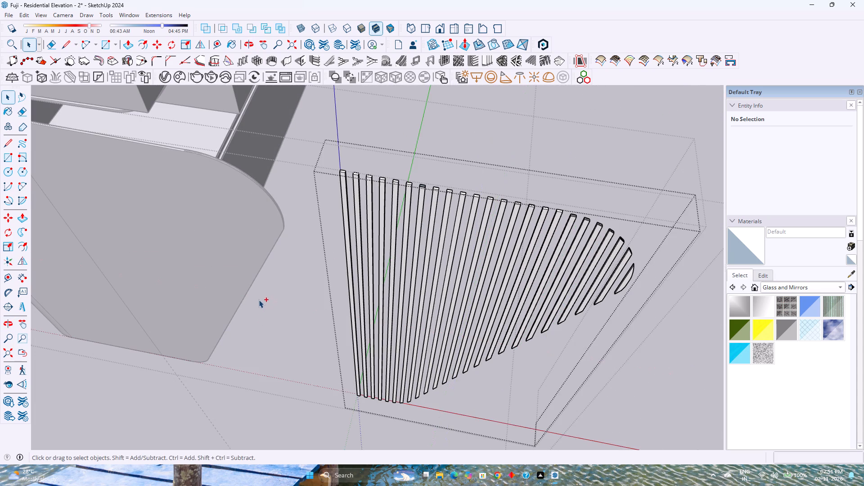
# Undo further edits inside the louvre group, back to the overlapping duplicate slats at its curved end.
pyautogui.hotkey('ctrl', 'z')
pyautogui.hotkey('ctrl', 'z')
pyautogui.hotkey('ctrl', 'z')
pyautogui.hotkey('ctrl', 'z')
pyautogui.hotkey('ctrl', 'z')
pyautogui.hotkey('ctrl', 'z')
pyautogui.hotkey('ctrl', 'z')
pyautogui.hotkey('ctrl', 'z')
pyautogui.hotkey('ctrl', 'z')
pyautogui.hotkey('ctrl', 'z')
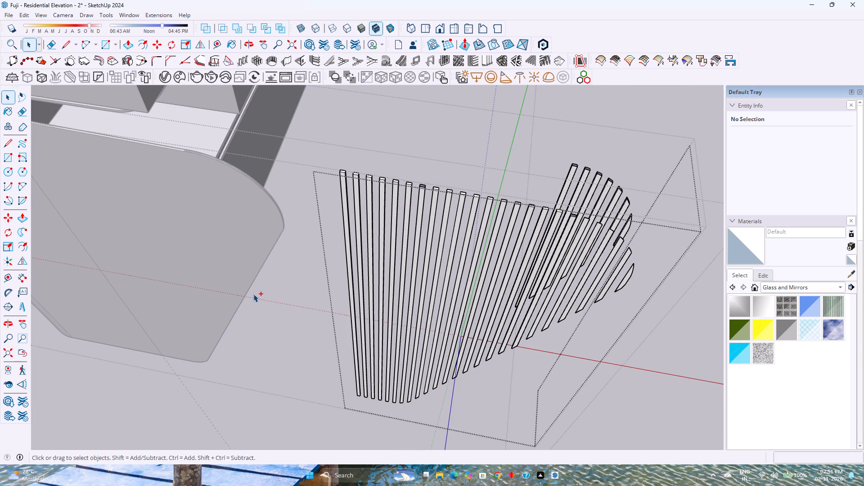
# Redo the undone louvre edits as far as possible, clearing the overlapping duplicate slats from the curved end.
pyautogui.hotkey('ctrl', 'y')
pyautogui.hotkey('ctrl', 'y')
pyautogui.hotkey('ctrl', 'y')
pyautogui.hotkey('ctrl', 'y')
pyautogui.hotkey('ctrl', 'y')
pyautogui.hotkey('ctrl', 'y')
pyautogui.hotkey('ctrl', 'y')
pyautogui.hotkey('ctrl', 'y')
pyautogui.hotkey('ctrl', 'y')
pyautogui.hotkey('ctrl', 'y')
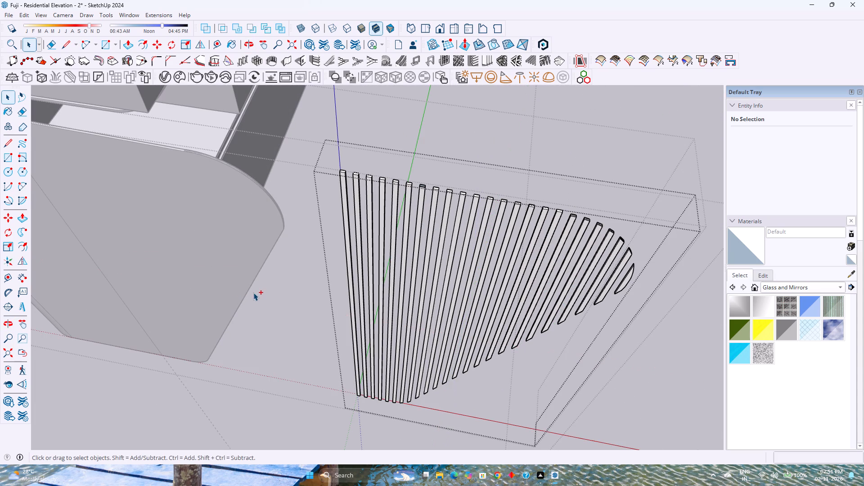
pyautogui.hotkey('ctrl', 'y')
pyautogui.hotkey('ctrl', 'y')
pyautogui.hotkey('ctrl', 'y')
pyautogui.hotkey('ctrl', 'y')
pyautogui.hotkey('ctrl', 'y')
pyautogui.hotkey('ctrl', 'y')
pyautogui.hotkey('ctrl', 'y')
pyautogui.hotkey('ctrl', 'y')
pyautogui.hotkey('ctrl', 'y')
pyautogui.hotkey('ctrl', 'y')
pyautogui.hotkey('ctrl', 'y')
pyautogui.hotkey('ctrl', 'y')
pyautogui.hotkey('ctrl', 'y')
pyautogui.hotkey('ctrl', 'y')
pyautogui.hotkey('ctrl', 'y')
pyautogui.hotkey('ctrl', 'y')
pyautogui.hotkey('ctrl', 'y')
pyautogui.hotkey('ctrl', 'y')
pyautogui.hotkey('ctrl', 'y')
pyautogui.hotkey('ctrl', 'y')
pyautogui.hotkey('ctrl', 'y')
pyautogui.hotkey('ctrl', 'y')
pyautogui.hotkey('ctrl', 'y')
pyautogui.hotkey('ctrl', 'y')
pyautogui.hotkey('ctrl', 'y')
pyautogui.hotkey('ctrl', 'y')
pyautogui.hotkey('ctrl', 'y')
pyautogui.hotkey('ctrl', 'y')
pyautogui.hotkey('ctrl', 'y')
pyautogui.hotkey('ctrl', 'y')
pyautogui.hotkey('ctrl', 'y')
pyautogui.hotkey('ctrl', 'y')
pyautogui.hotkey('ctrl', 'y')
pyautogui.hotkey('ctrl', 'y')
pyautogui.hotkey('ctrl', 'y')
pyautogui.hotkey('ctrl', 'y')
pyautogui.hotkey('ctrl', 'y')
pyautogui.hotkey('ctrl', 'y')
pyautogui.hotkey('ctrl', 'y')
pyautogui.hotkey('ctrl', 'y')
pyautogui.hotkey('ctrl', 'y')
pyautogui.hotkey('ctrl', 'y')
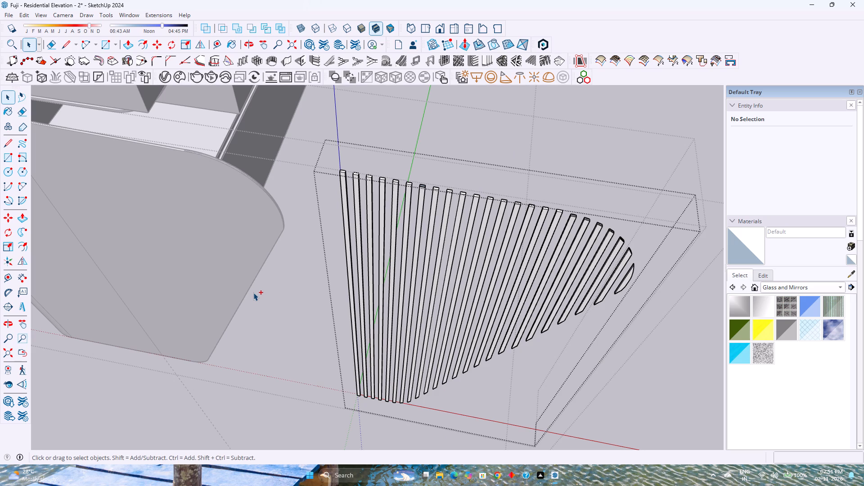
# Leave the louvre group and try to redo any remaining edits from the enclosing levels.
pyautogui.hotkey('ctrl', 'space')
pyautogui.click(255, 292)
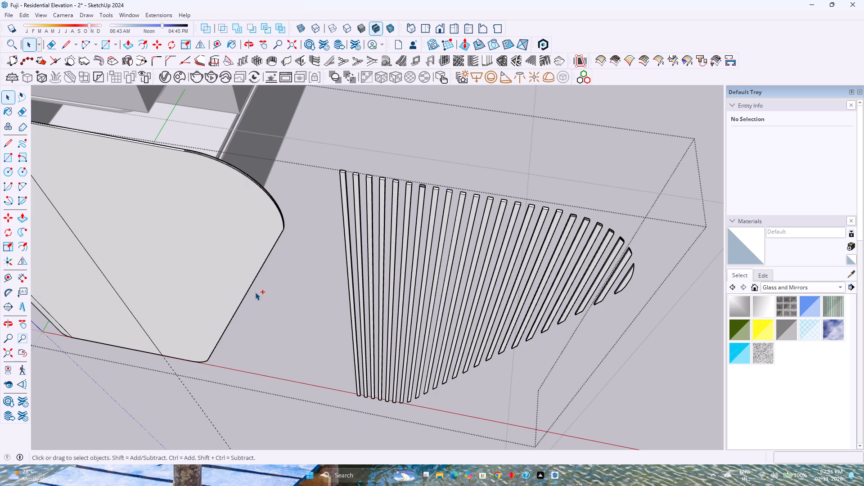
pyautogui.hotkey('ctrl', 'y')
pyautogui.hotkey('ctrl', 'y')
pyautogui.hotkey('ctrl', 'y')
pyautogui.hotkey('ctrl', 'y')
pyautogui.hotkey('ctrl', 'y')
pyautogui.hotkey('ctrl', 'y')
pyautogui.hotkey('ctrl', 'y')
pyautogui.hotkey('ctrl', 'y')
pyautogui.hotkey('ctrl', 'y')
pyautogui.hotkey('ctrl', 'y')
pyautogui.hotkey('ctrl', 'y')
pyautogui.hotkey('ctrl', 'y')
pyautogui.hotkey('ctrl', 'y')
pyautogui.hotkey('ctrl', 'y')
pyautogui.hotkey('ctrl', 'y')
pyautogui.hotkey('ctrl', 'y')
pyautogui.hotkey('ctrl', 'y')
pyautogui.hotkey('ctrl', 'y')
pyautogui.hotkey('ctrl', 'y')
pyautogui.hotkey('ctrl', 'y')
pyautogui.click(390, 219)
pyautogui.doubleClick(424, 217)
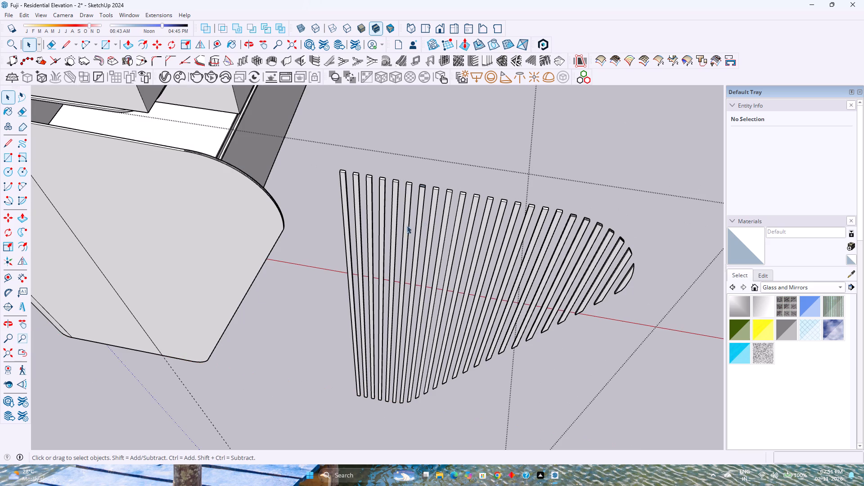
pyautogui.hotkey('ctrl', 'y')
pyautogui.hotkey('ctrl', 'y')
# Open the seventh slat from the louvre's straight side and draw a line along its open top end's short edge to cap it.
pyautogui.doubleClick(422, 203)
pyautogui.click(418, 196)
pyautogui.click(423, 194)
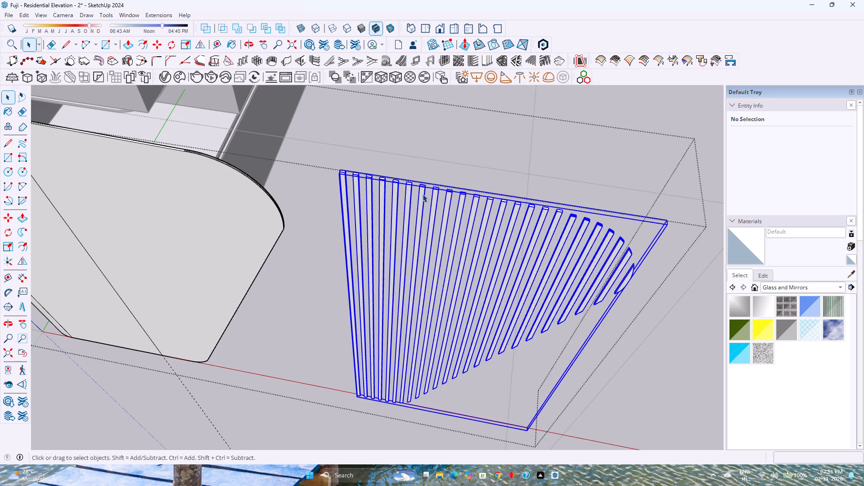
pyautogui.doubleClick(421, 194)
pyautogui.doubleClick(423, 192)
pyautogui.doubleClick(423, 192)
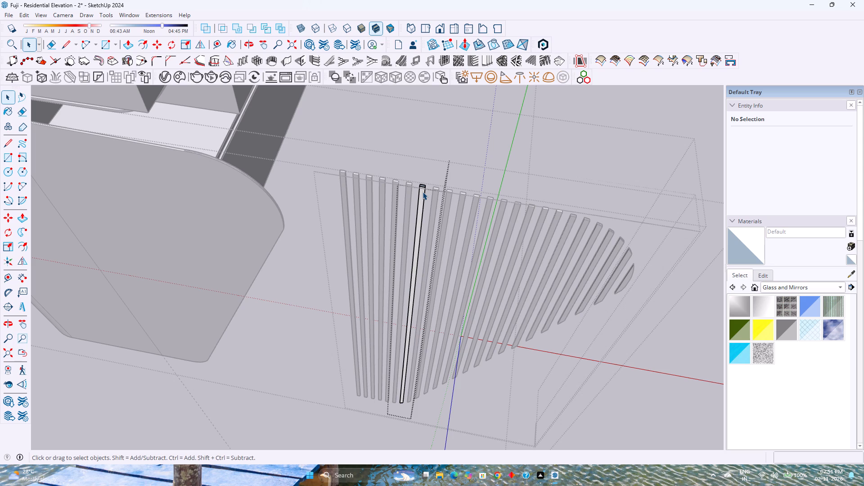
pyautogui.doubleClick(423, 192)
pyautogui.press('l')
pyautogui.scroll(3, 418, 182)
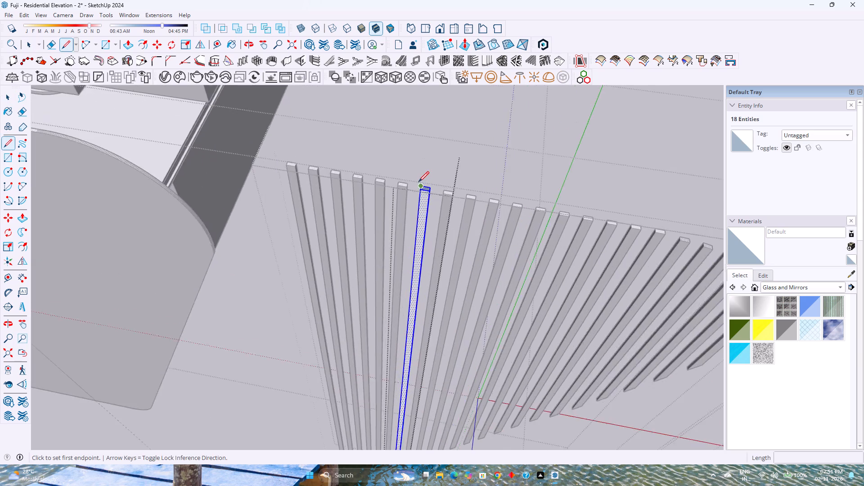
pyautogui.scroll(10, 418, 182)
pyautogui.scroll(-2, 429, 206)
pyautogui.click(441, 223)
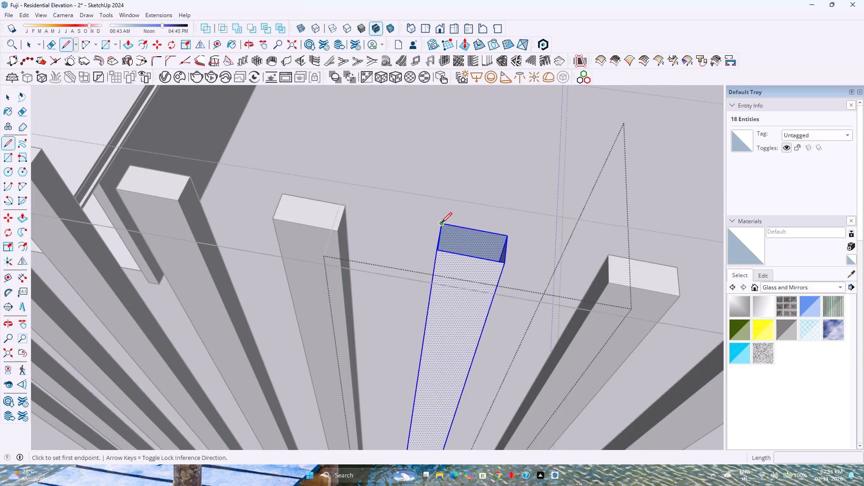
pyautogui.click(438, 250)
pyautogui.press('space')
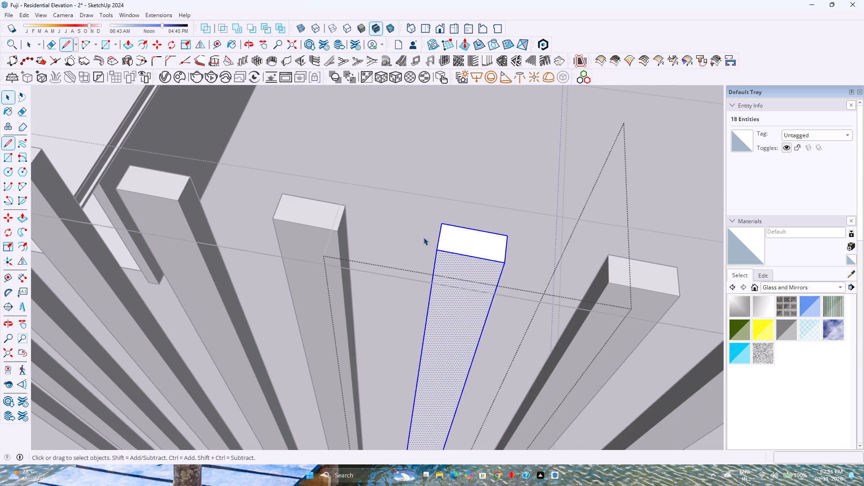
# Close the capped slat for editing and save the model.
pyautogui.scroll(-2, 427, 231)
pyautogui.press('Escape')
pyautogui.scroll(-10, 432, 237)
pyautogui.scroll(1, 433, 237)
pyautogui.hotkey('ctrl', 's')
pyautogui.scroll(-10, 433, 237)
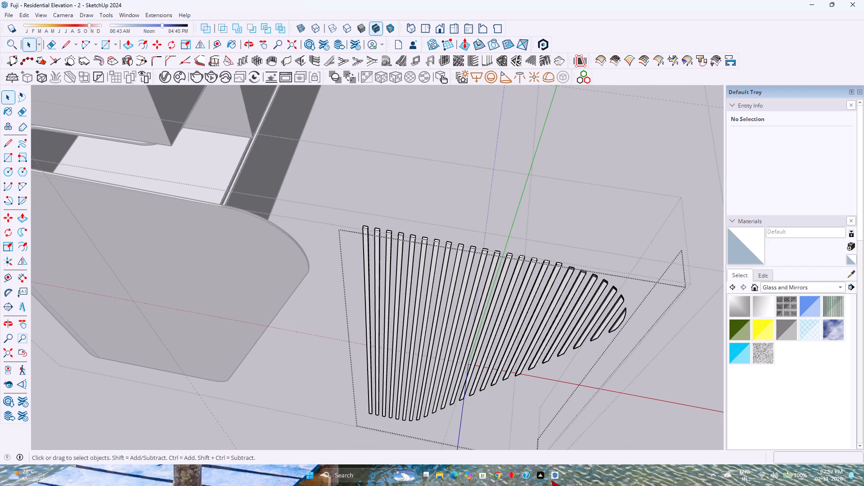